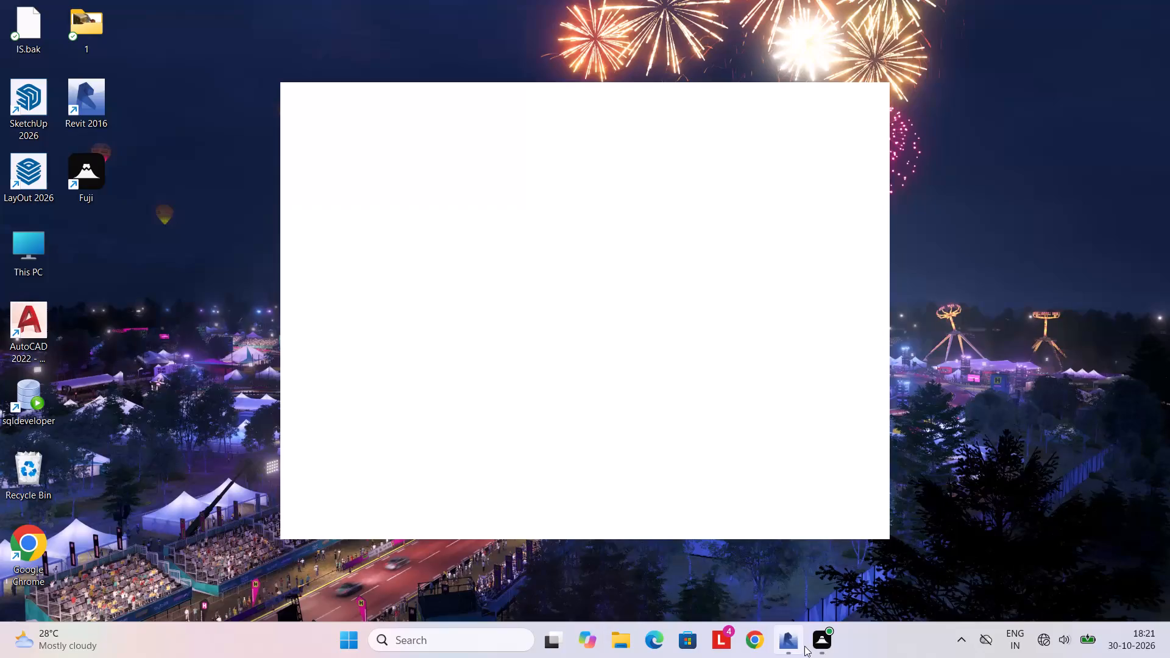
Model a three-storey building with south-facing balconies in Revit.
Switch to Revit and create a new project from the default template in the US Imperial folder.
{"action": "left_click", "coordinate": [794, 644]}
{"action": "left_click", "coordinate": [1093, 7]}
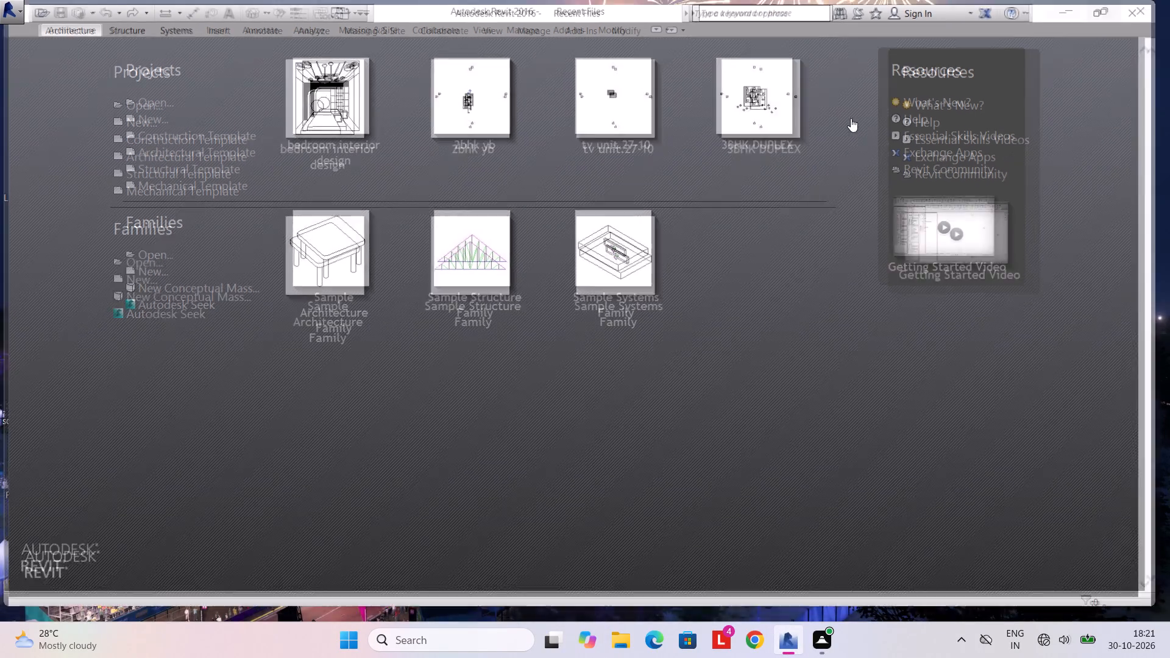
{"action": "left_click", "coordinate": [133, 120]}
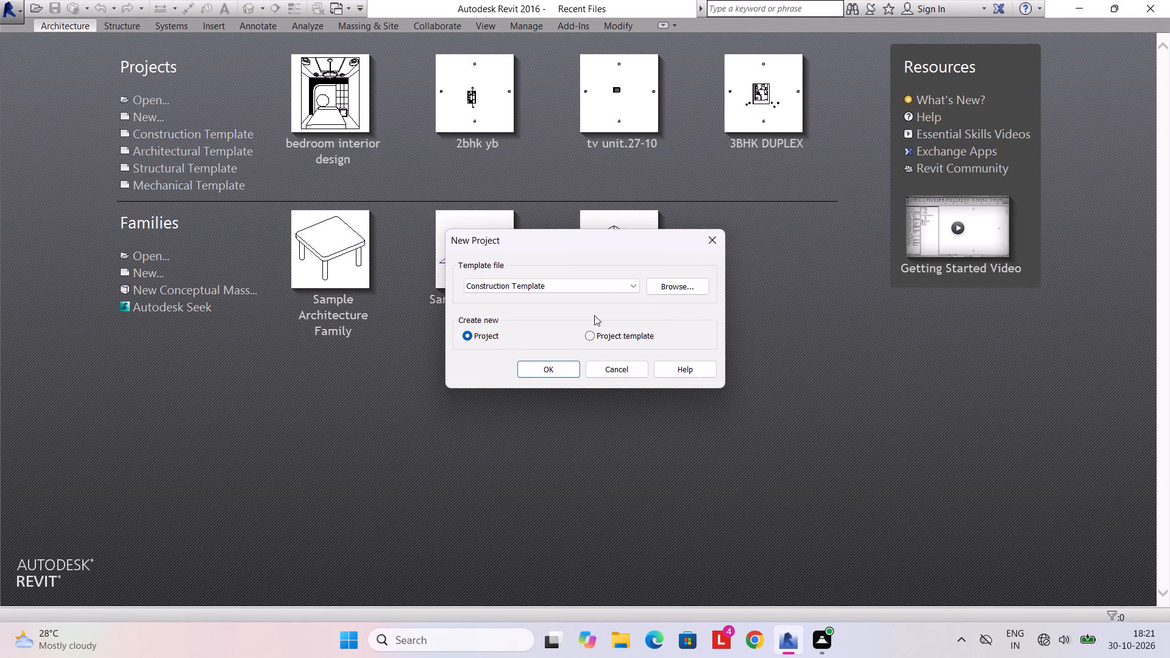
{"action": "left_click", "coordinate": [601, 283]}
{"action": "left_click", "coordinate": [560, 317]}
{"action": "left_click", "coordinate": [682, 290]}
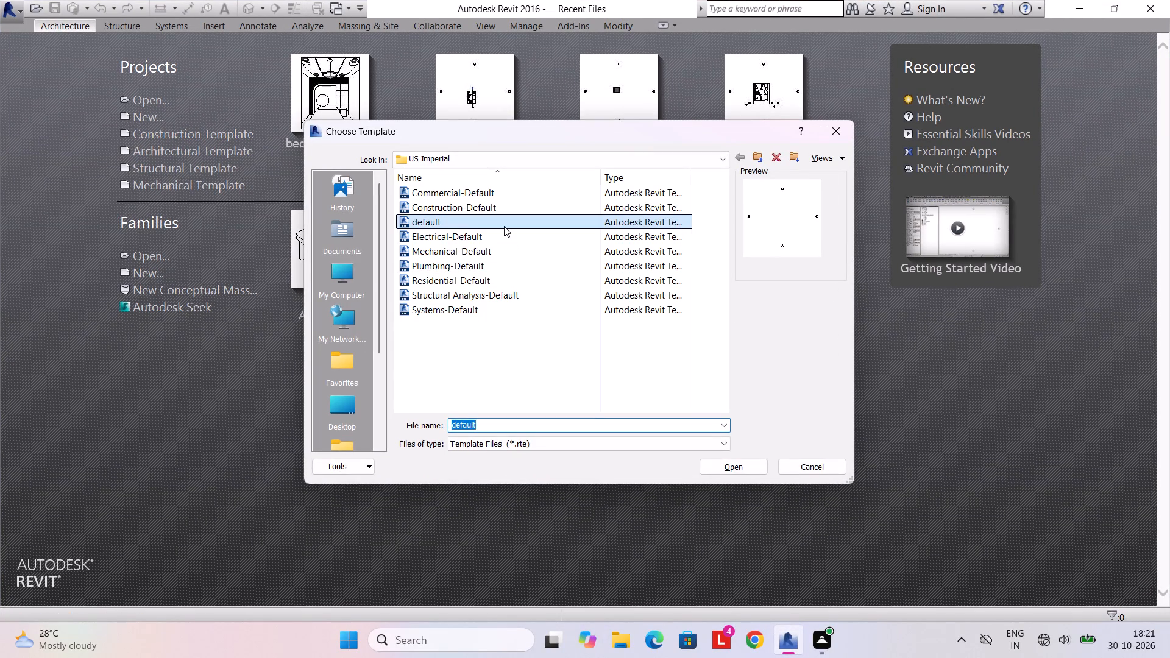
{"action": "left_click", "coordinate": [504, 225]}
{"action": "left_click", "coordinate": [721, 472]}
{"action": "left_click", "coordinate": [557, 360]}
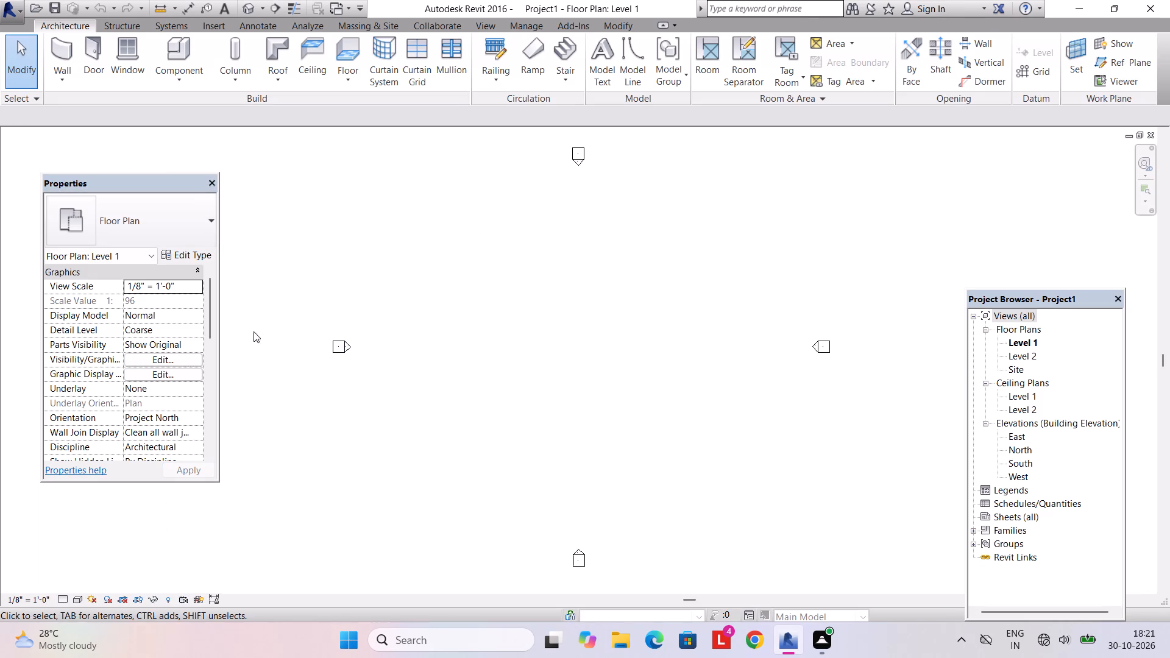
Duplicate the Generic - 8" basic wall type as 9" and set its structure layer thickness to 9".
{"action": "left_click", "coordinate": [48, 44]}
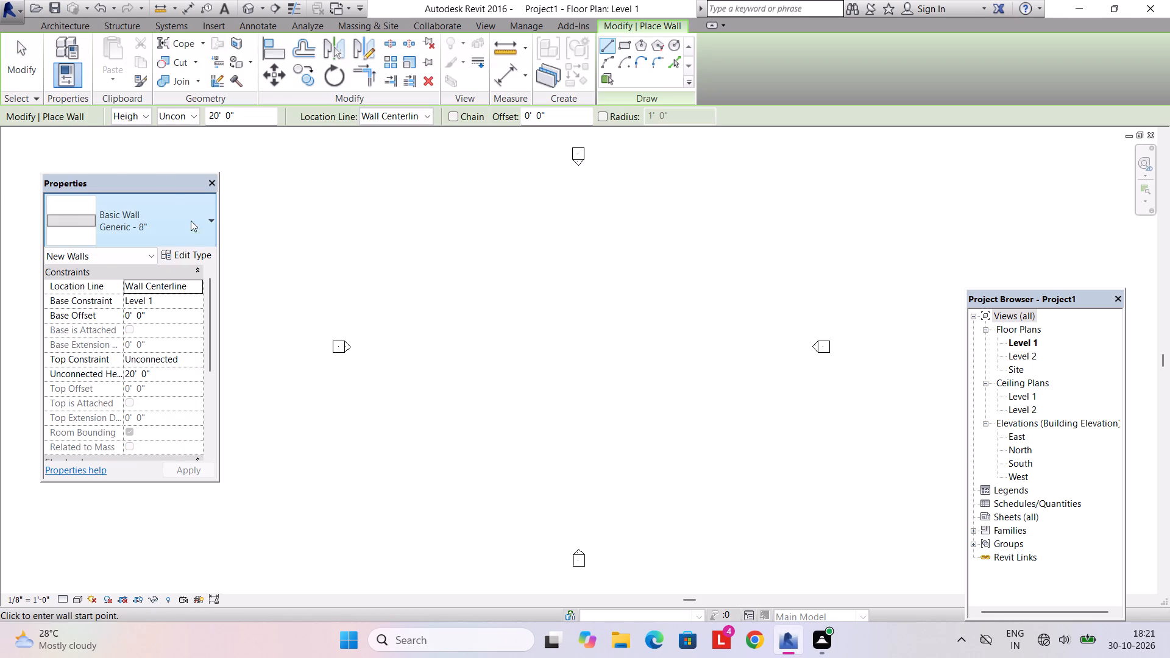
{"action": "left_click", "coordinate": [200, 253]}
{"action": "left_click", "coordinate": [690, 149]}
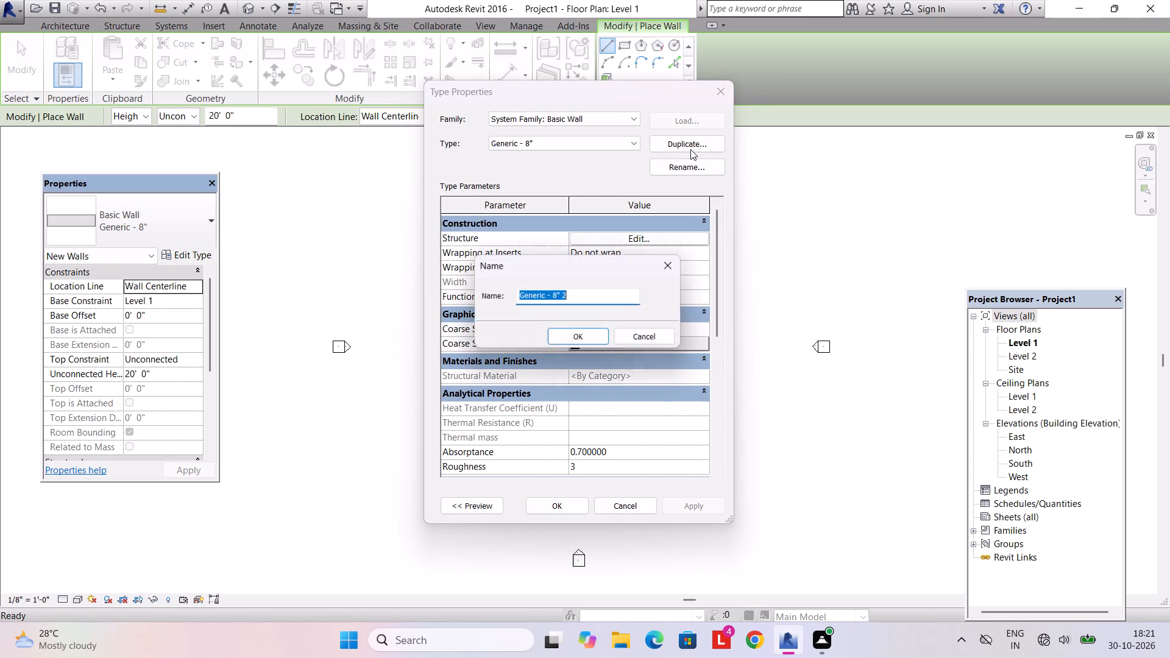
{"action": "type", "text": "9\""}
{"action": "key", "text": "Return"}
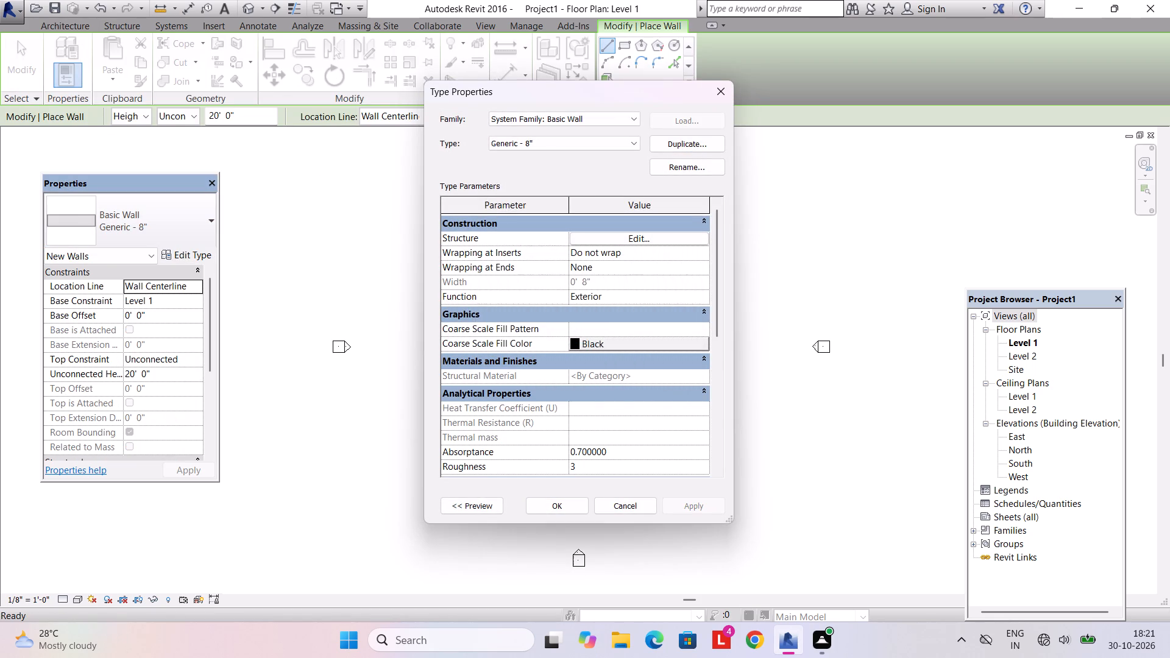
{"action": "left_click", "coordinate": [656, 230]}
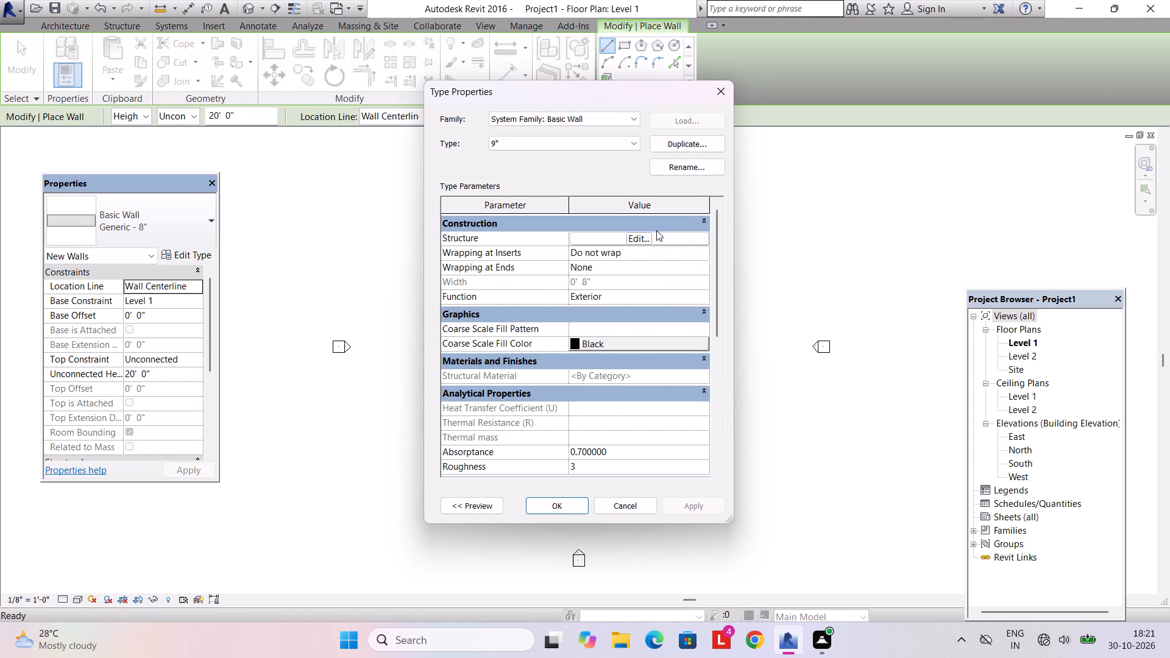
{"action": "left_click", "coordinate": [649, 222]}
{"action": "left_click", "coordinate": [653, 236]}
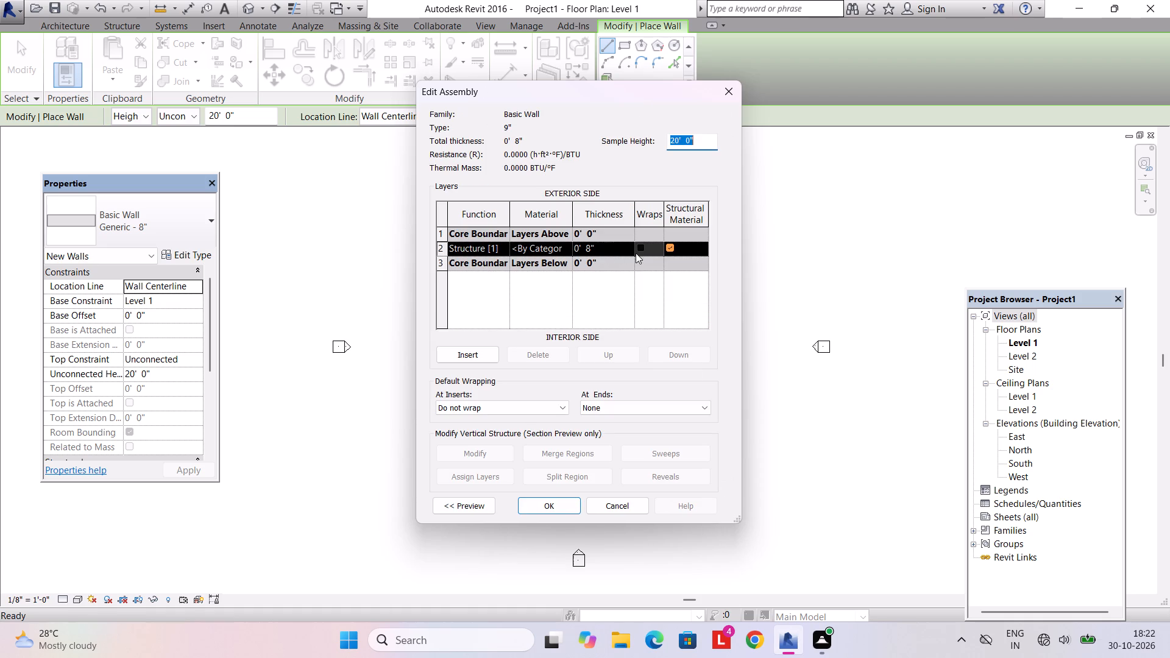
{"action": "left_click", "coordinate": [617, 249]}
{"action": "type", "text": "9\""}
{"action": "key", "text": "Return"}
{"action": "left_click", "coordinate": [563, 509]}
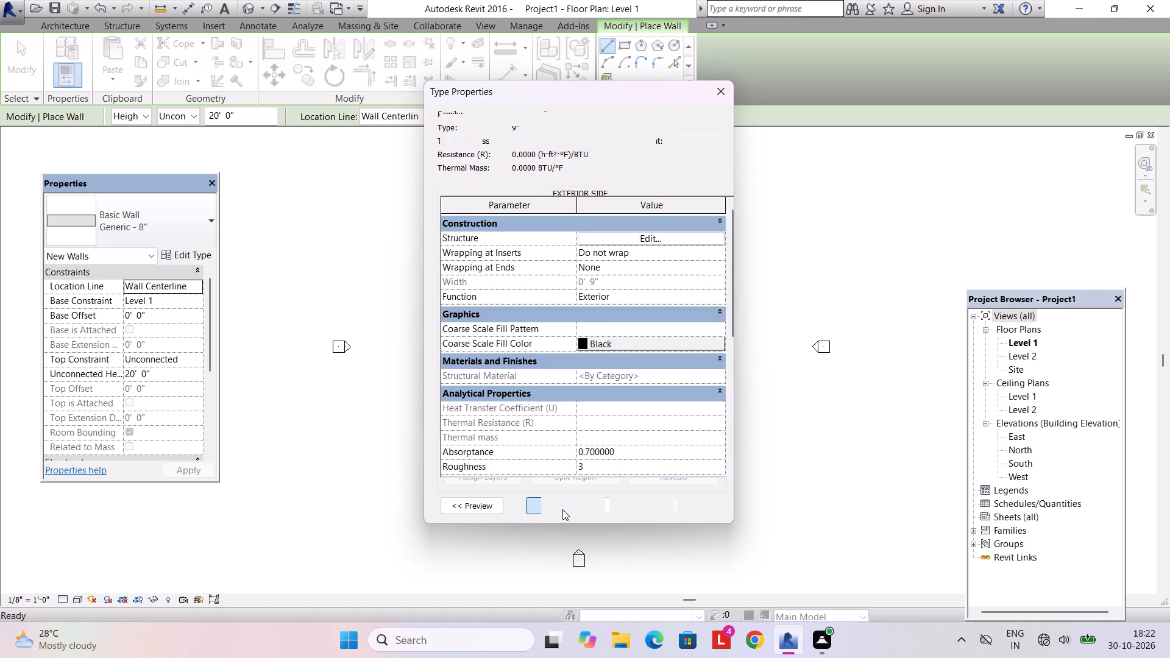
{"action": "left_click", "coordinate": [554, 509]}
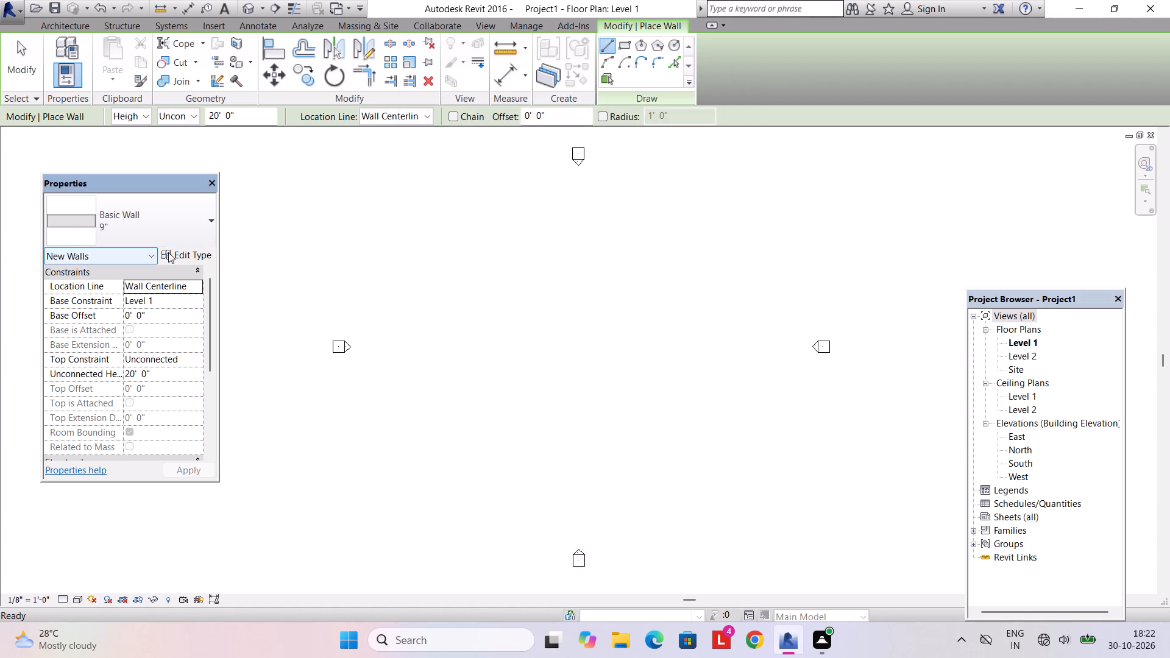
Duplicate the 9" wall type as 6" and set its structure layer thickness to 6".
{"action": "left_click", "coordinate": [190, 255]}
{"action": "left_click", "coordinate": [700, 146]}
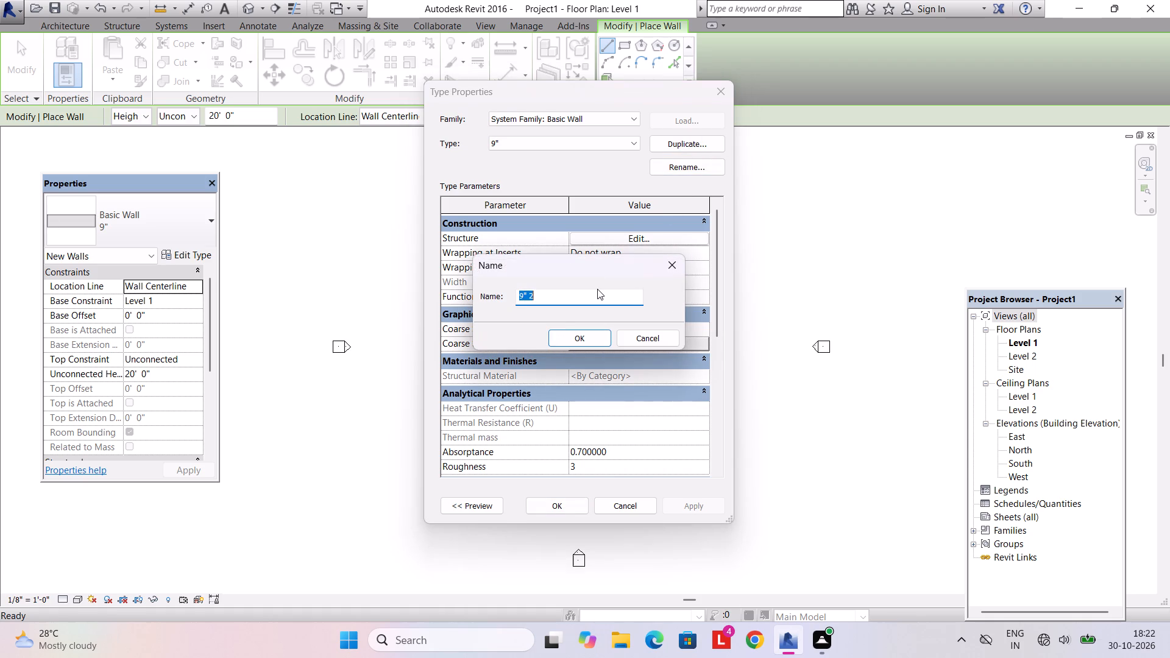
{"action": "type", "text": "6\""}
{"action": "key", "text": "Return"}
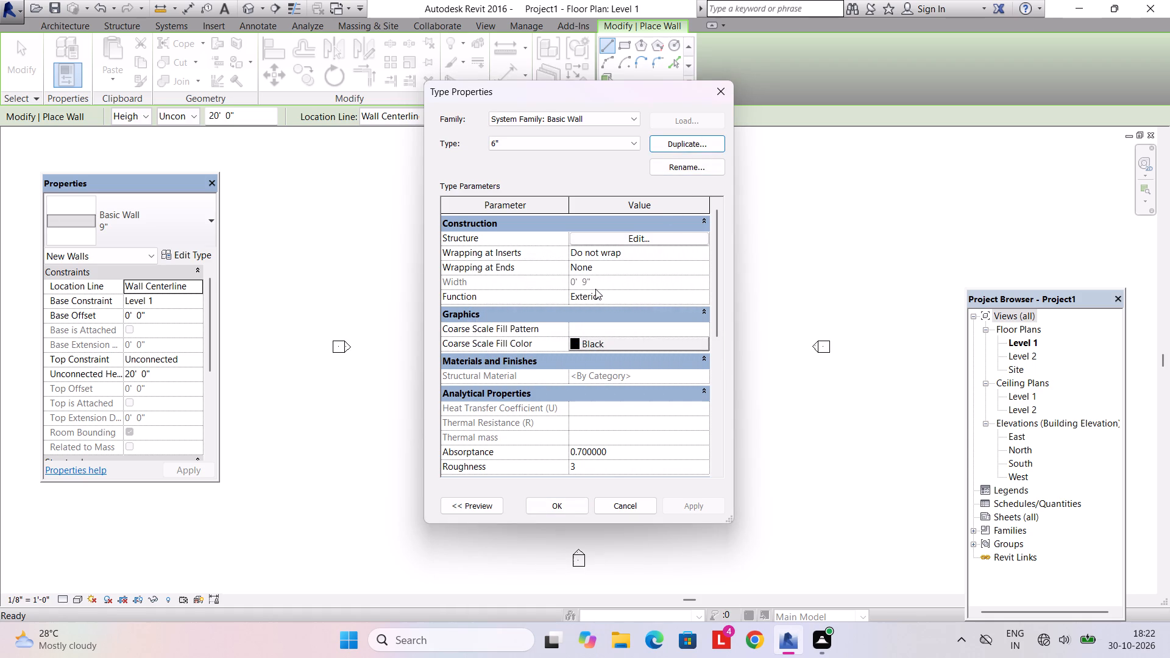
{"action": "left_click", "coordinate": [625, 239]}
{"action": "left_click", "coordinate": [611, 249]}
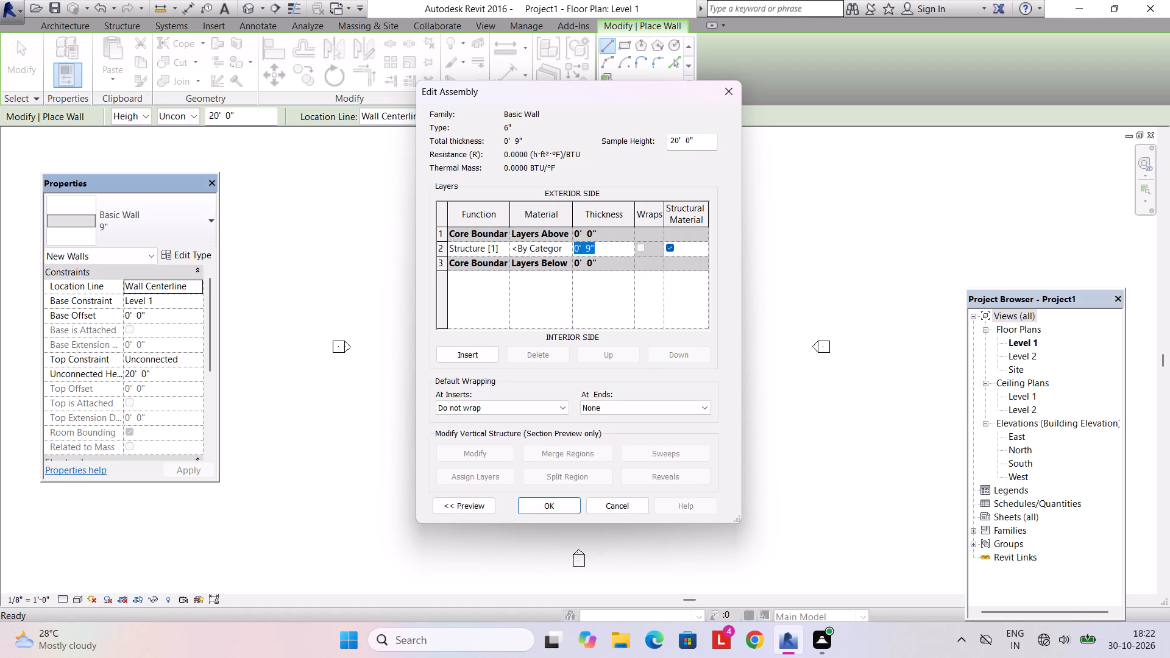
{"action": "type", "text": "6\""}
{"action": "key", "text": "Return"}
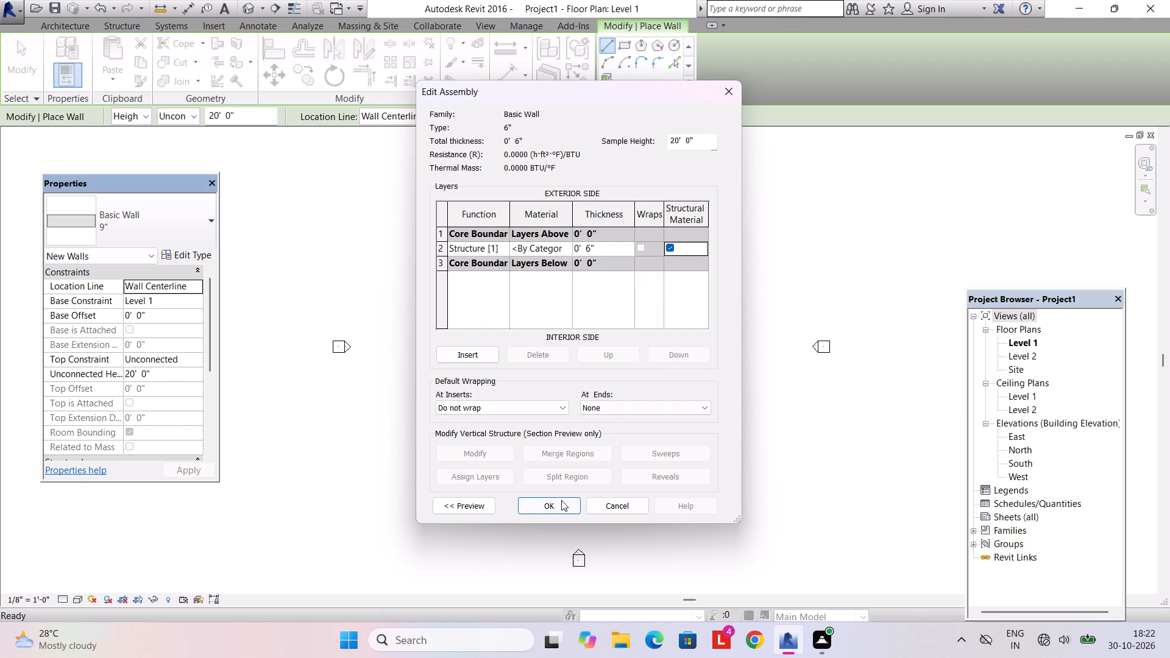
{"action": "left_click", "coordinate": [560, 497]}
{"action": "left_click", "coordinate": [556, 503]}
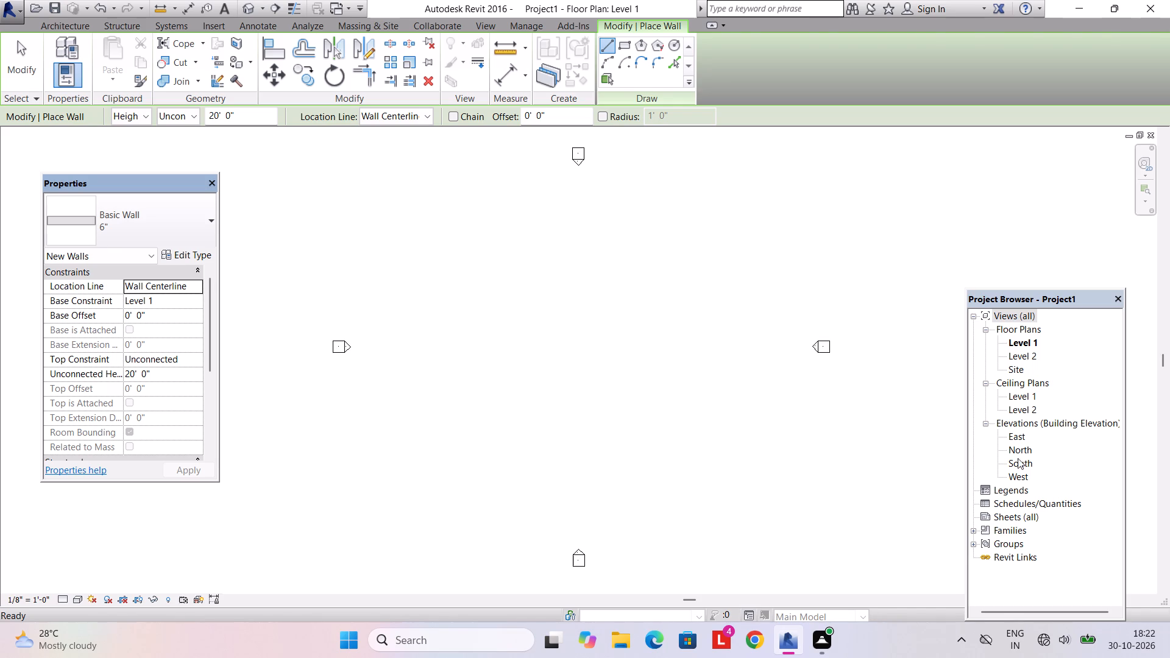
In the East elevation, set the elevation of Level 2 to 10'6".
{"action": "double_click", "coordinate": [1019, 440]}
{"action": "scroll", "coordinate": [748, 394], "scroll_direction": "down", "scroll_amount": 6}
{"action": "middle_click_drag", "start_coordinate": [739, 394], "coordinate": [700, 432]}
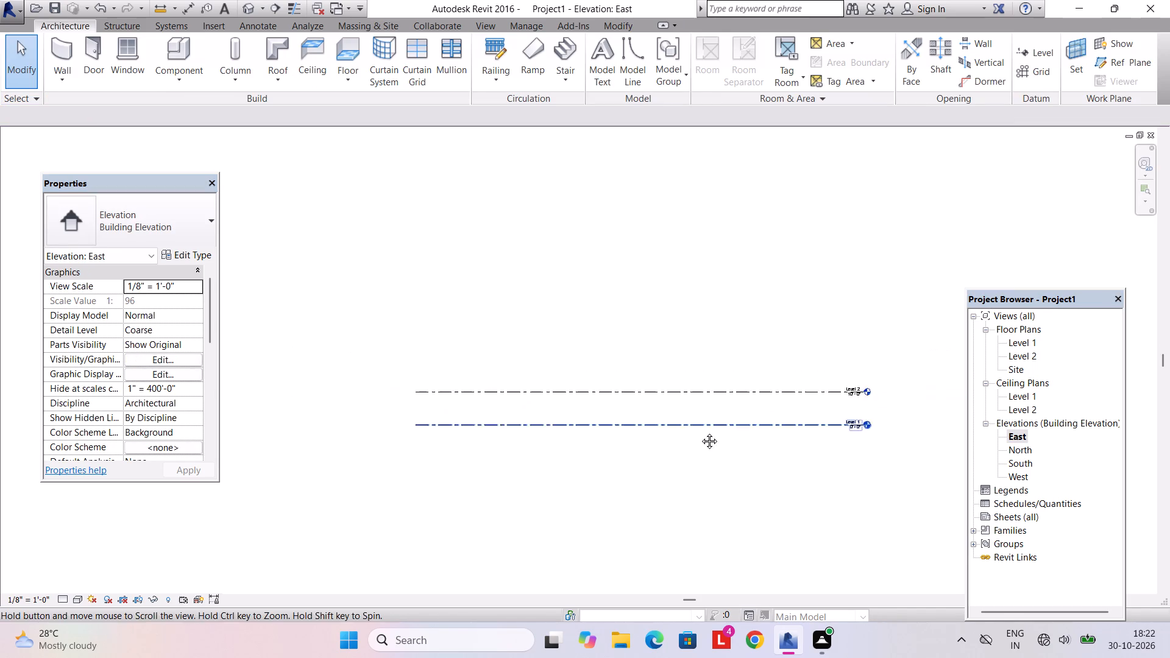
{"action": "middle_click_drag", "start_coordinate": [700, 432], "coordinate": [660, 460]}
{"action": "scroll", "coordinate": [687, 428], "scroll_direction": "up", "scroll_amount": 6}
{"action": "scroll", "coordinate": [687, 425], "scroll_direction": "down", "scroll_amount": 2}
{"action": "scroll", "coordinate": [906, 430], "scroll_direction": "up", "scroll_amount": 2}
{"action": "double_click", "coordinate": [901, 436]}
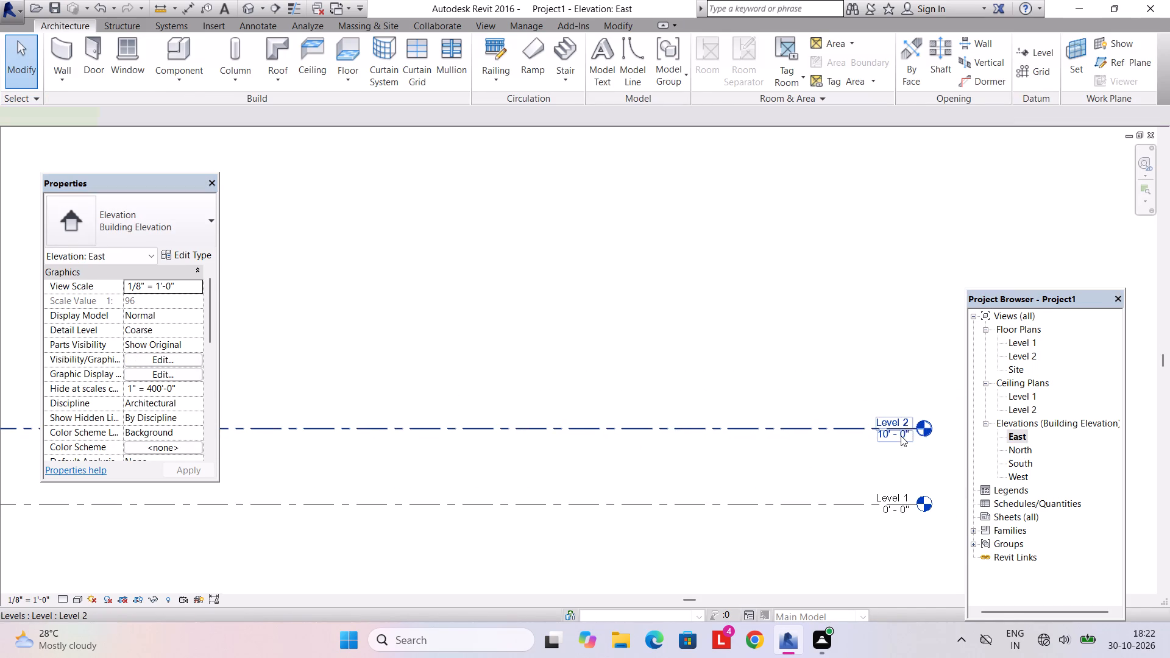
{"action": "double_click", "coordinate": [896, 450]}
{"action": "left_click_drag", "start_coordinate": [905, 442], "coordinate": [913, 421]}
{"action": "double_click", "coordinate": [895, 433]}
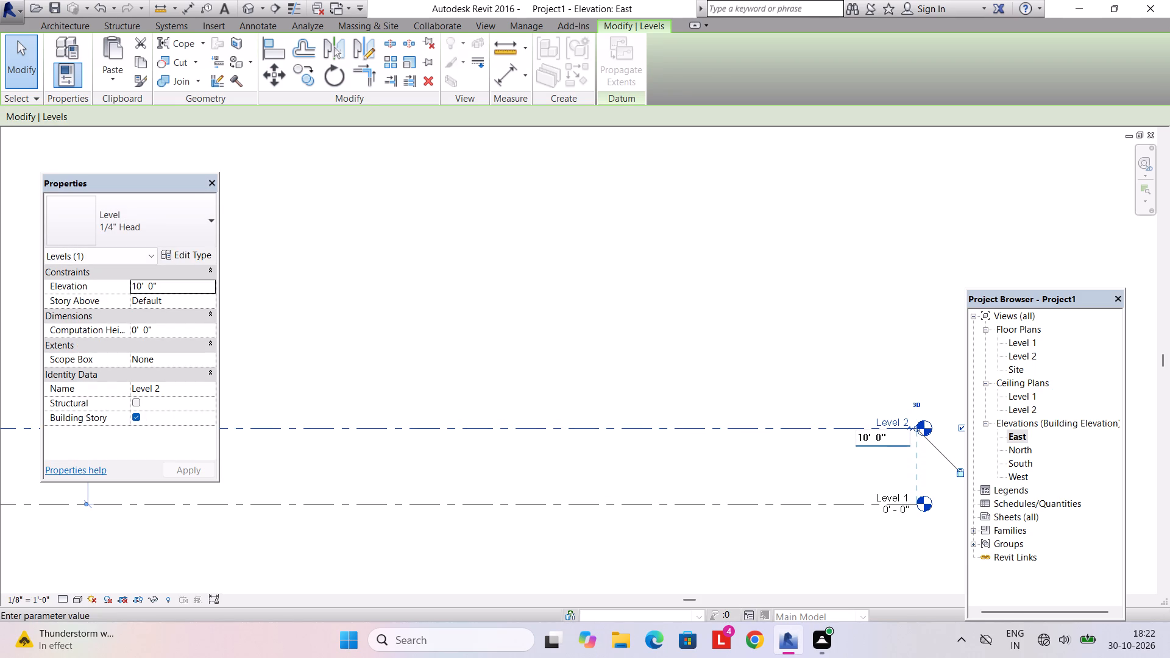
{"action": "key", "text": "BackSpace"}
{"action": "key", "text": "BackSpace"}
{"action": "key", "text": "BackSpace"}
{"action": "key", "text": "BackSpace"}
{"action": "key", "text": "BackSpace"}
{"action": "key", "text": "BackSpace"}
{"action": "key", "text": "BackSpace"}
{"action": "type", "text": "10'6\""}
{"action": "key", "text": "Return"}
Add two levels above Level 2 by picking existing level lines with a 10'6" offset.
{"action": "type", "text": "ll"}
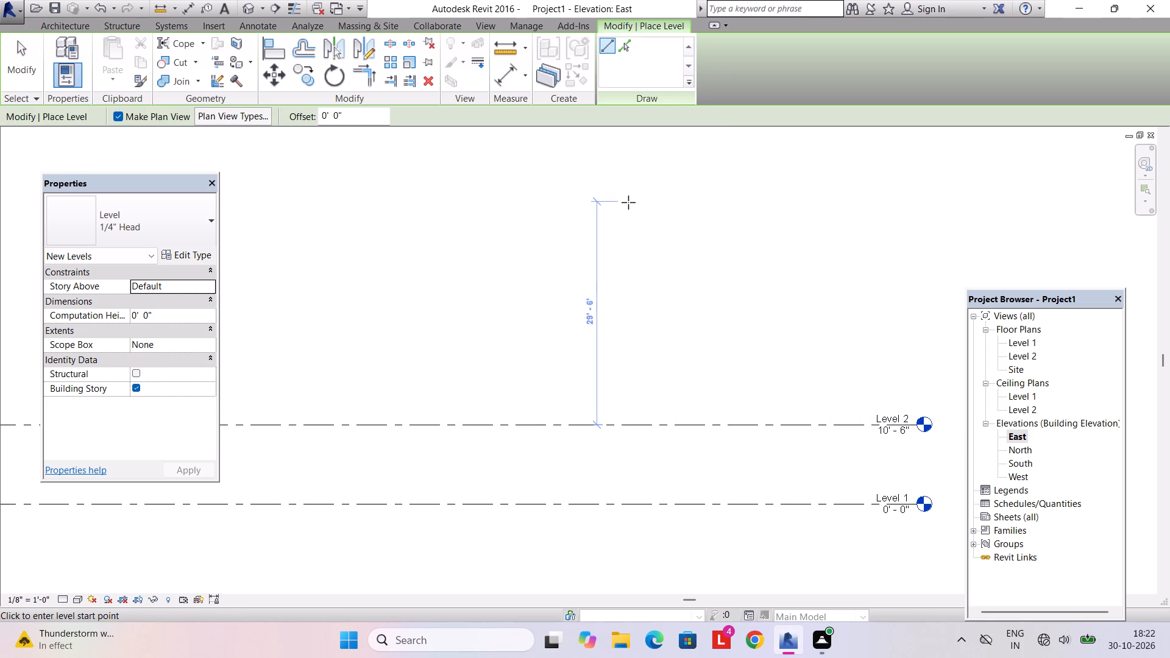
{"action": "left_click", "coordinate": [621, 49]}
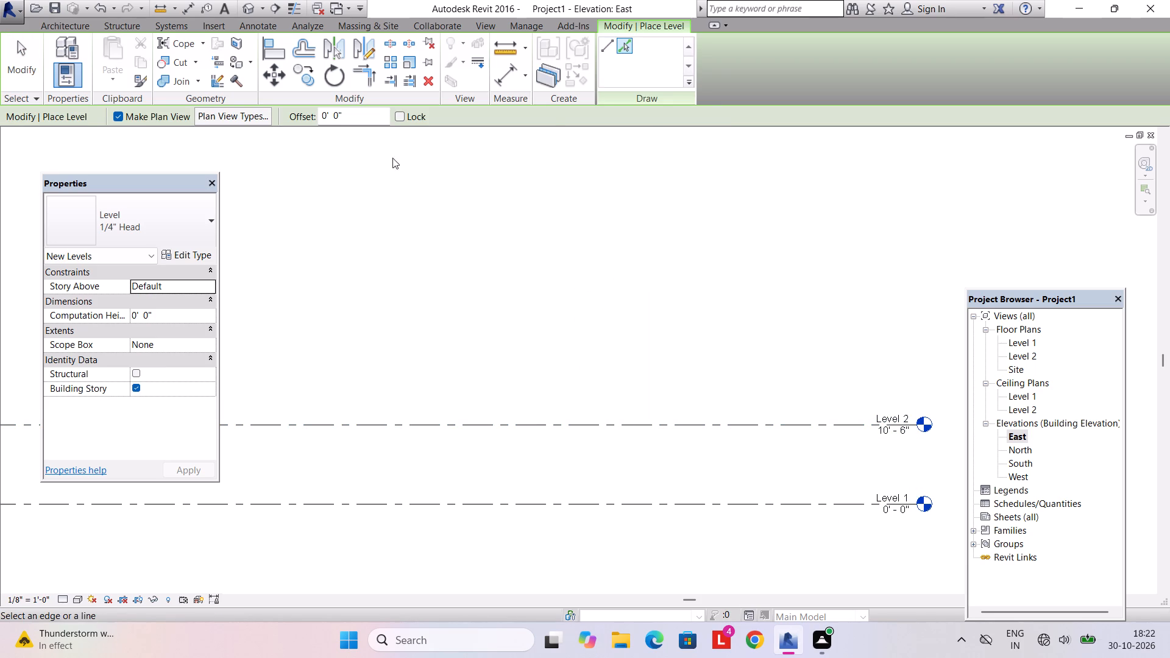
{"action": "left_click", "coordinate": [370, 119]}
{"action": "left_click_drag", "start_coordinate": [370, 119], "coordinate": [302, 117]}
{"action": "type", "text": "10'6\""}
{"action": "key", "text": "Return"}
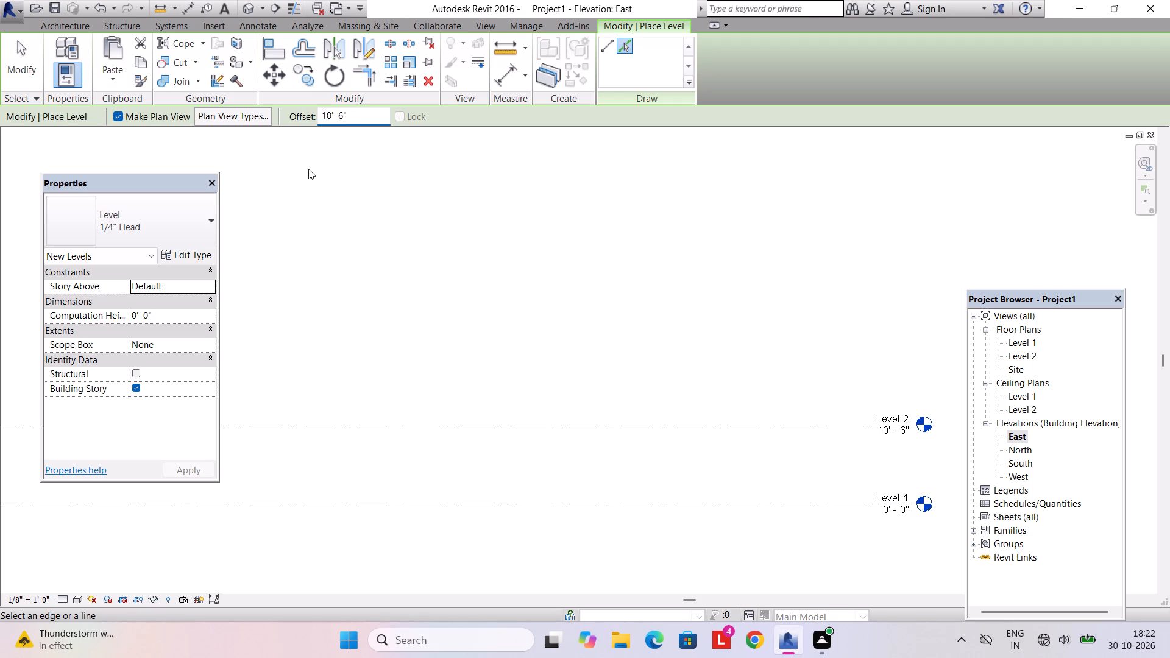
{"action": "left_click", "coordinate": [567, 424]}
{"action": "left_click", "coordinate": [590, 341]}
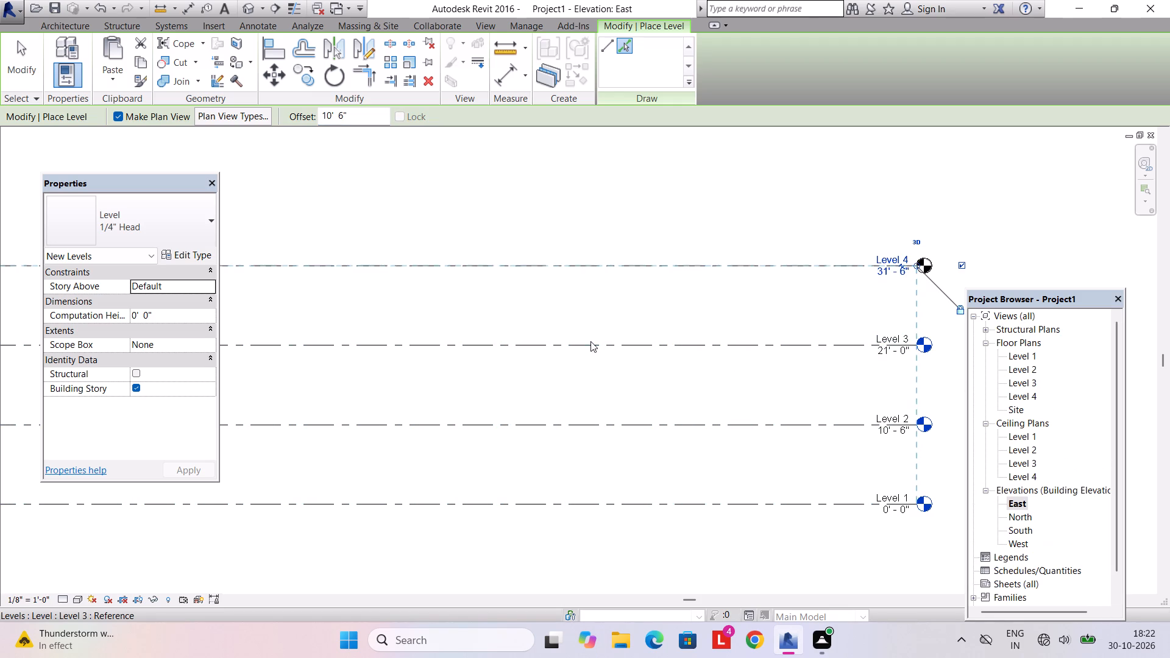
In the Level 1 floor plan, draw a rectangle of 9" walls about 24' wide and 44' long.
{"action": "double_click", "coordinate": [1018, 358]}
{"action": "left_click", "coordinate": [68, 48]}
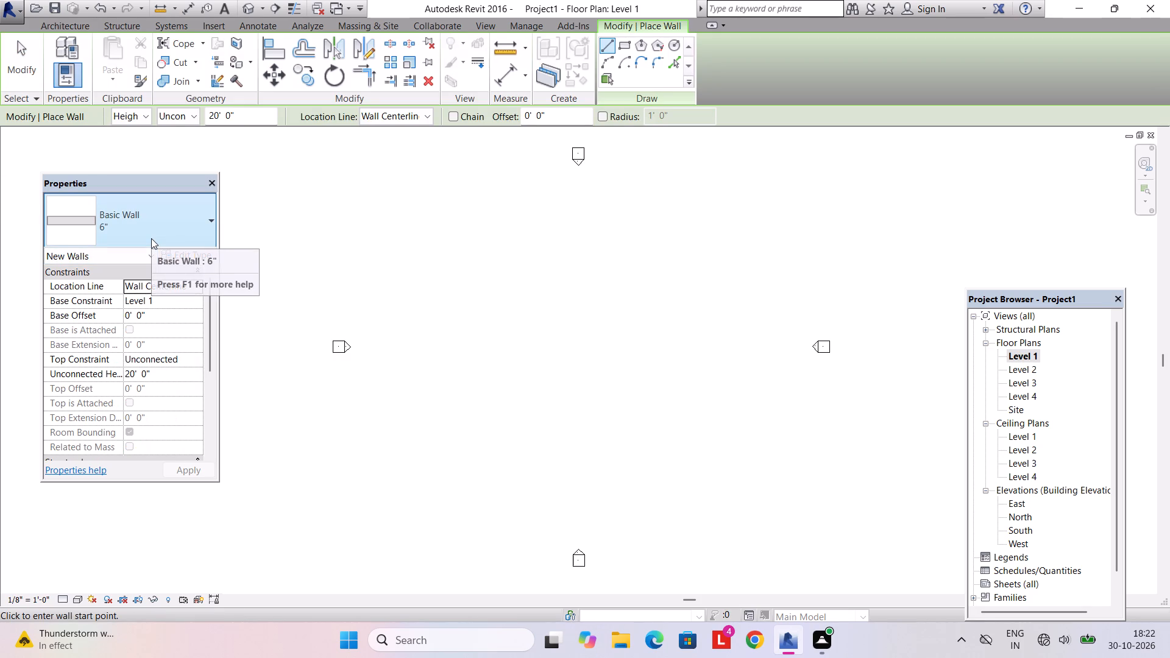
{"action": "left_click", "coordinate": [151, 238]}
{"action": "left_click", "coordinate": [132, 330]}
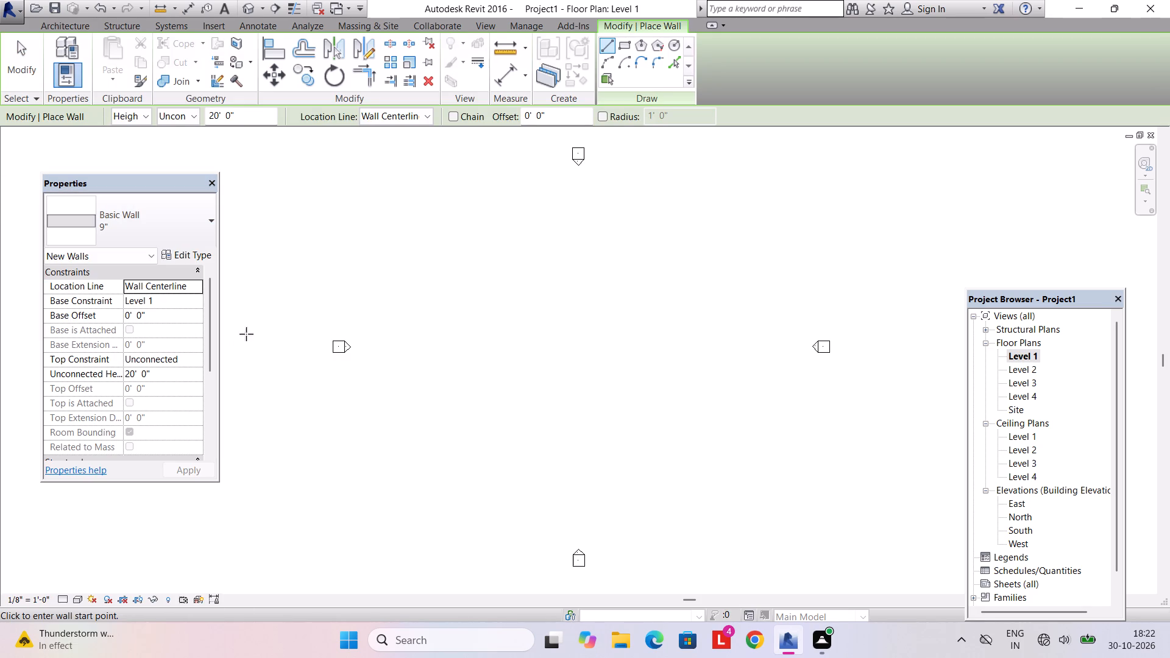
{"action": "left_click", "coordinate": [621, 52]}
{"action": "left_click", "coordinate": [526, 259]}
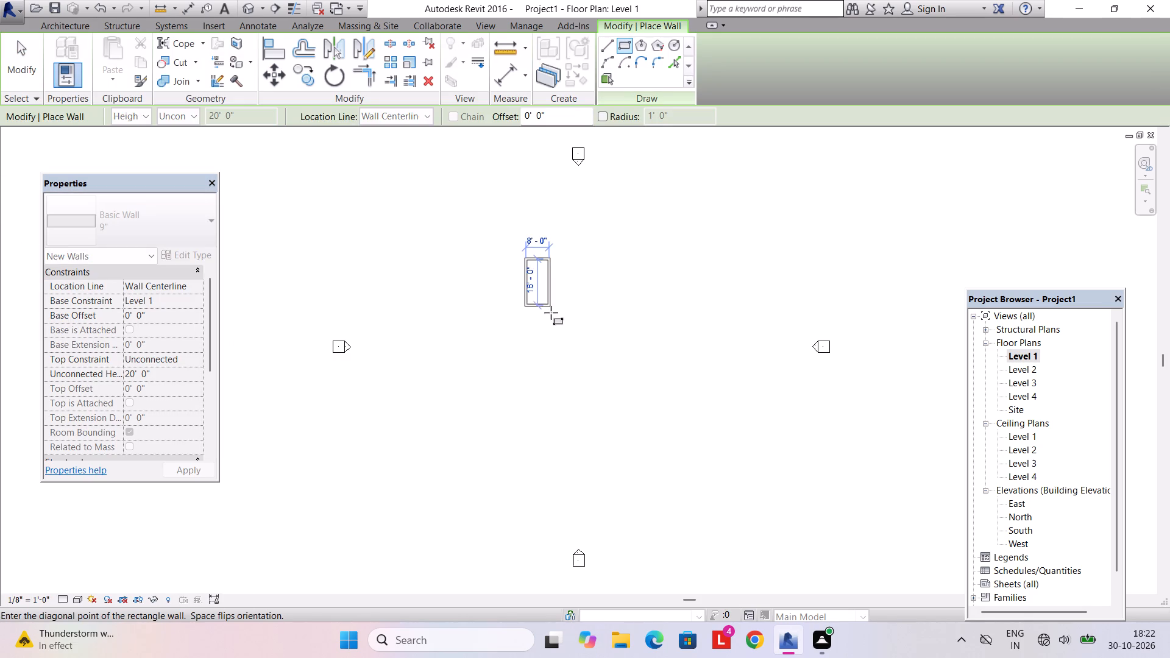
{"action": "left_click", "coordinate": [601, 382]}
Set the wall rectangle's width to 10' and its length to 30', and finish placing walls.
{"action": "left_click", "coordinate": [557, 428]}
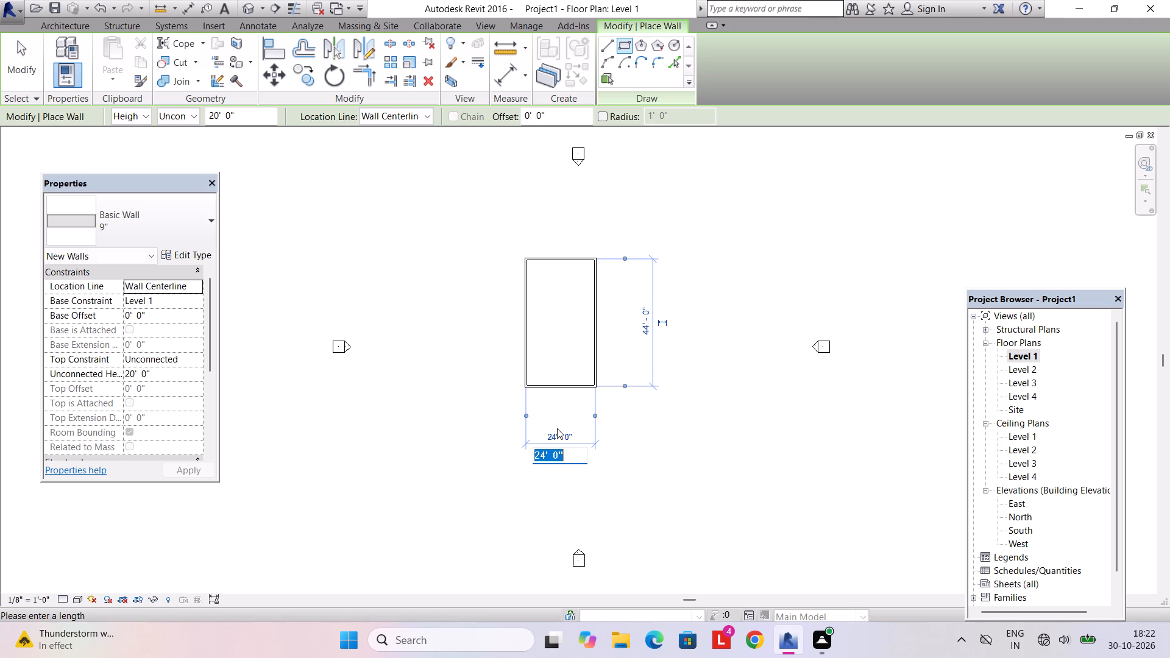
{"action": "type", "text": "10'"}
{"action": "key", "text": "Return"}
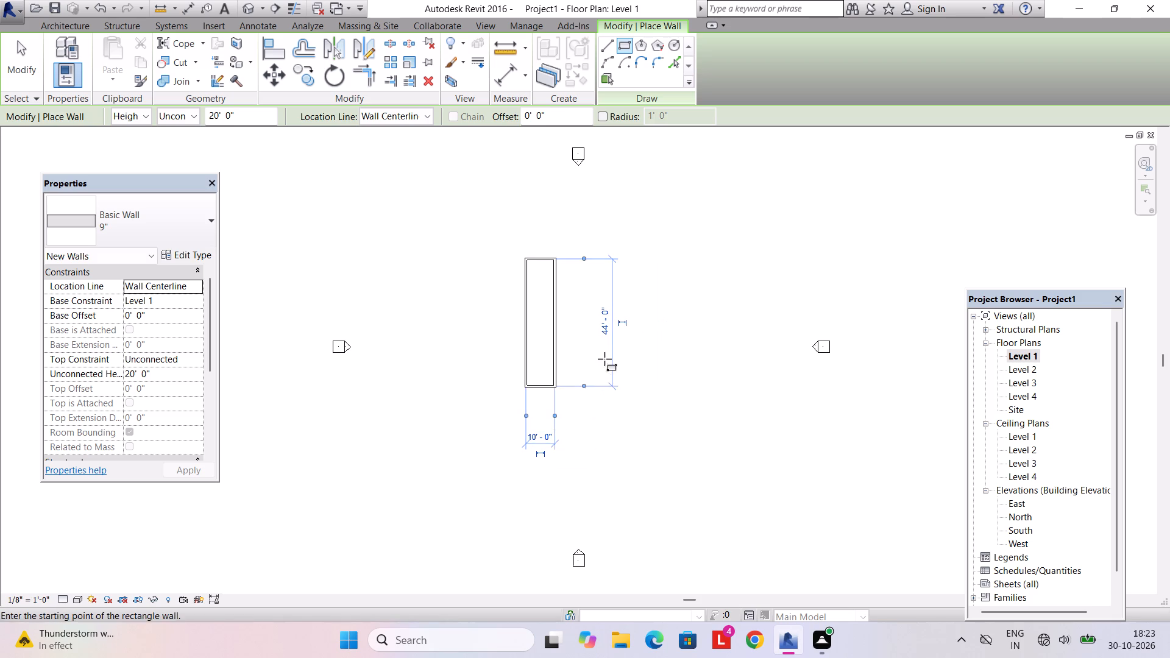
{"action": "scroll", "coordinate": [604, 348], "scroll_direction": "up", "scroll_amount": 2}
{"action": "left_click", "coordinate": [604, 321]}
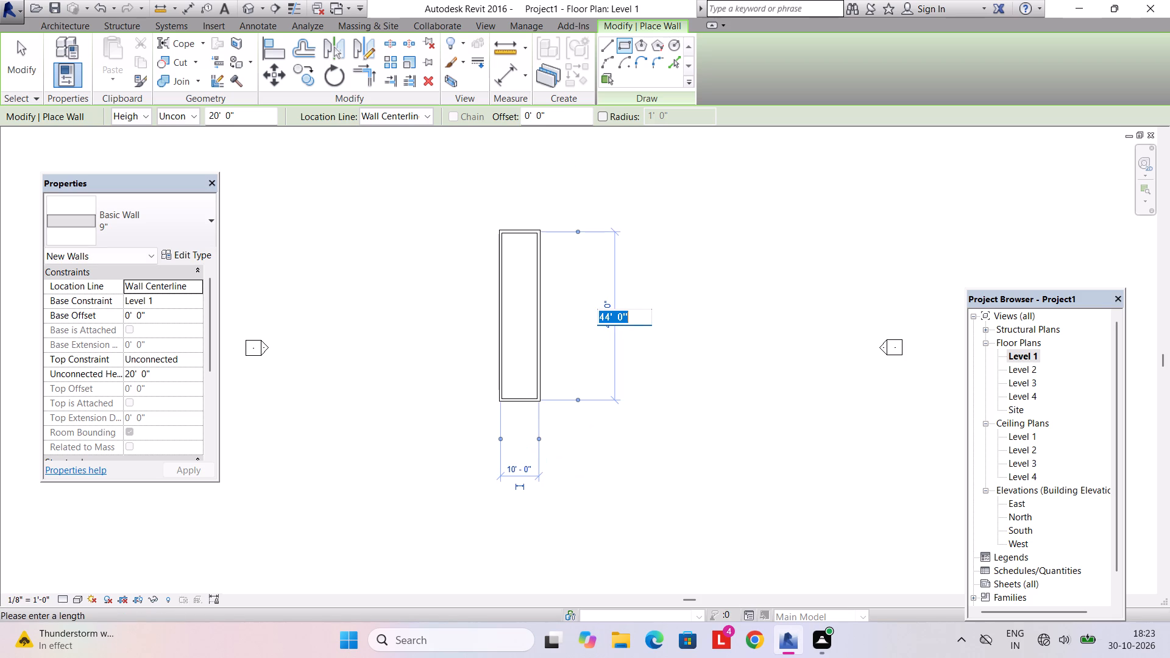
{"action": "type", "text": "30'"}
{"action": "key", "text": "Return"}
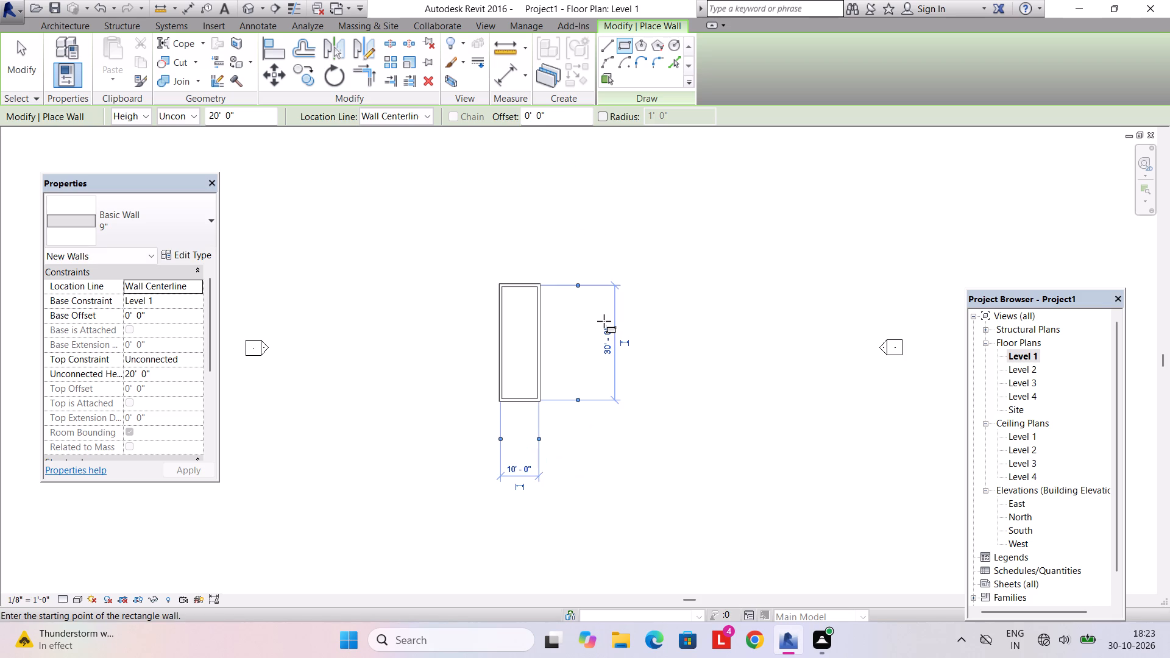
{"action": "key", "text": "Escape"}
{"action": "scroll", "coordinate": [575, 335], "scroll_direction": "up", "scroll_amount": 5}
{"action": "middle_click_drag", "start_coordinate": [572, 335], "coordinate": [718, 300]}
{"action": "scroll", "coordinate": [703, 322], "scroll_direction": "up", "scroll_amount": 2}
{"action": "scroll", "coordinate": [682, 336], "scroll_direction": "down", "scroll_amount": 8}
{"action": "key", "text": "Escape"}
Change the two short end walls of the rectangle to the 6" basic wall type.
{"action": "scroll", "coordinate": [662, 372], "scroll_direction": "up", "scroll_amount": 3}
{"action": "left_click", "coordinate": [645, 381]}
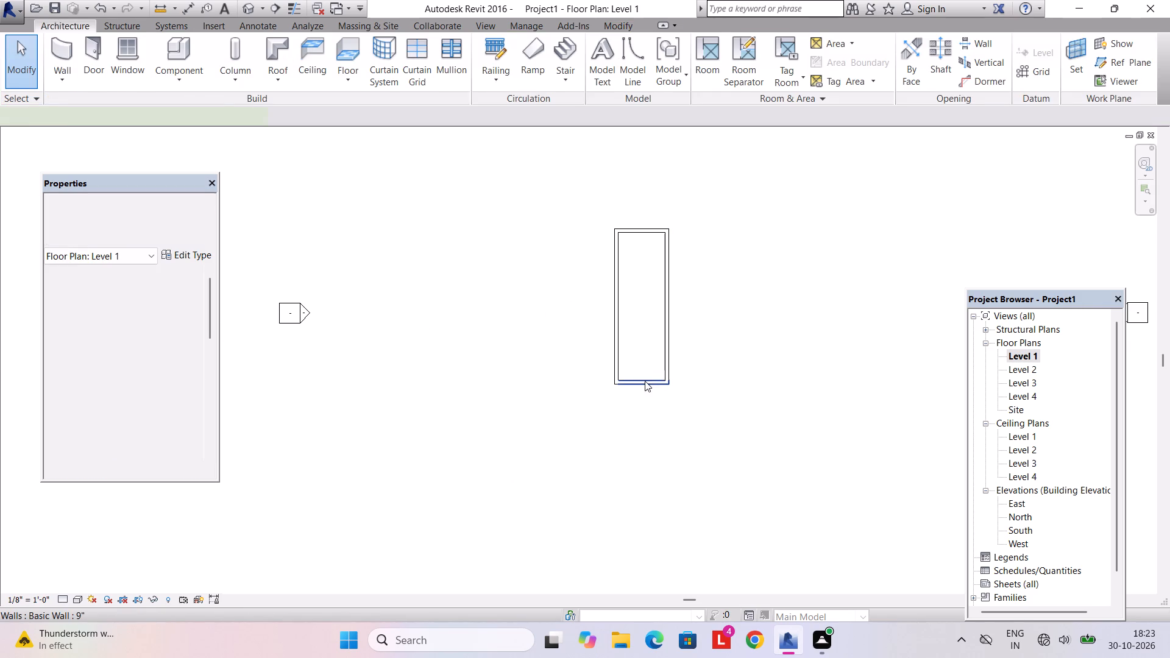
{"action": "left_click", "coordinate": [640, 230], "text": "ctrl"}
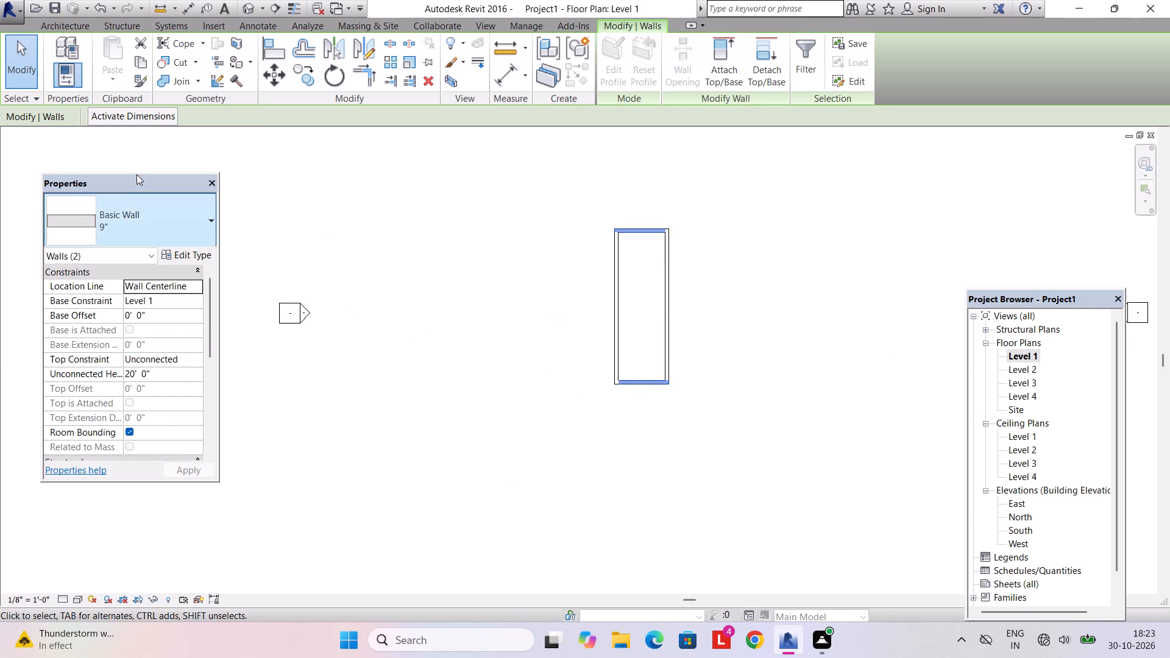
{"action": "left_click", "coordinate": [142, 227]}
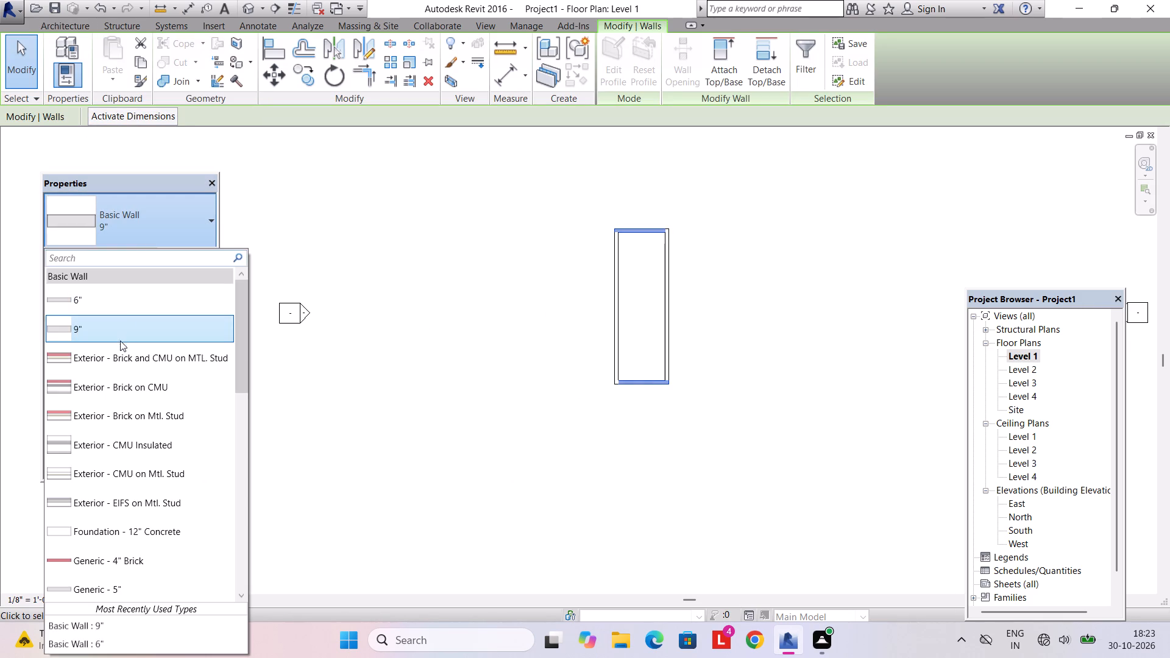
{"action": "left_click", "coordinate": [120, 305]}
{"action": "key", "text": "Escape"}
Reference the upper 6" wall's temporary dimension to the end walls' outer faces and set the overall length to 30'.
{"action": "scroll", "coordinate": [719, 317], "scroll_direction": "up", "scroll_amount": 2}
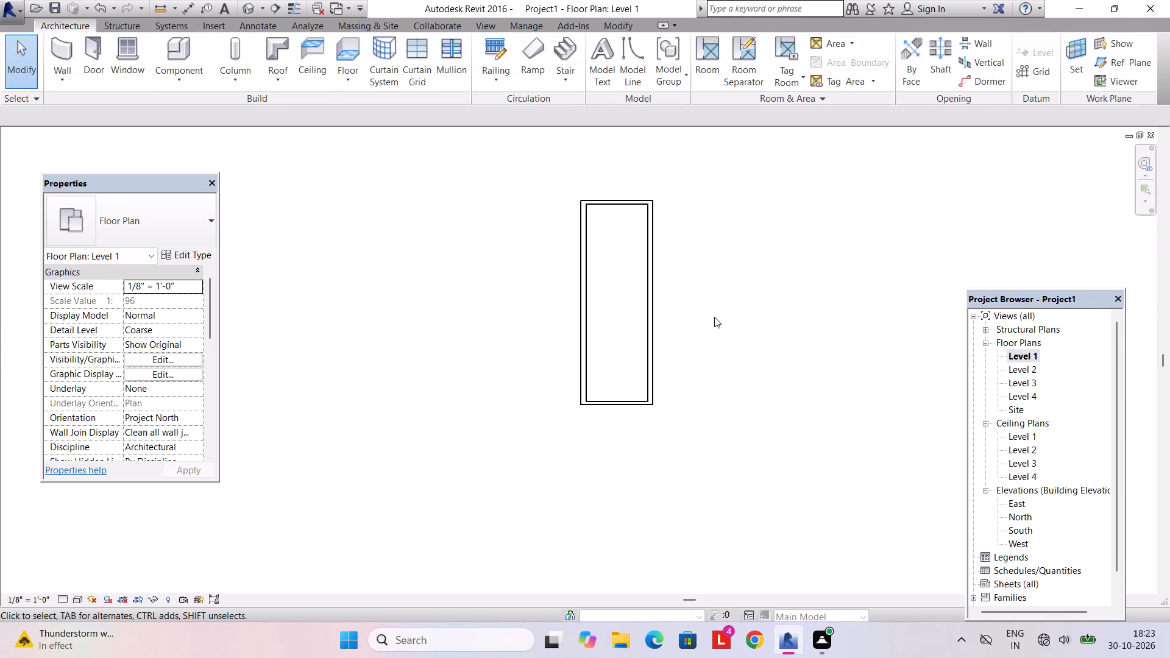
{"action": "left_click", "coordinate": [654, 356]}
{"action": "scroll", "coordinate": [631, 425], "scroll_direction": "up", "scroll_amount": 2}
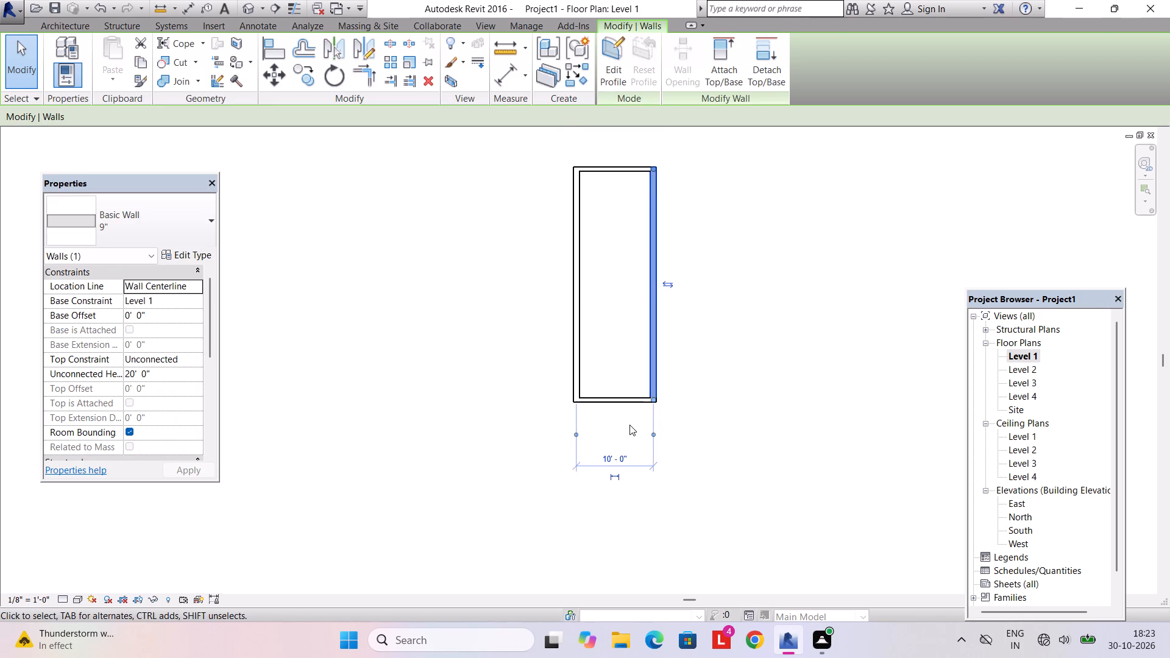
{"action": "scroll", "coordinate": [619, 420], "scroll_direction": "down", "scroll_amount": 4}
{"action": "left_click", "coordinate": [596, 328]}
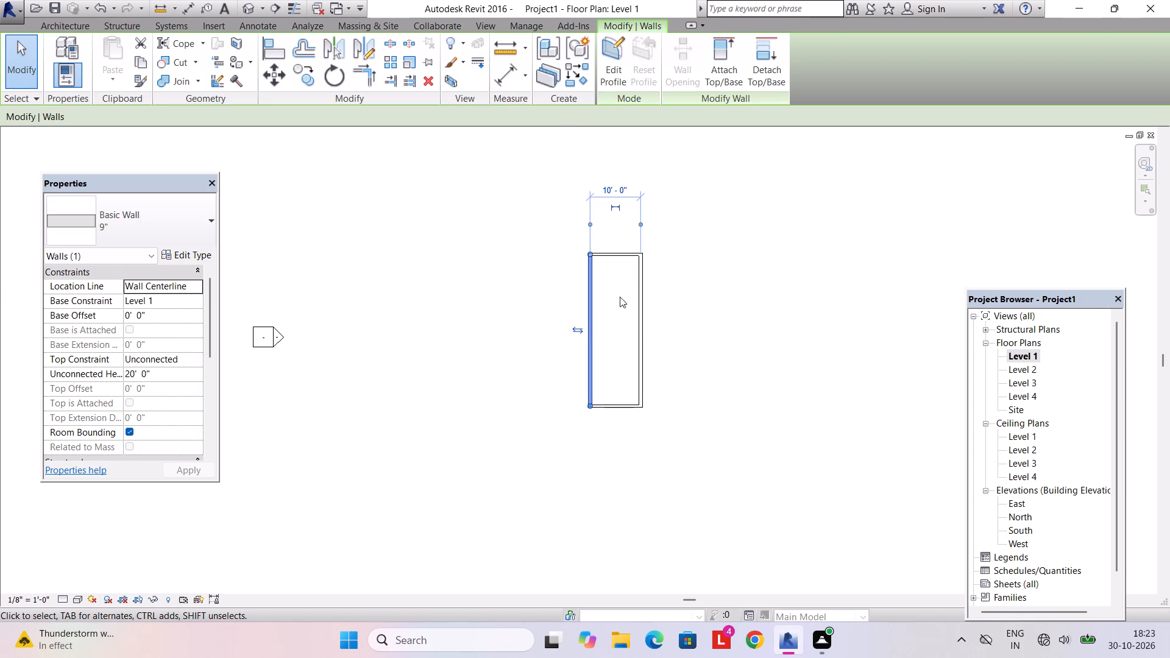
{"action": "left_click", "coordinate": [614, 254]}
{"action": "scroll", "coordinate": [668, 395], "scroll_direction": "up", "scroll_amount": 5}
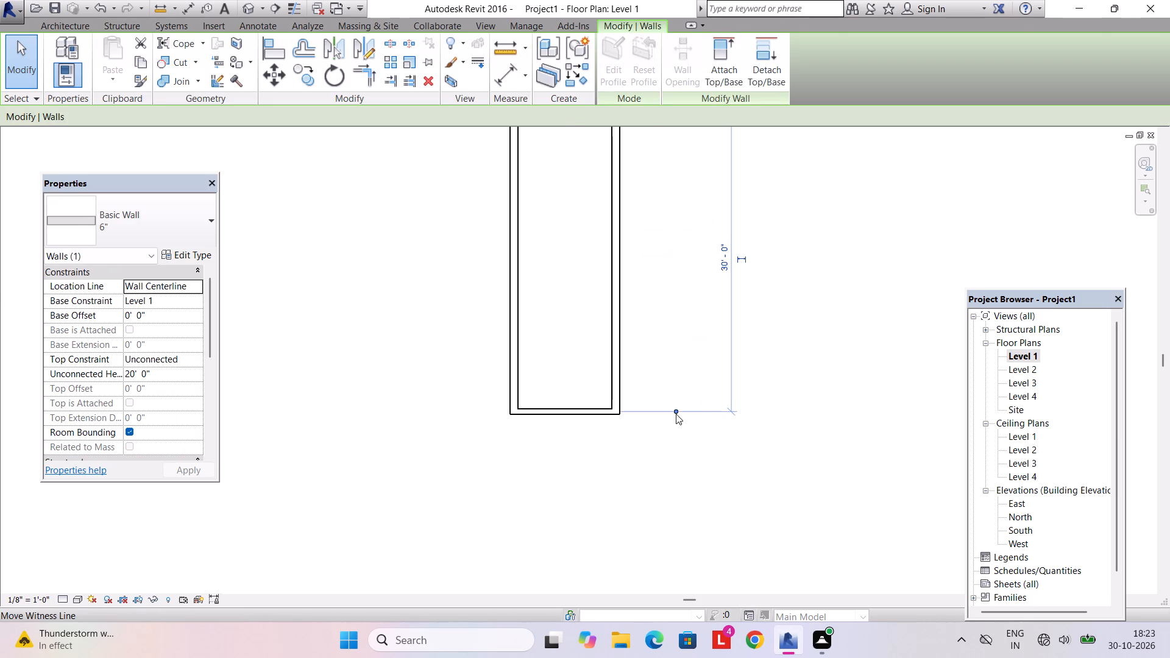
{"action": "left_click", "coordinate": [676, 414]}
{"action": "left_click", "coordinate": [676, 414]}
{"action": "scroll", "coordinate": [681, 288], "scroll_direction": "down", "scroll_amount": 3}
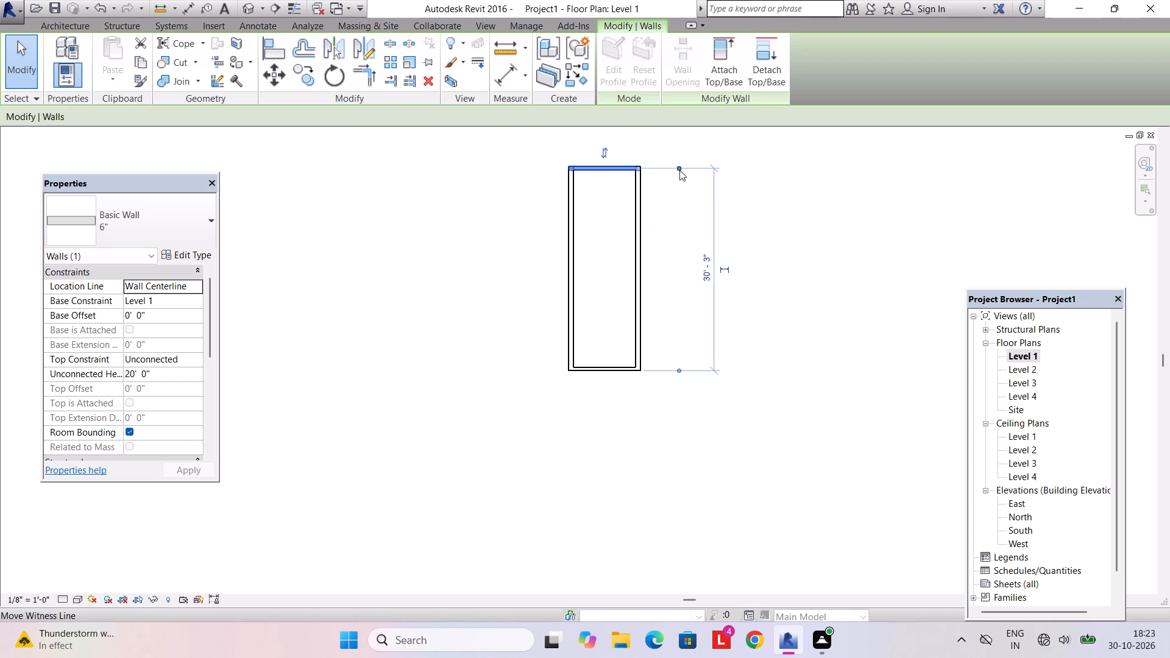
{"action": "left_click", "coordinate": [679, 170]}
{"action": "left_click", "coordinate": [679, 170]}
{"action": "scroll", "coordinate": [690, 208], "scroll_direction": "up", "scroll_amount": 3}
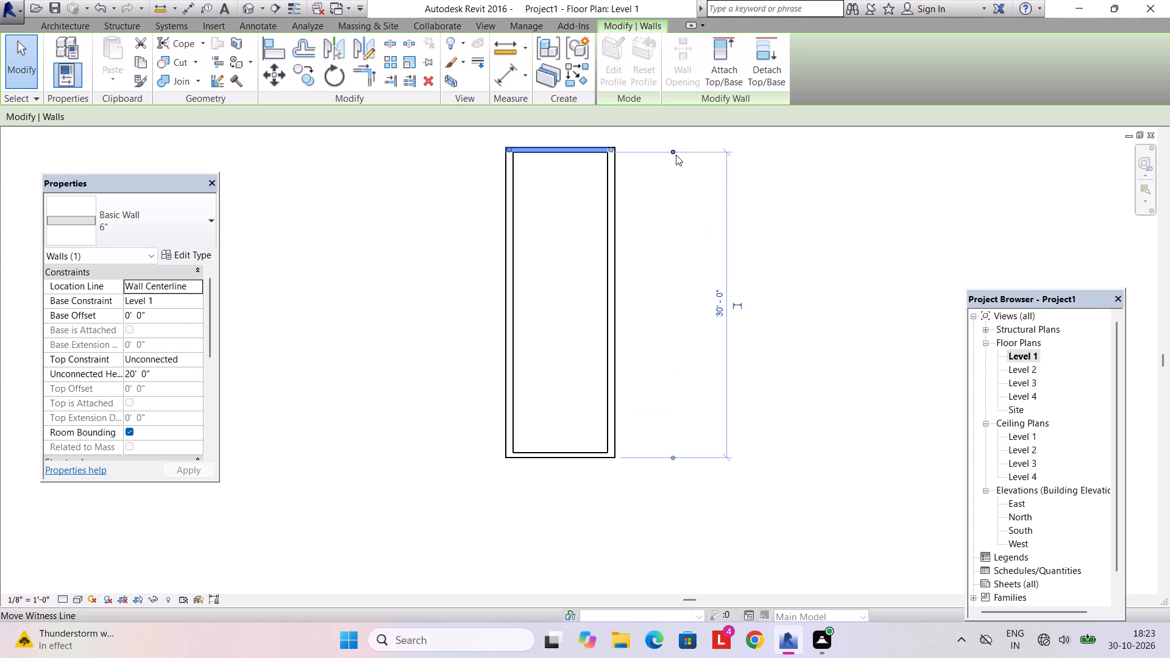
{"action": "left_click", "coordinate": [676, 152]}
{"action": "left_click", "coordinate": [720, 306]}
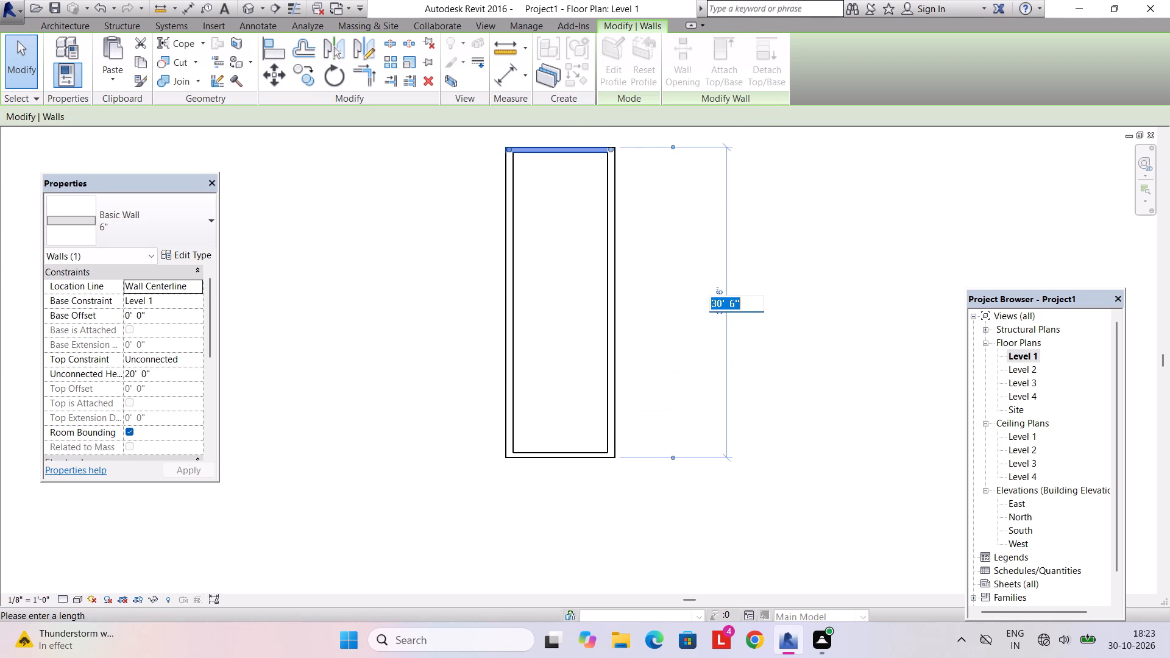
{"action": "type", "text": "30'"}
{"action": "key", "text": "Return"}
{"action": "key", "text": "Escape"}
Set the unconnected height of the two long 9" walls to 10'.
{"action": "scroll", "coordinate": [530, 406], "scroll_direction": "down", "scroll_amount": 2}
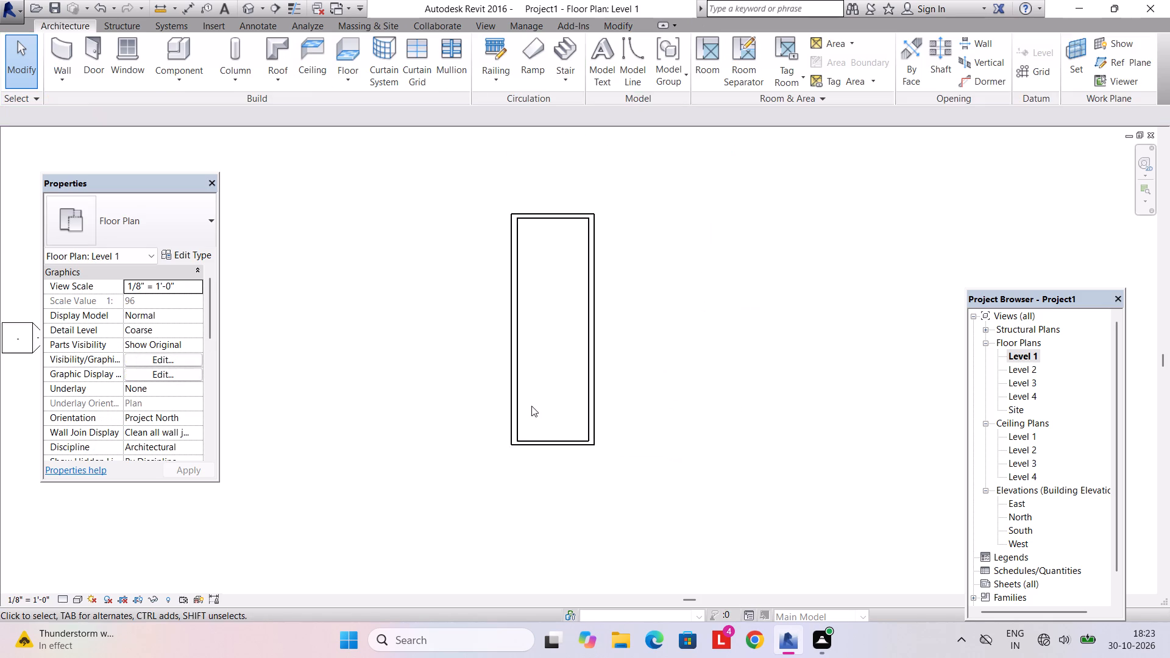
{"action": "middle_click_drag", "start_coordinate": [531, 406], "coordinate": [653, 470]}
{"action": "scroll", "coordinate": [647, 430], "scroll_direction": "up", "scroll_amount": 2}
{"action": "scroll", "coordinate": [647, 418], "scroll_direction": "down", "scroll_amount": 2}
{"action": "left_click", "coordinate": [645, 419]}
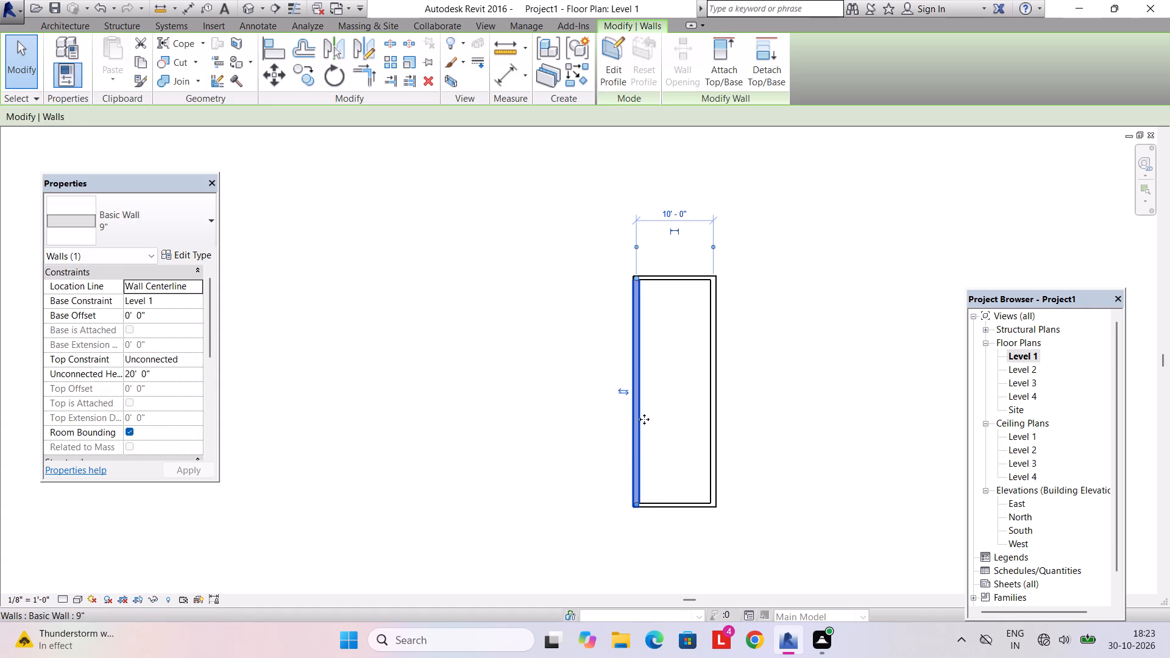
{"action": "left_click", "coordinate": [714, 408], "text": "ctrl"}
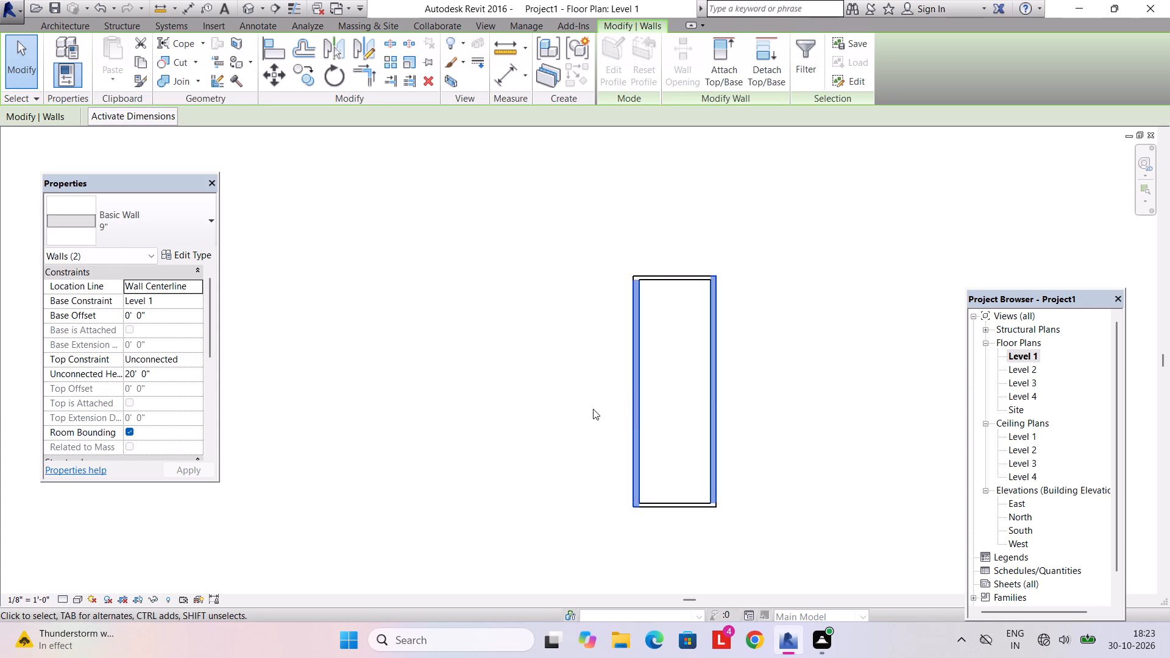
{"action": "left_click", "coordinate": [174, 379]}
{"action": "type", "text": "10'"}
{"action": "key", "text": "Return"}
{"action": "key", "text": "Return"}
{"action": "key", "text": "Escape"}
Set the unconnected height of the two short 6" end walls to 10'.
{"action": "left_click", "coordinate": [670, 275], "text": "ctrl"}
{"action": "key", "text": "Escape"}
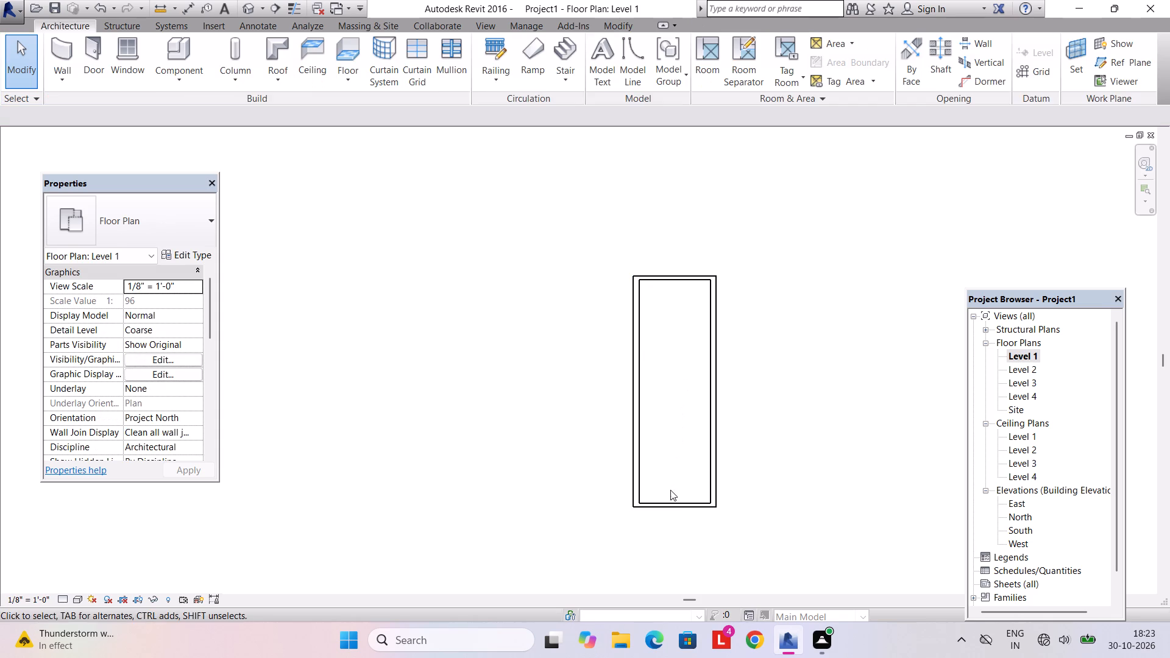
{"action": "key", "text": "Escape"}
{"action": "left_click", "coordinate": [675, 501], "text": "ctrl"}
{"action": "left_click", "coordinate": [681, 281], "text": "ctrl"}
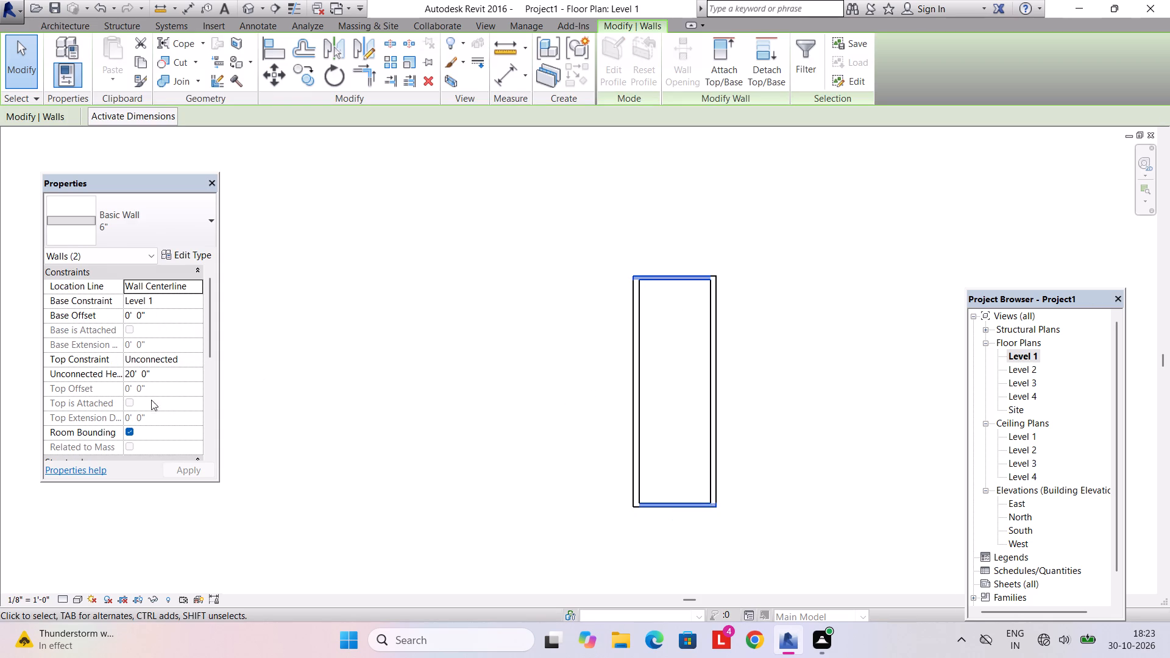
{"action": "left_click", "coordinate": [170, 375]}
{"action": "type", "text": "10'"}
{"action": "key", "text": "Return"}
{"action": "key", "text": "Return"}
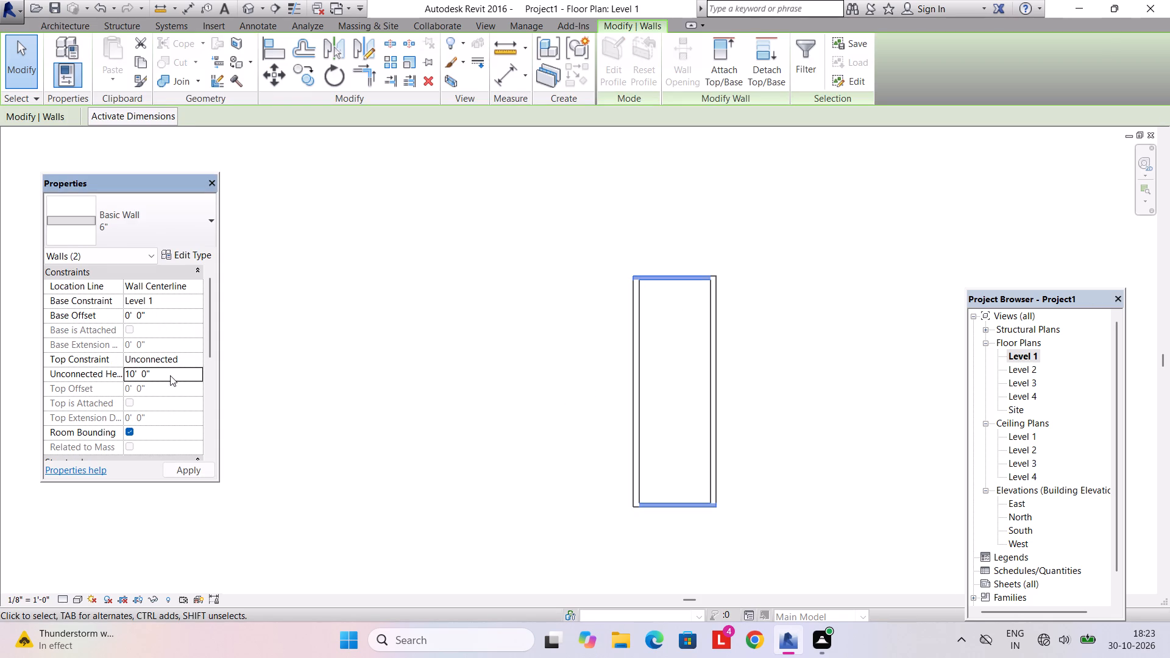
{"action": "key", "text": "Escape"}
Start a floor on Level 1 and duplicate the Generic - 12" type as 6" with a 6" structure layer.
{"action": "scroll", "coordinate": [483, 395], "scroll_direction": "down", "scroll_amount": 2}
{"action": "middle_click_drag", "start_coordinate": [486, 401], "coordinate": [383, 342]}
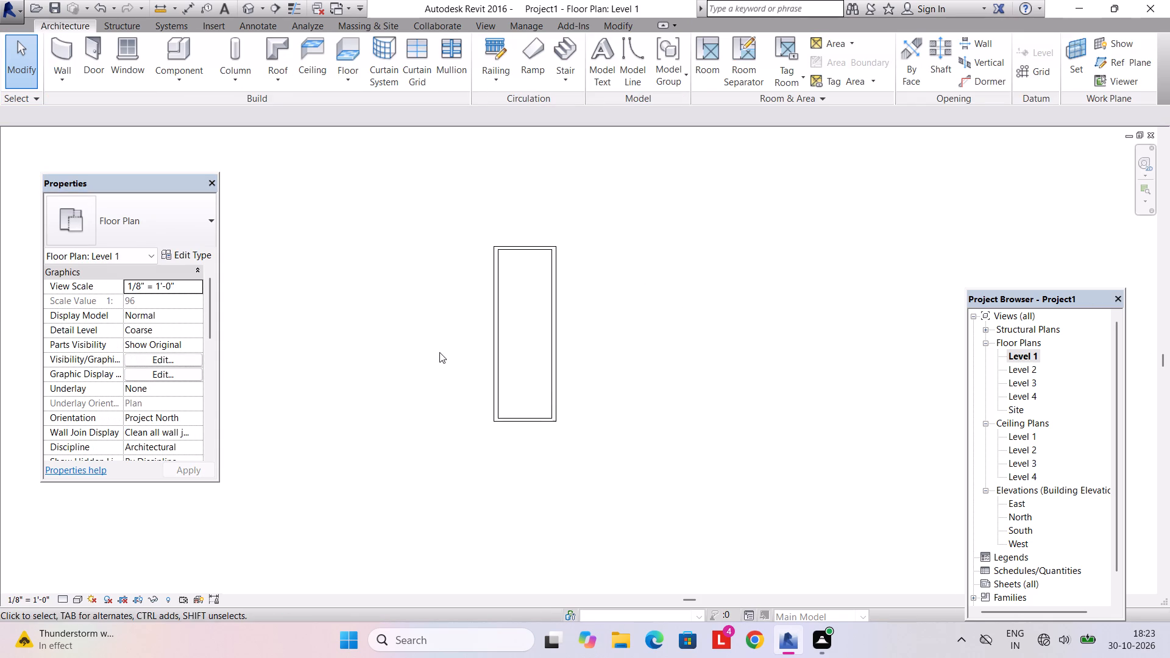
{"action": "scroll", "coordinate": [439, 352], "scroll_direction": "up", "scroll_amount": 2}
{"action": "middle_click_drag", "start_coordinate": [445, 352], "coordinate": [447, 374]}
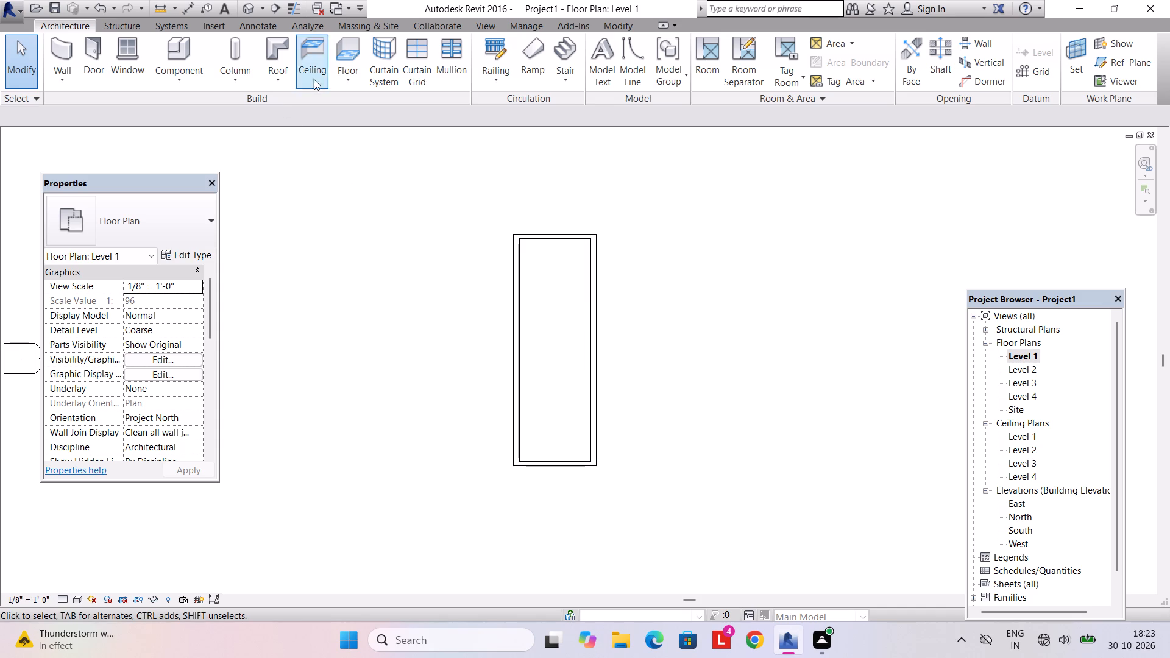
{"action": "left_click", "coordinate": [347, 62]}
{"action": "left_click", "coordinate": [199, 256]}
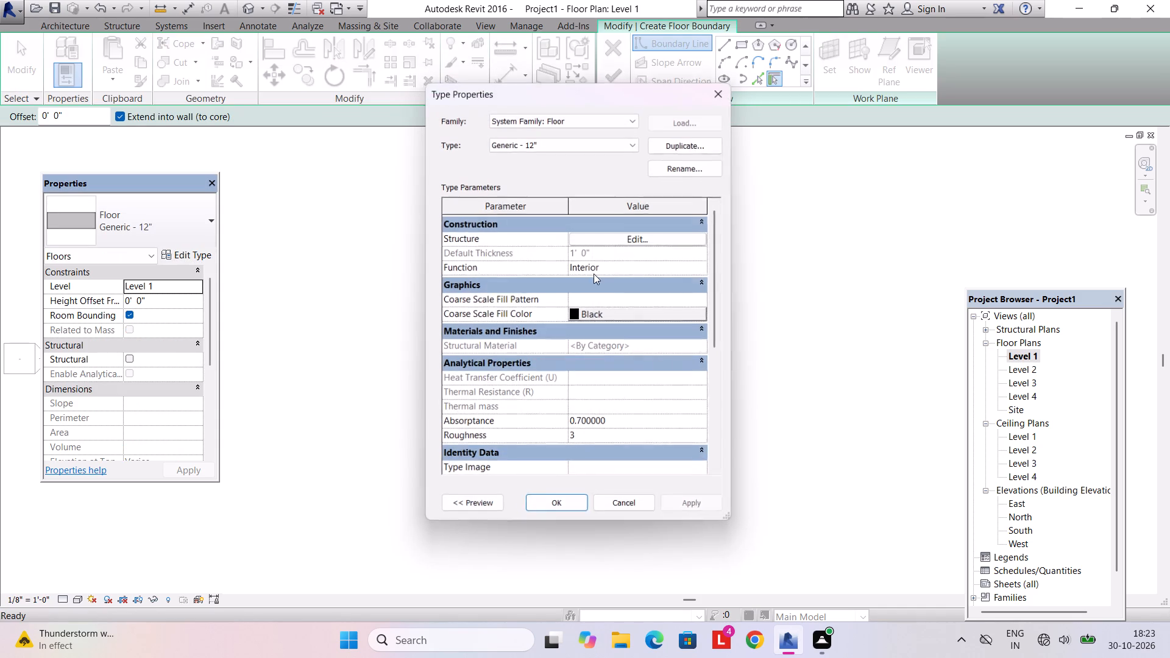
{"action": "left_click", "coordinate": [686, 143]}
{"action": "type", "text": "6\""}
{"action": "key", "text": "Return"}
{"action": "left_click", "coordinate": [637, 236]}
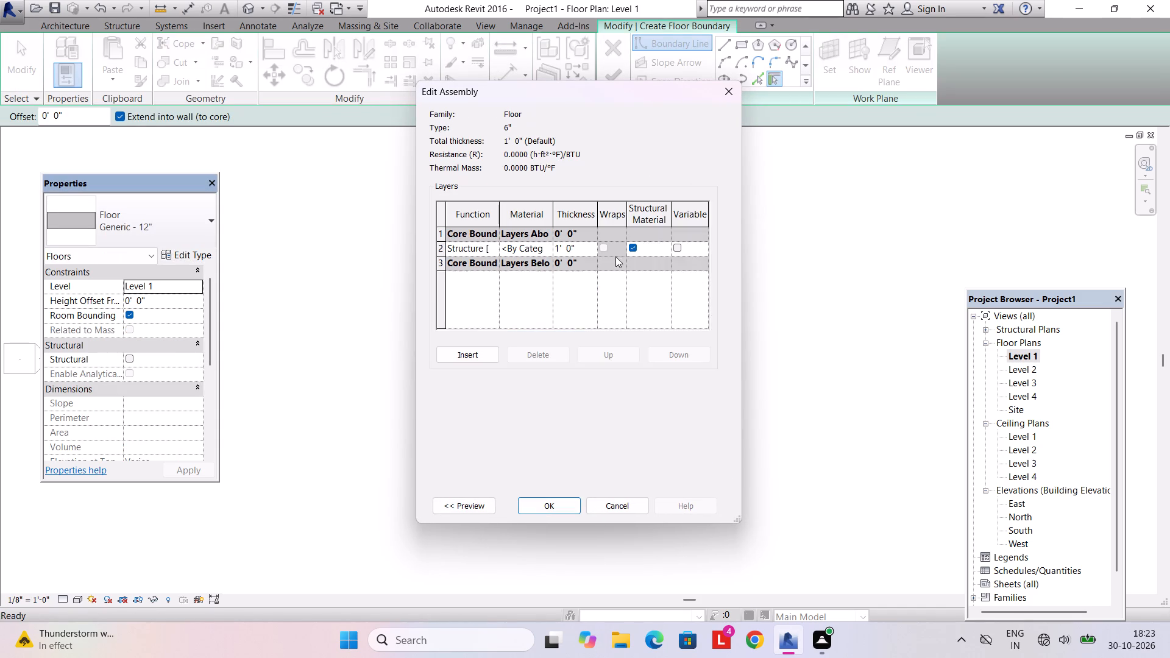
{"action": "left_click", "coordinate": [580, 250]}
{"action": "left_click_drag", "start_coordinate": [579, 250], "coordinate": [510, 253]}
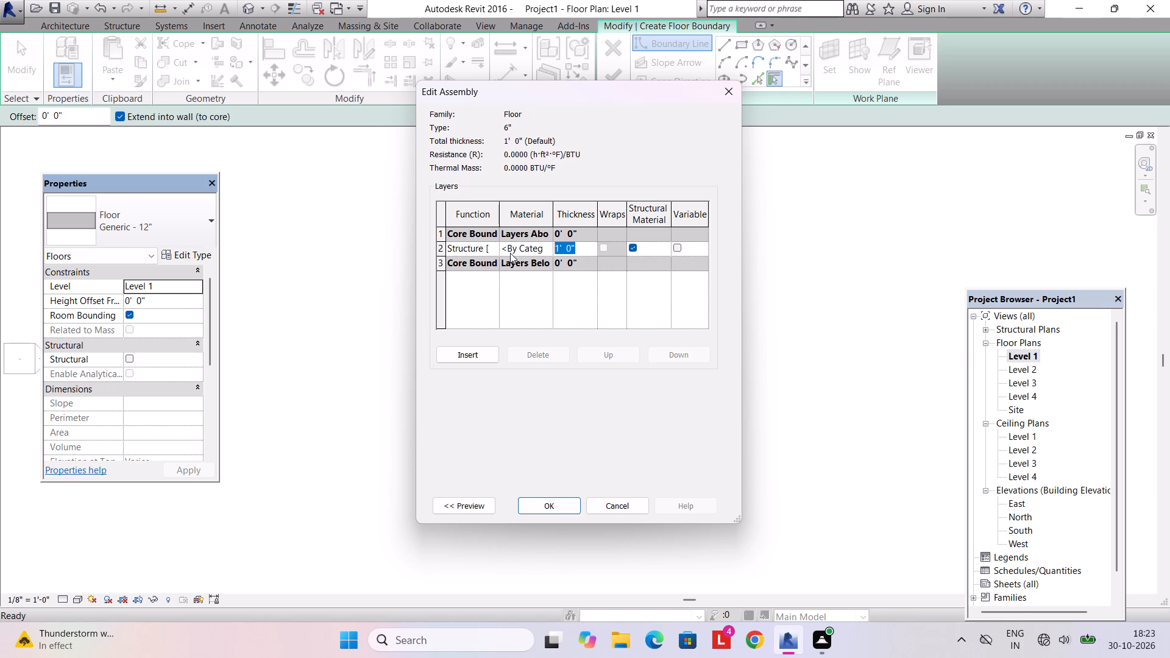
{"action": "type", "text": "6\""}
{"action": "key", "text": "Return"}
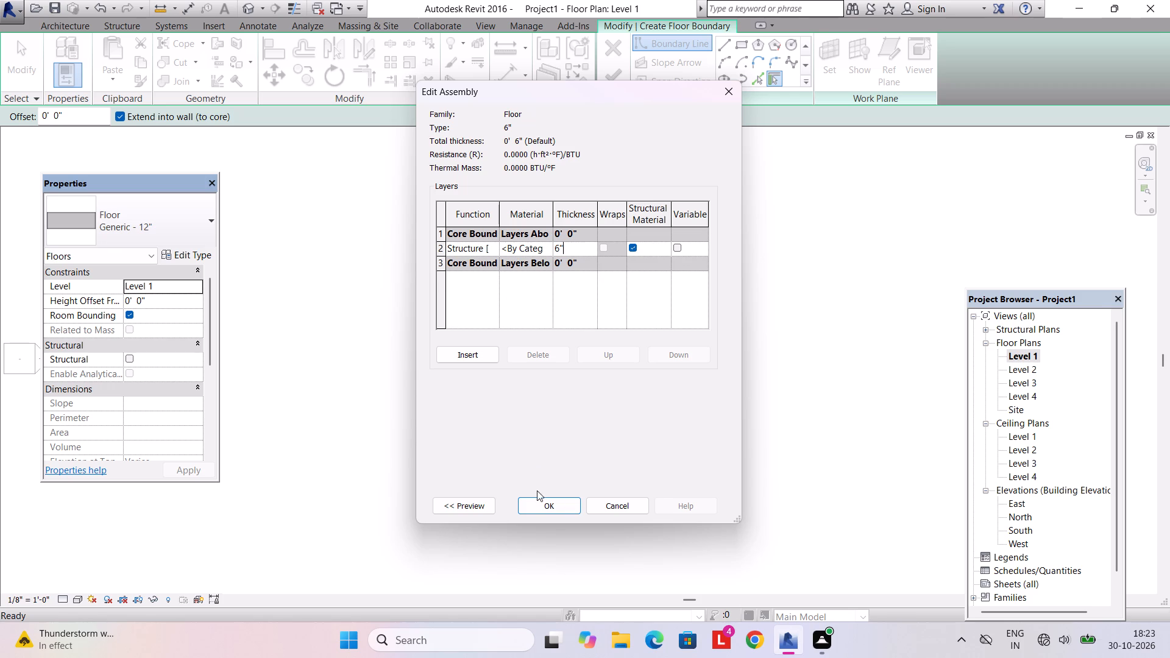
{"action": "left_click", "coordinate": [536, 499]}
{"action": "left_click", "coordinate": [565, 509]}
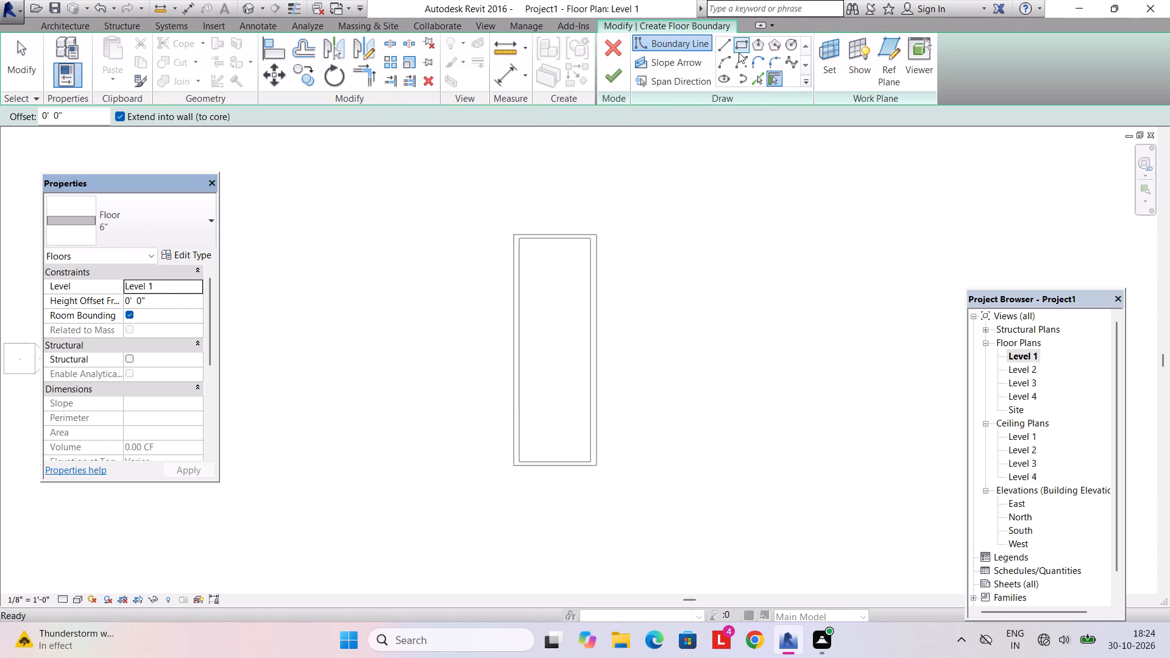
Sketch a rectangular floor boundary along the outer faces of the walls and finish the floor.
{"action": "left_click", "coordinate": [739, 52]}
{"action": "left_click", "coordinate": [515, 232]}
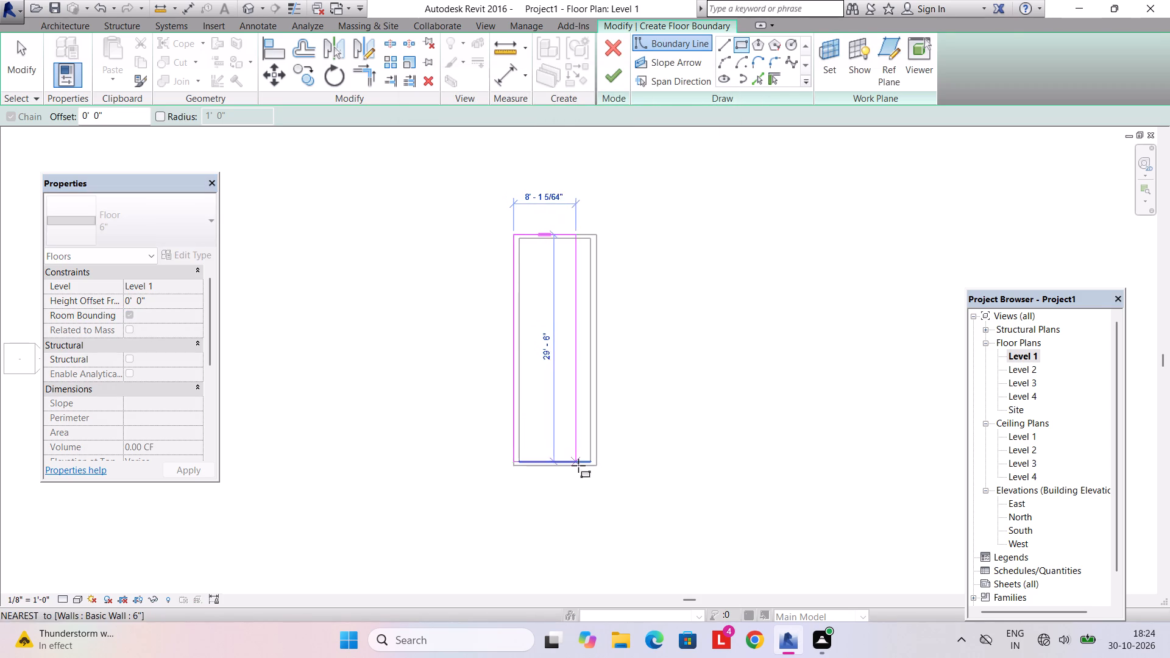
{"action": "left_click", "coordinate": [596, 468]}
{"action": "left_click", "coordinate": [614, 72]}
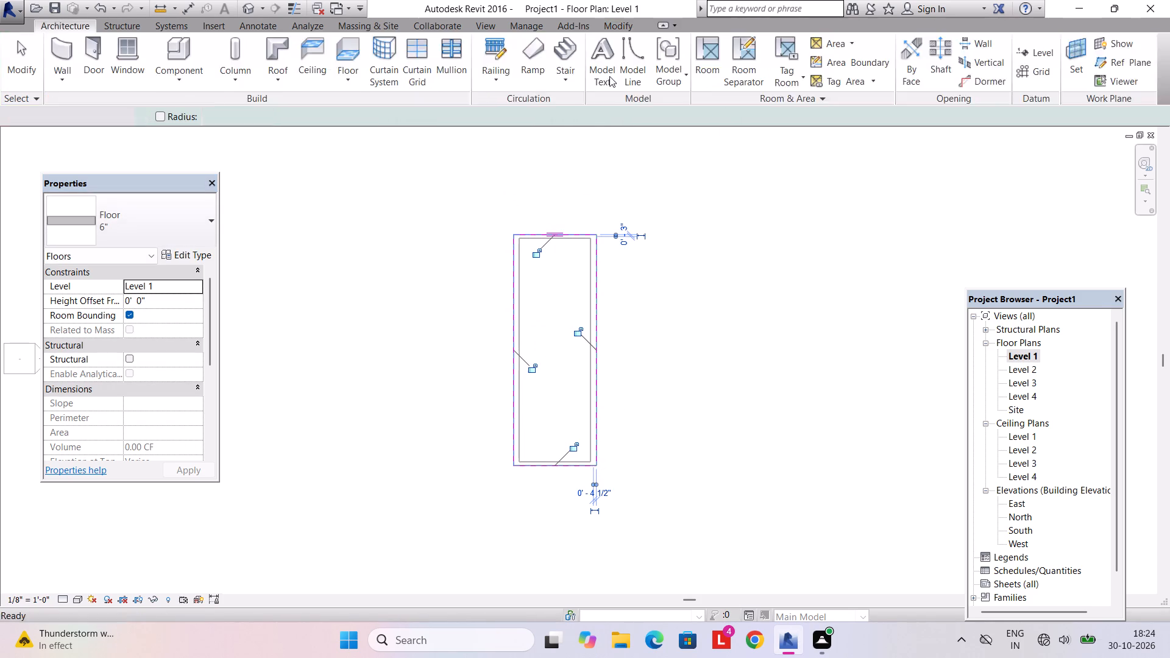
{"action": "key", "text": "Escape"}
Open the default 3D view and change its visual style to display the model with shaded surfaces.
{"action": "left_click", "coordinate": [495, 29]}
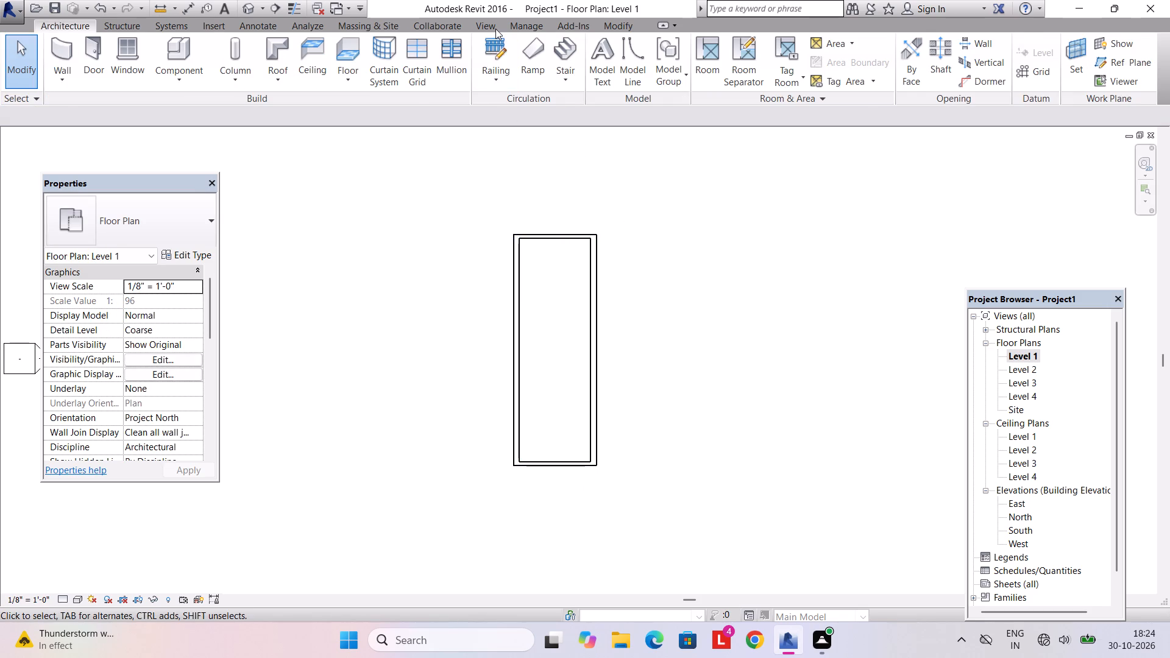
{"action": "left_click", "coordinate": [429, 47]}
{"action": "middle_click_drag", "start_coordinate": [546, 461], "coordinate": [661, 364], "text": "shift"}
{"action": "scroll", "coordinate": [661, 367], "scroll_direction": "down", "scroll_amount": 4}
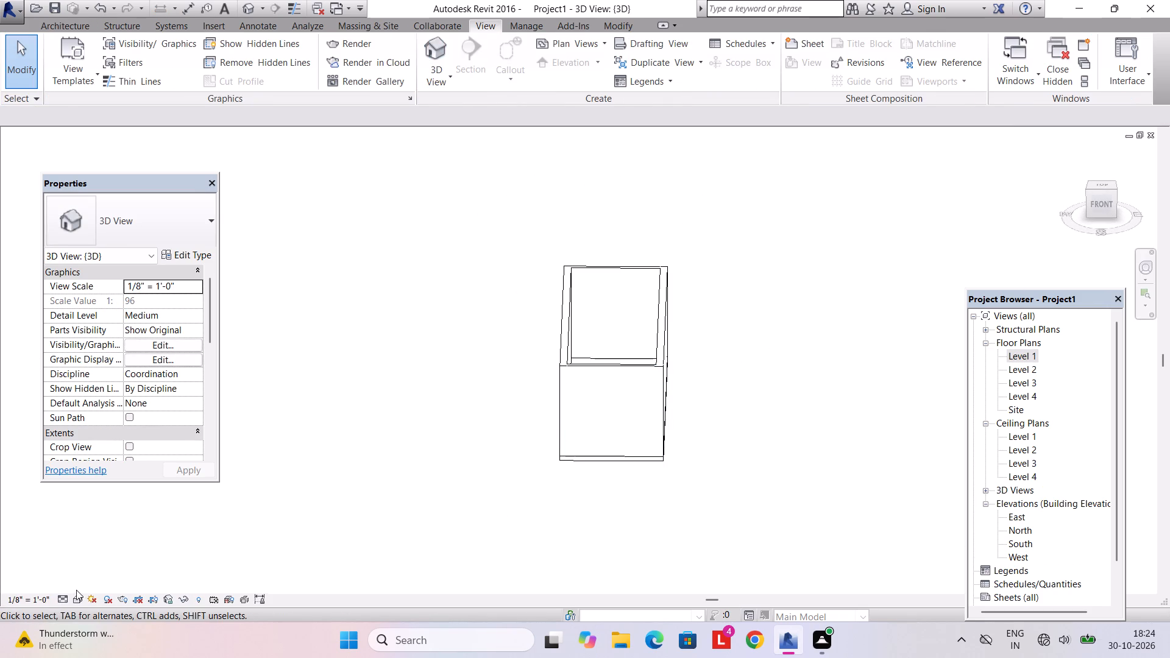
{"action": "left_click", "coordinate": [76, 595]}
{"action": "left_click", "coordinate": [118, 562]}
{"action": "scroll", "coordinate": [349, 484], "scroll_direction": "down", "scroll_amount": 3}
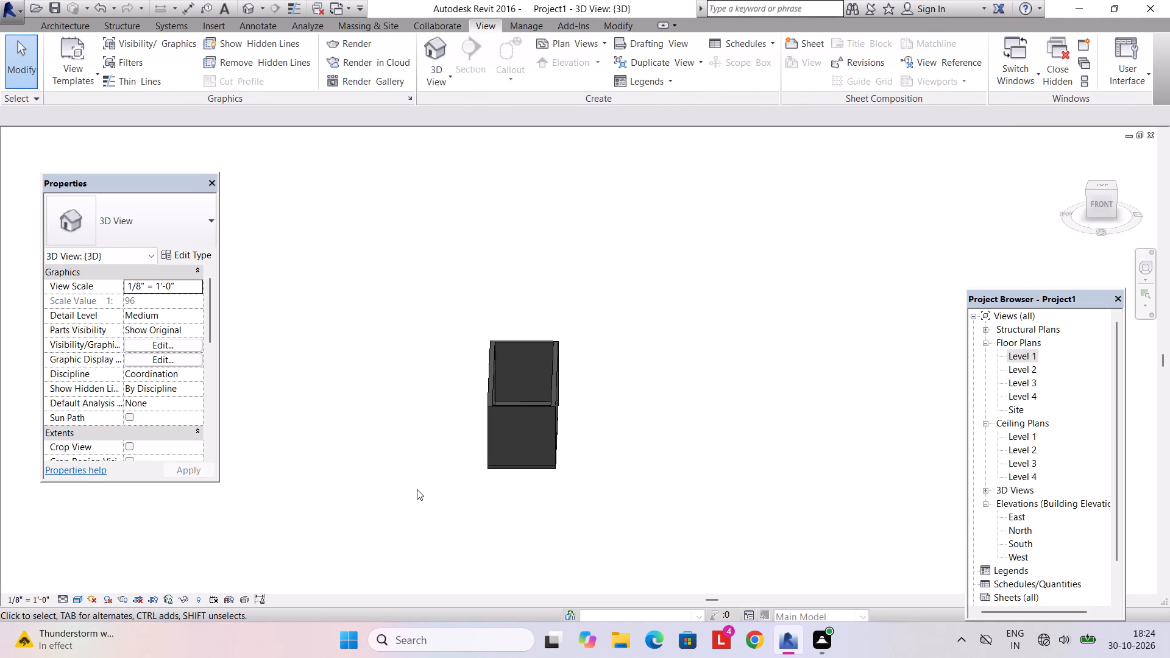
In the 3D view, set the unconnected height of the two short 6" end walls to 5'.
{"action": "middle_click_drag", "start_coordinate": [417, 499], "coordinate": [461, 530], "text": "shift"}
{"action": "scroll", "coordinate": [481, 471], "scroll_direction": "up", "scroll_amount": 2}
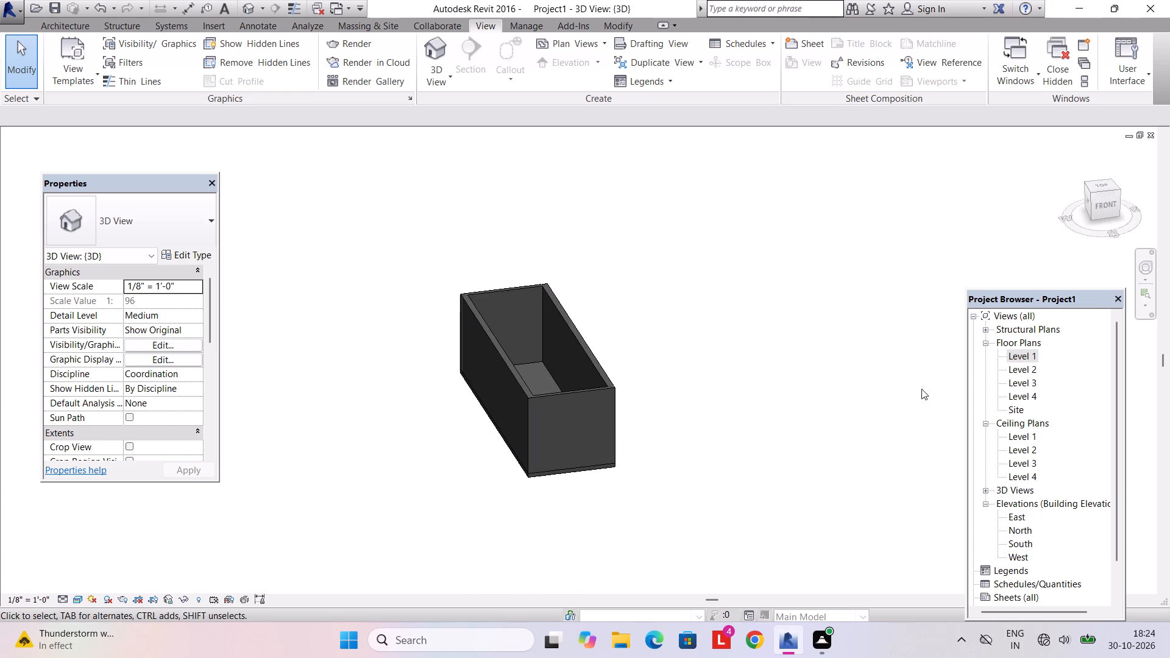
{"action": "middle_click_drag", "start_coordinate": [583, 431], "coordinate": [555, 431], "text": "shift"}
{"action": "scroll", "coordinate": [547, 422], "scroll_direction": "up", "scroll_amount": 2}
{"action": "left_click", "coordinate": [547, 394]}
{"action": "left_click", "coordinate": [547, 385]}
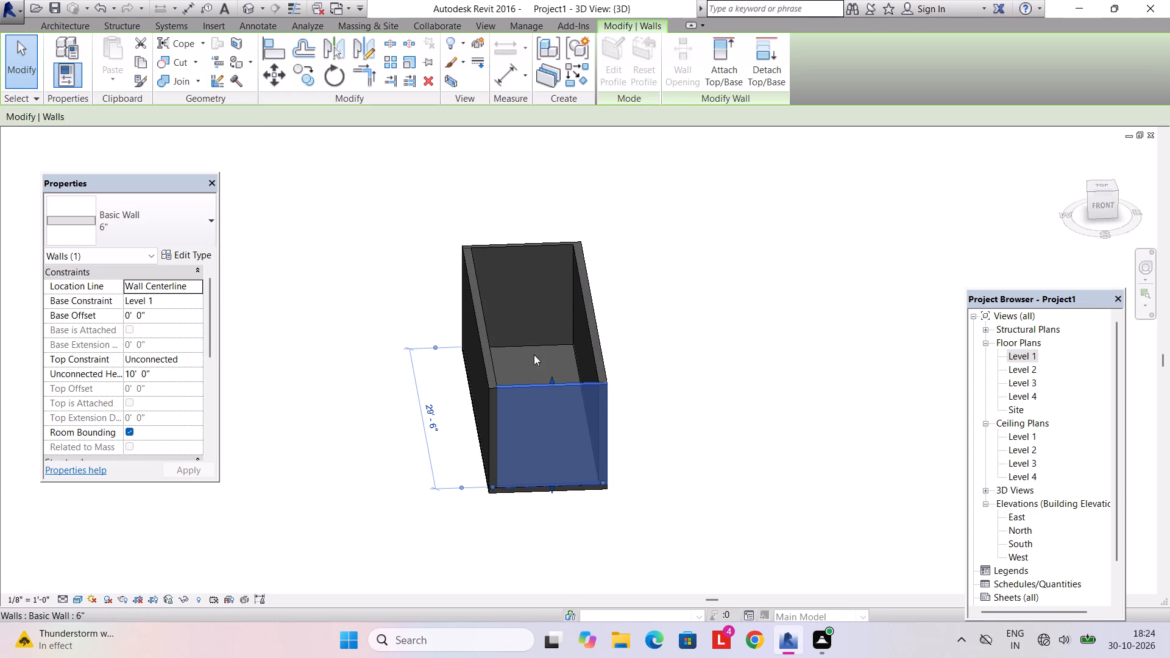
{"action": "left_click", "coordinate": [517, 246], "text": "ctrl"}
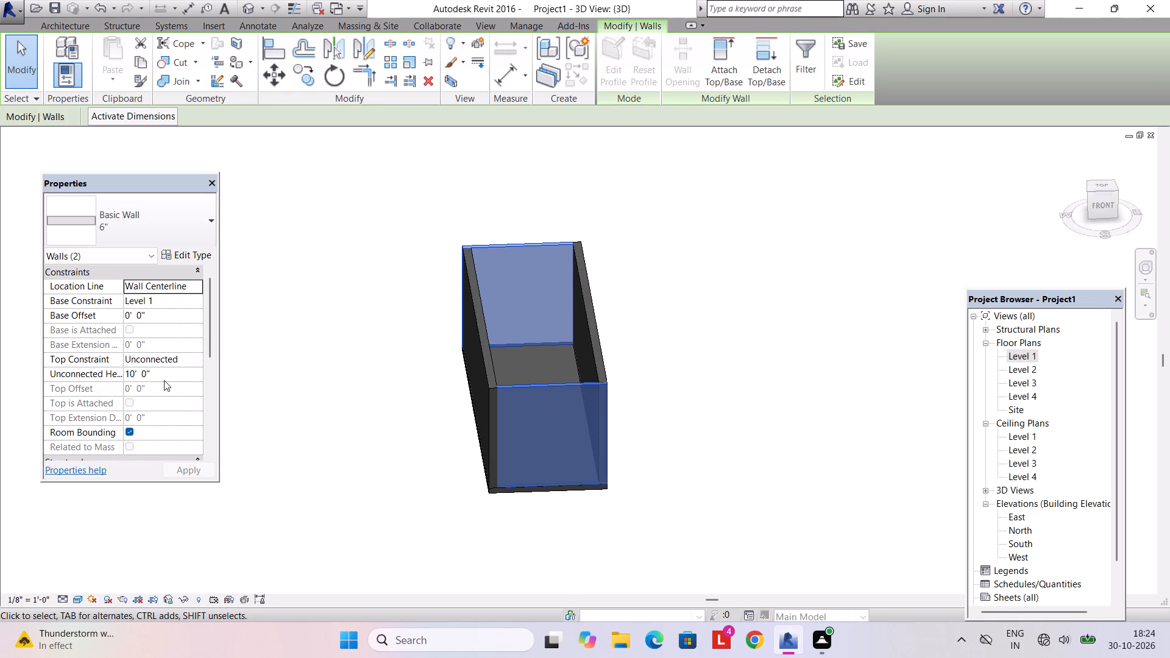
{"action": "left_click", "coordinate": [164, 380]}
{"action": "type", "text": "5'"}
{"action": "key", "text": "Return"}
{"action": "key", "text": "Return"}
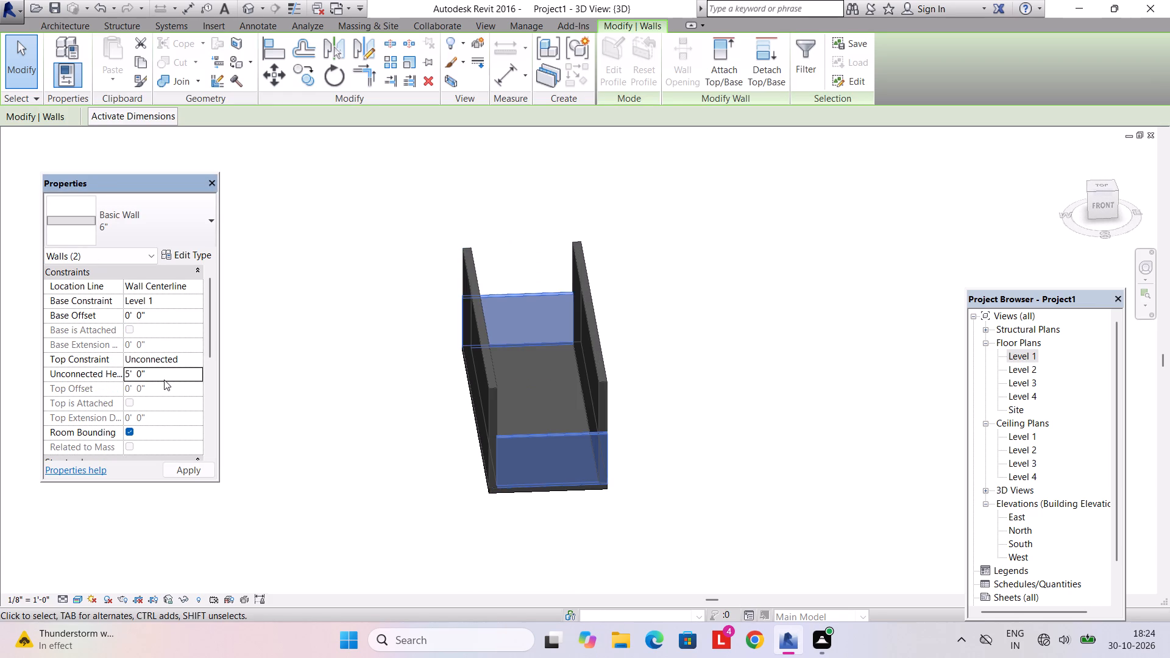
{"action": "key", "text": "Escape"}
{"action": "key", "text": "Escape"}
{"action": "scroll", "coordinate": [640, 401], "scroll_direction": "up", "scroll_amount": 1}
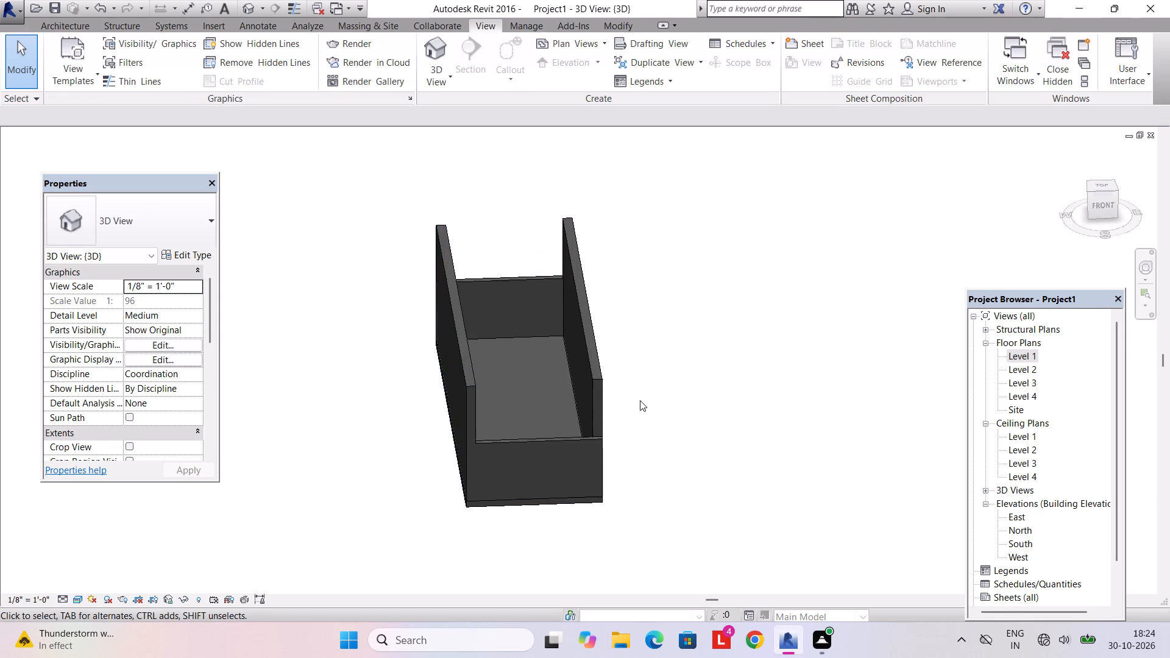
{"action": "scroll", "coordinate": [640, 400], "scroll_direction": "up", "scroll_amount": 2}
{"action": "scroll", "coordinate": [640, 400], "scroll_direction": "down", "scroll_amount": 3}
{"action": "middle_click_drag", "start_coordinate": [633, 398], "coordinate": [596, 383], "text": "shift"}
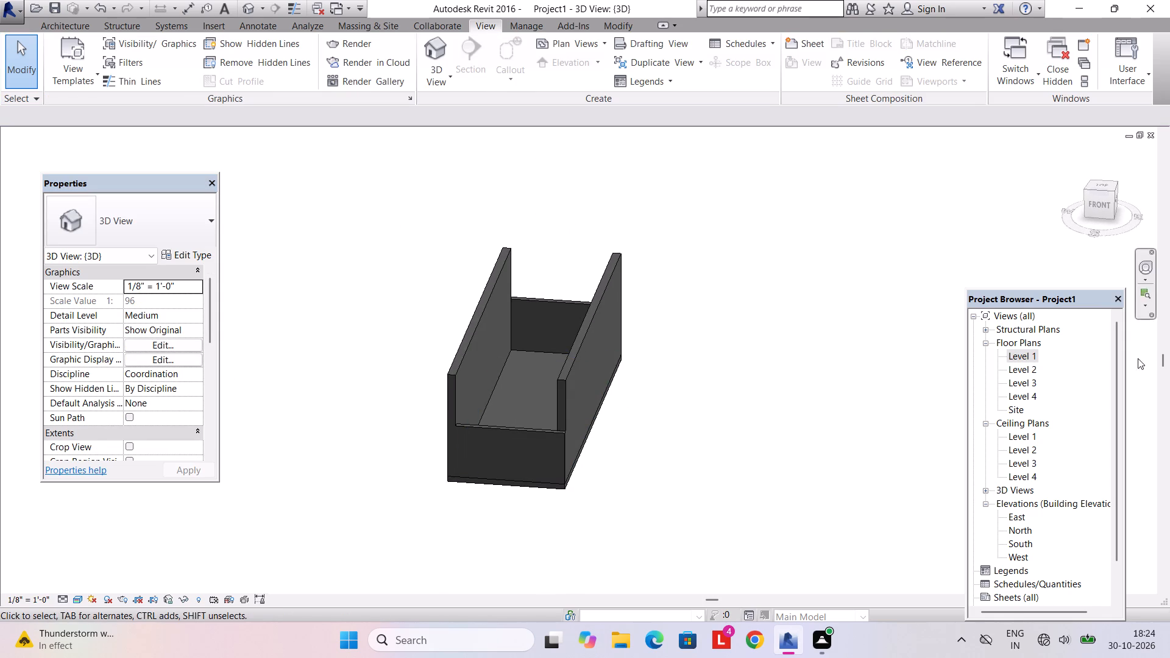
Open the Level 1 floor plan and examine the wall layout from end to end.
{"action": "double_click", "coordinate": [1029, 357]}
{"action": "scroll", "coordinate": [725, 369], "scroll_direction": "down", "scroll_amount": 4}
{"action": "scroll", "coordinate": [633, 388], "scroll_direction": "up", "scroll_amount": 6}
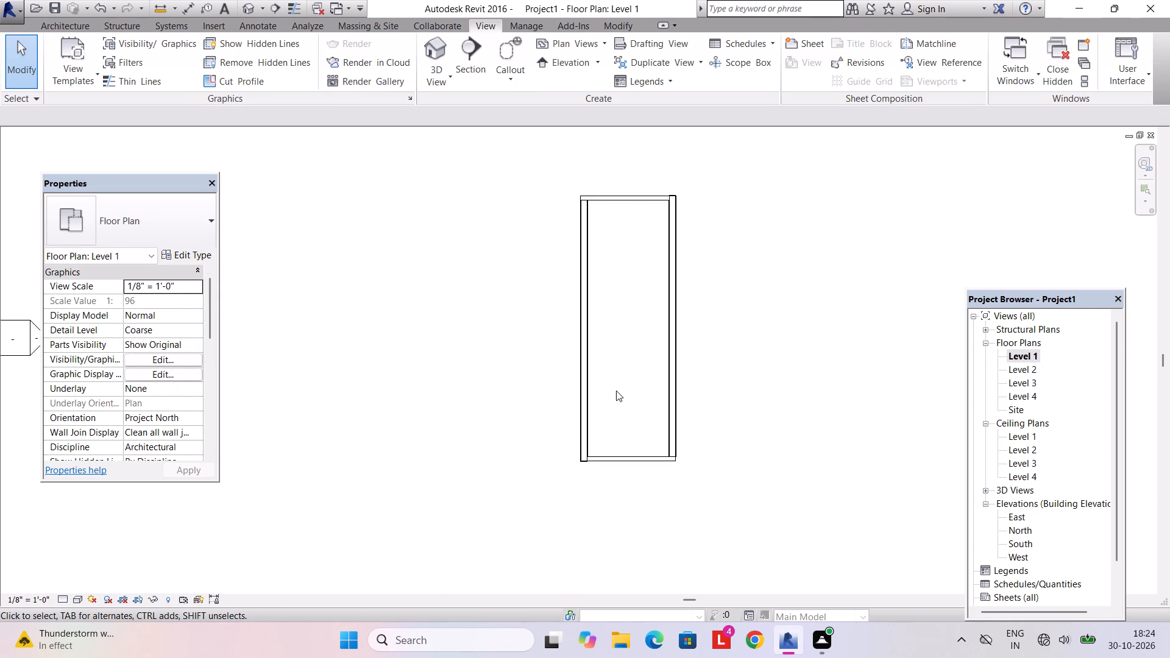
{"action": "scroll", "coordinate": [616, 391], "scroll_direction": "up", "scroll_amount": 2}
{"action": "scroll", "coordinate": [586, 395], "scroll_direction": "down", "scroll_amount": 3}
{"action": "scroll", "coordinate": [584, 319], "scroll_direction": "up", "scroll_amount": 2}
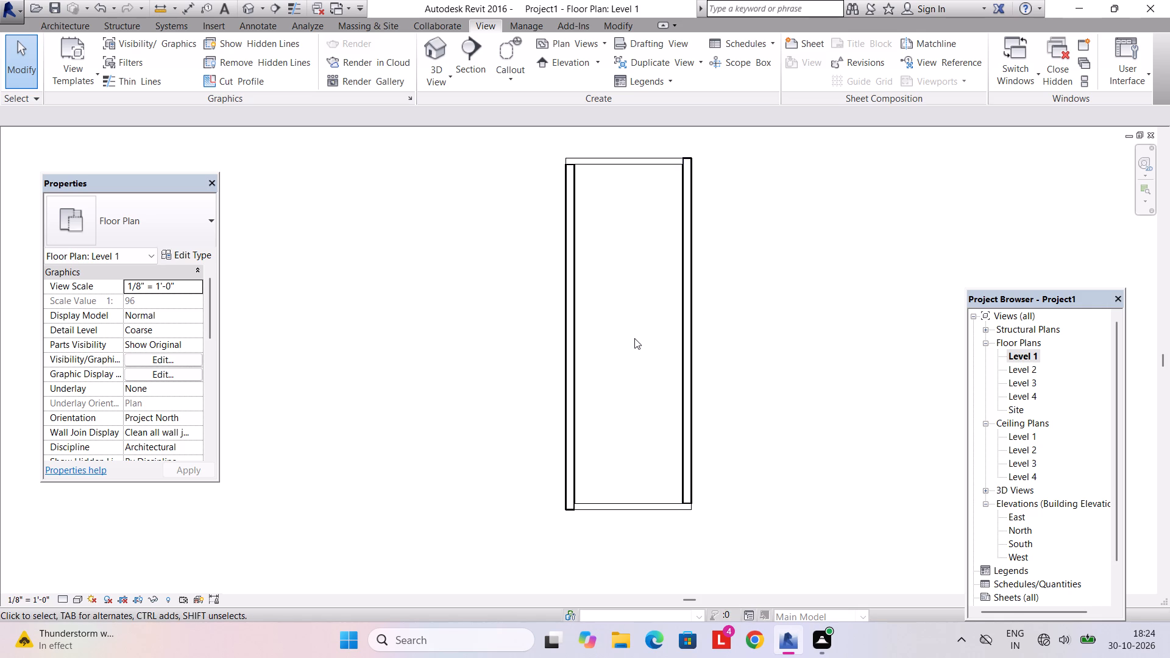
{"action": "scroll", "coordinate": [633, 342], "scroll_direction": "up", "scroll_amount": 4}
{"action": "scroll", "coordinate": [633, 342], "scroll_direction": "down", "scroll_amount": 5}
{"action": "middle_click_drag", "start_coordinate": [624, 372], "coordinate": [609, 438]}
{"action": "scroll", "coordinate": [561, 297], "scroll_direction": "up", "scroll_amount": 7}
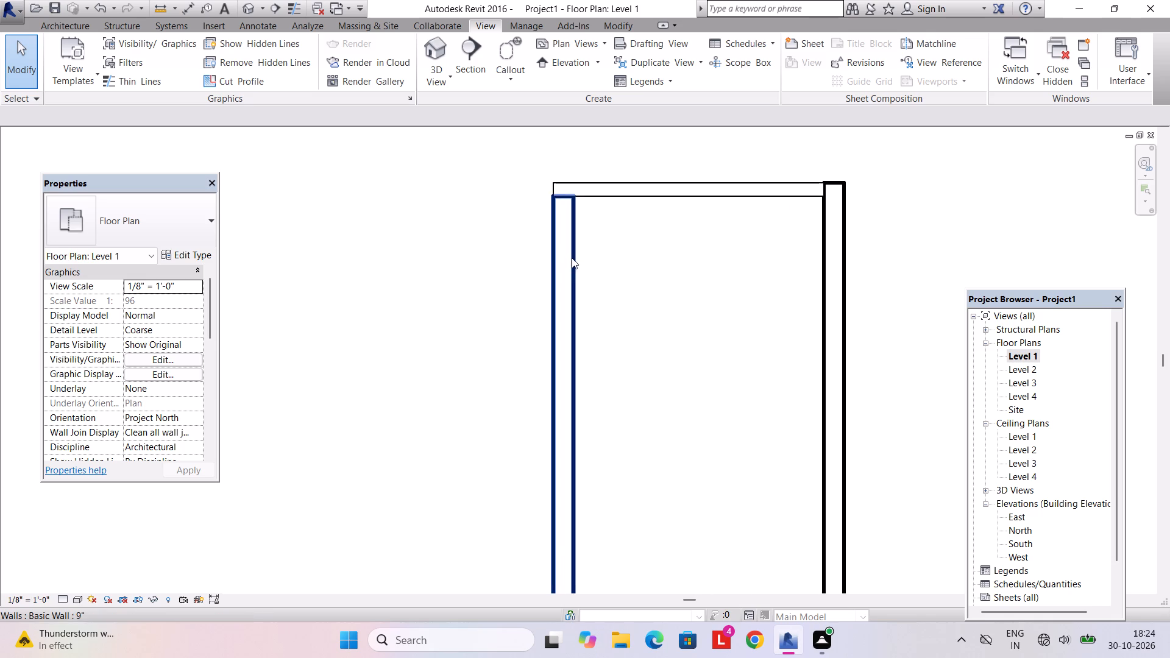
{"action": "scroll", "coordinate": [576, 239], "scroll_direction": "down", "scroll_amount": 8}
{"action": "middle_click_drag", "start_coordinate": [620, 324], "coordinate": [596, 256]}
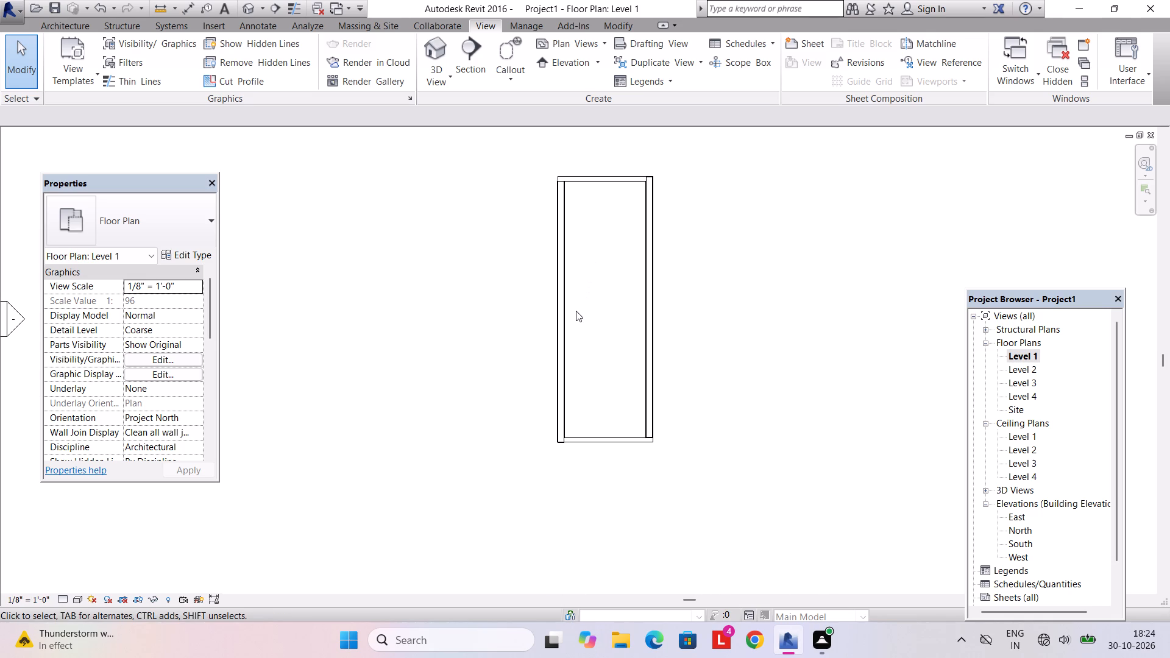
{"action": "scroll", "coordinate": [575, 312], "scroll_direction": "up", "scroll_amount": 2}
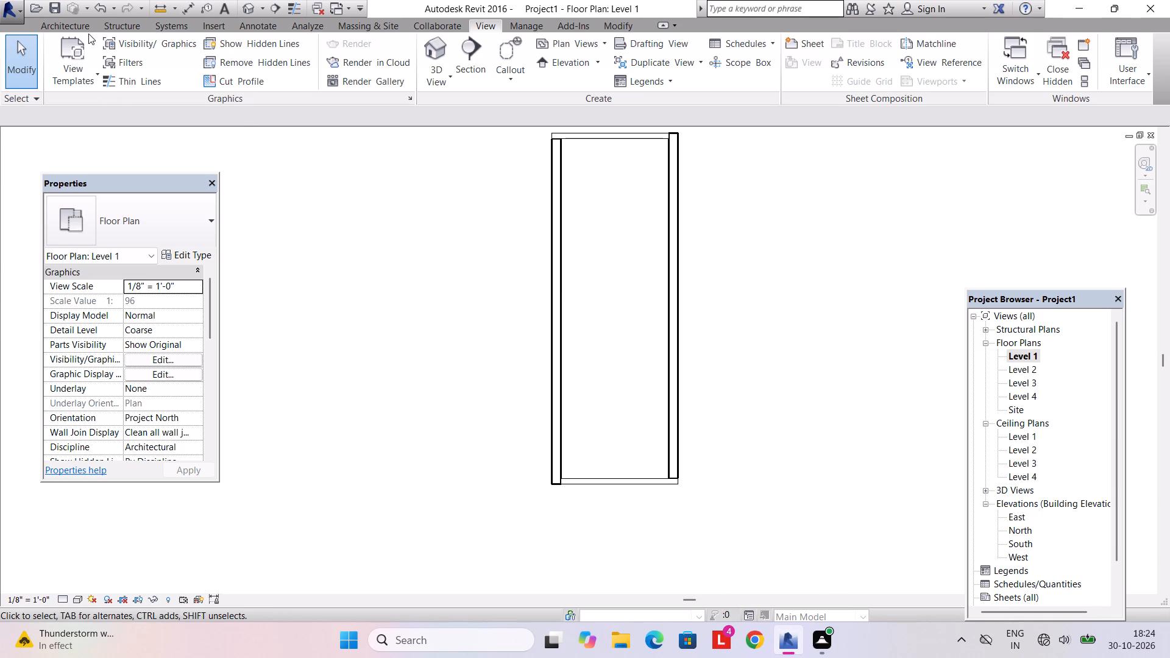
Start a wall on Level 1 using the Basic Wall 9" type.
{"action": "left_click", "coordinate": [73, 27]}
{"action": "left_click", "coordinate": [70, 46]}
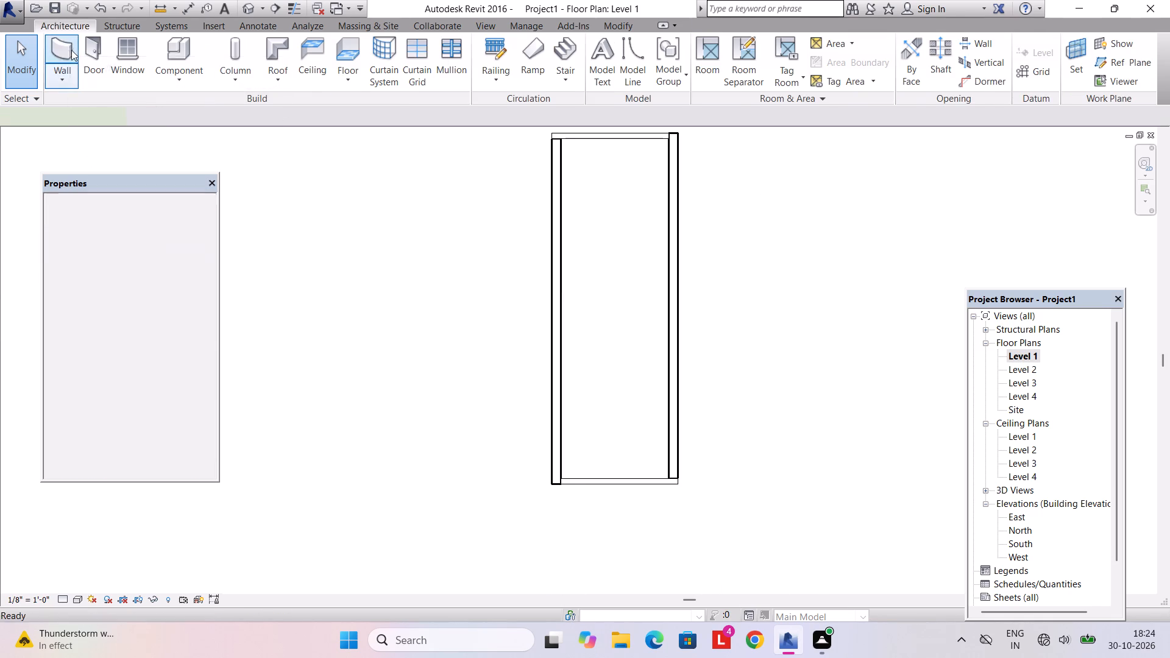
{"action": "left_click", "coordinate": [174, 225]}
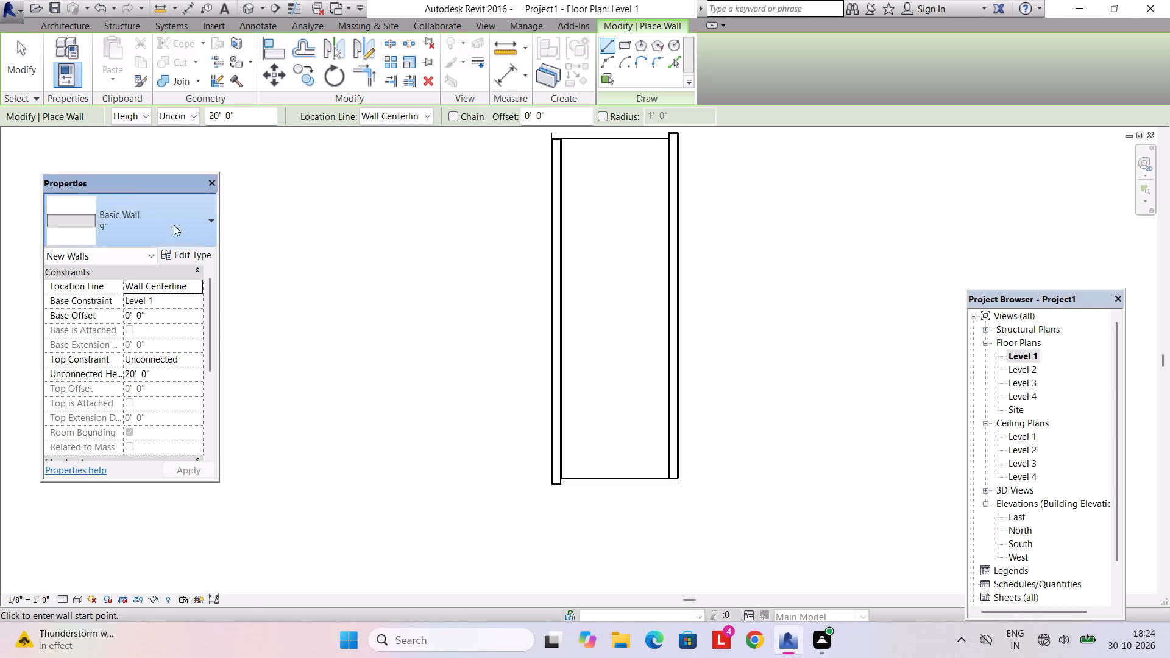
{"action": "left_click", "coordinate": [146, 306]}
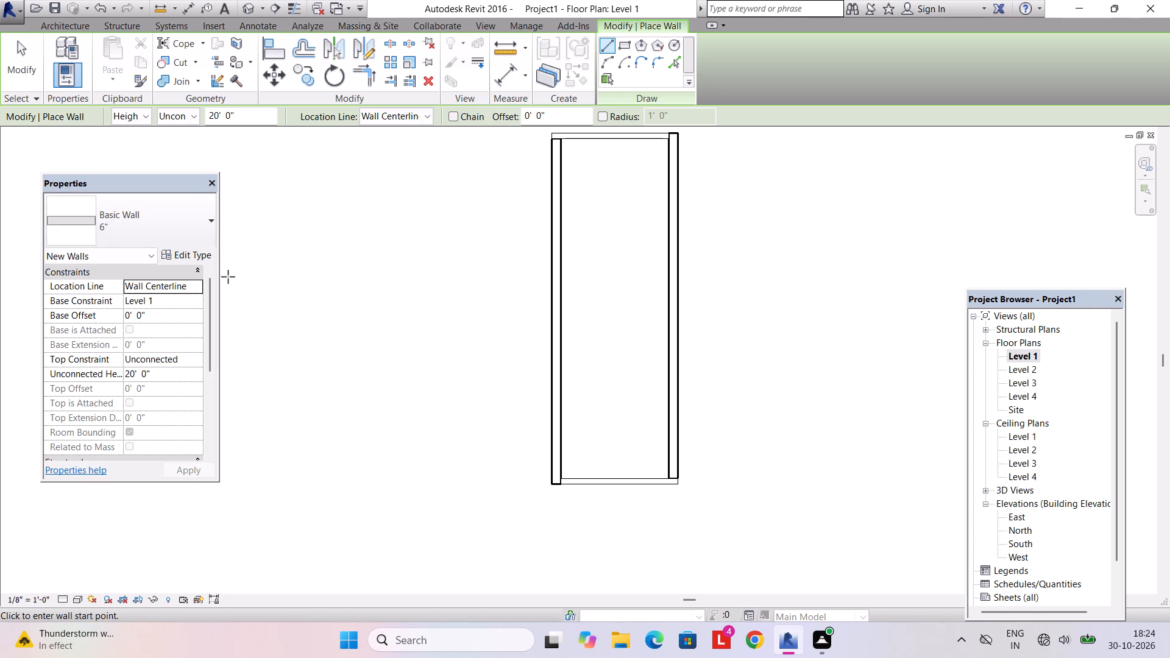
{"action": "left_click", "coordinate": [190, 241]}
{"action": "left_click", "coordinate": [166, 327]}
{"action": "scroll", "coordinate": [536, 472], "scroll_direction": "up", "scroll_amount": 2}
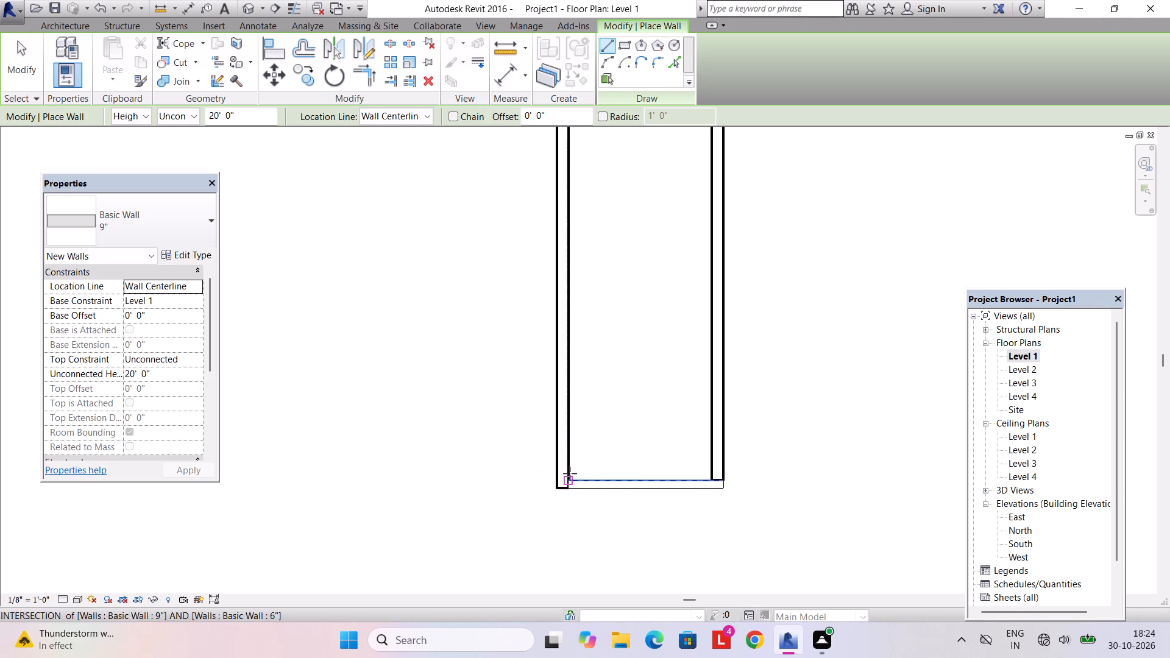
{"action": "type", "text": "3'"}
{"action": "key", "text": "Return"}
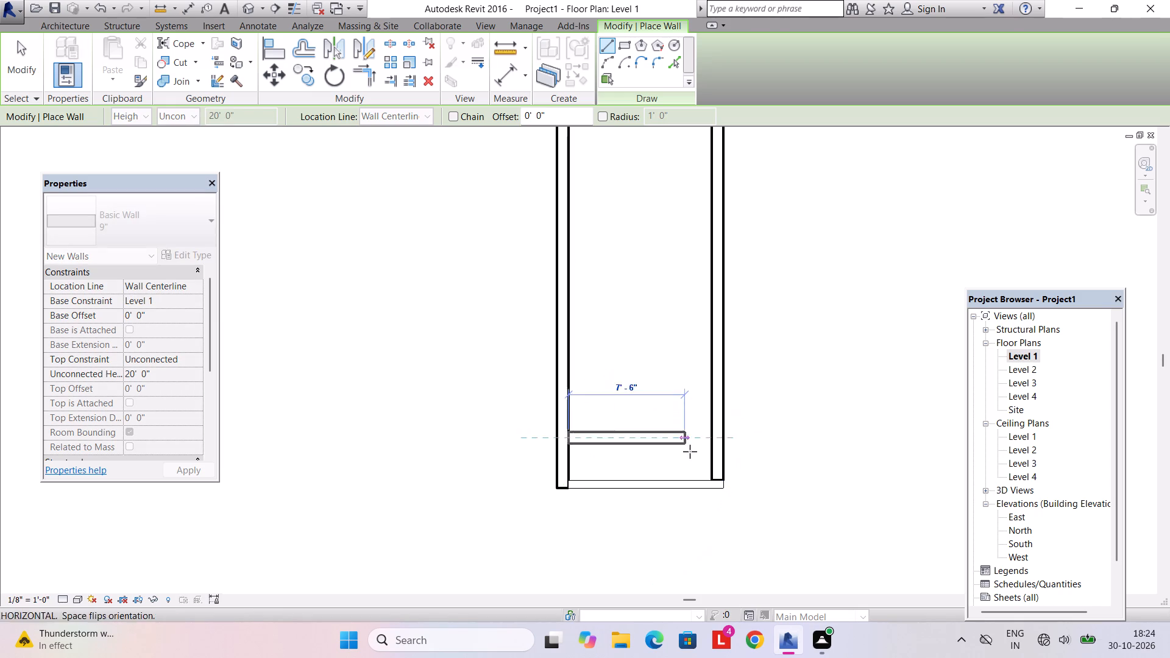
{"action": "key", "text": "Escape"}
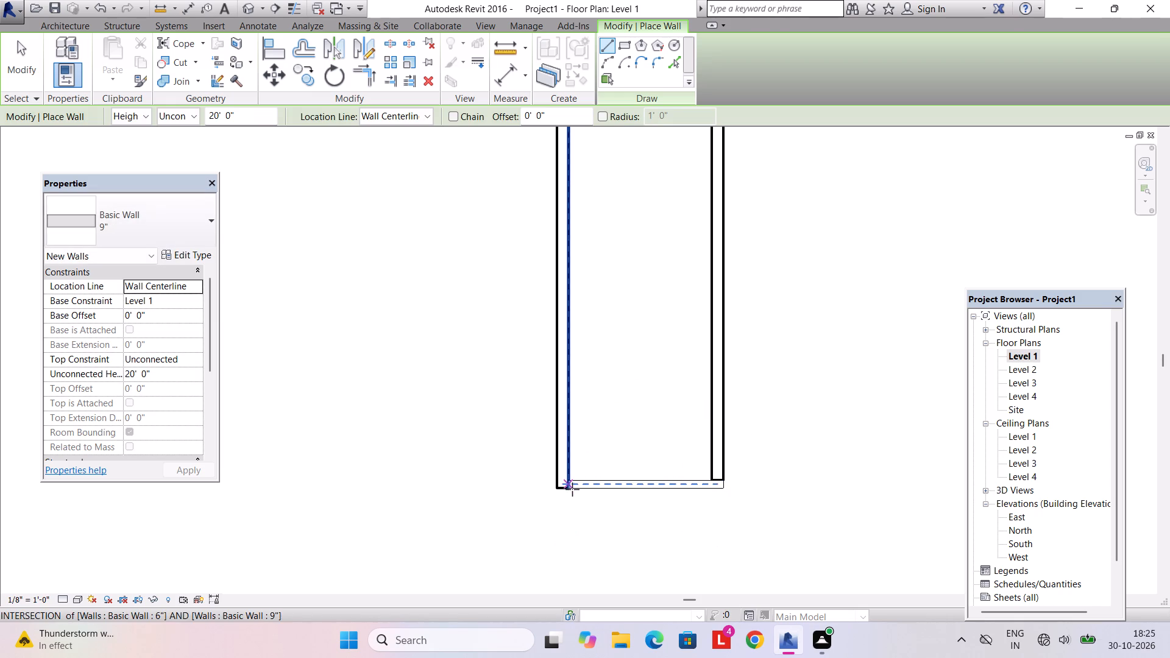
Draw a horizontal 9" cross wall between the two long walls, 4' north of the south end wall's centerline.
{"action": "type", "text": "4'"}
{"action": "key", "text": "Return"}
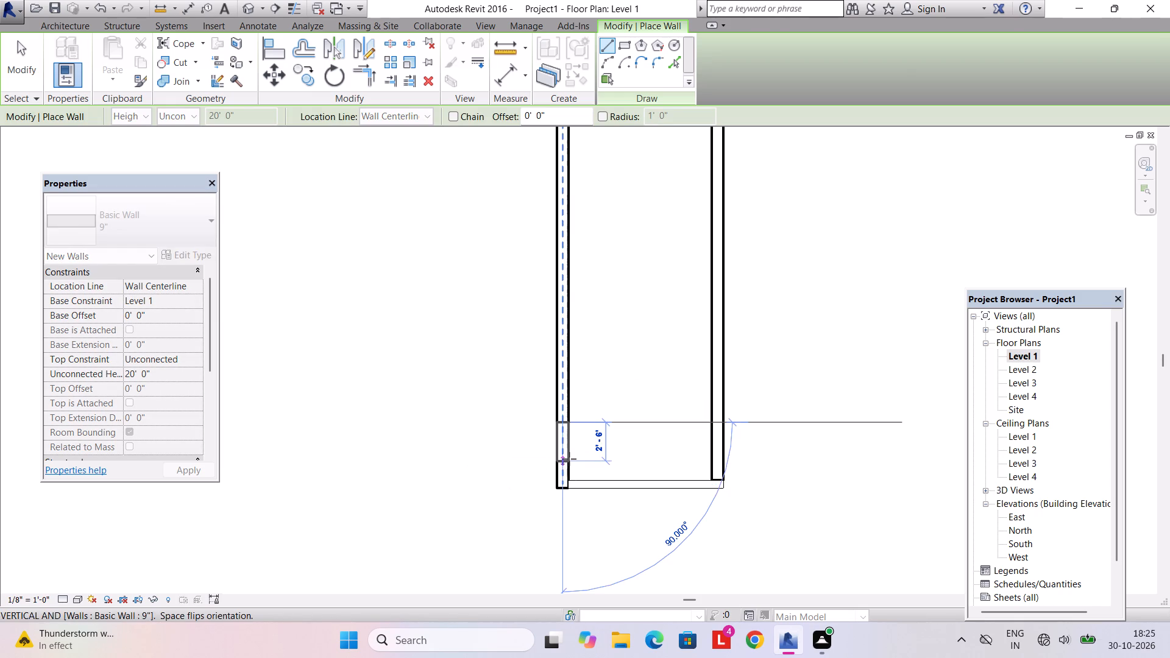
{"action": "left_click", "coordinate": [708, 419]}
{"action": "key", "text": "Escape"}
Draw a second horizontal 9" cross wall between the long walls, 12' north of the first cross wall.
{"action": "middle_click_drag", "start_coordinate": [616, 364], "coordinate": [611, 442]}
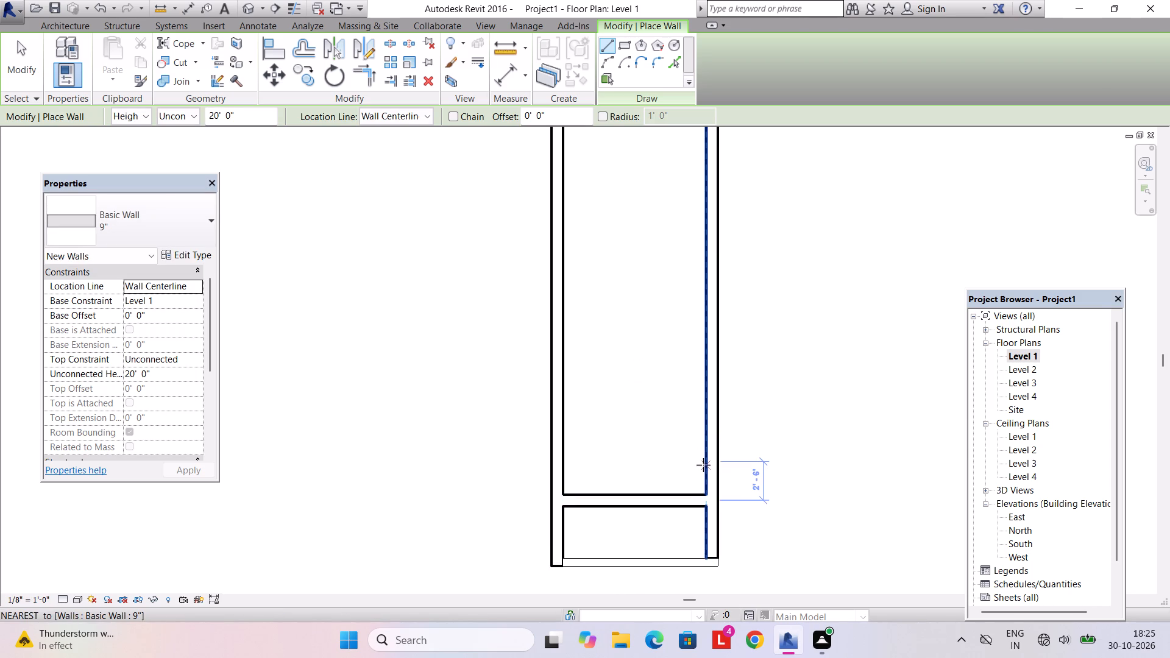
{"action": "type", "text": "12'"}
{"action": "key", "text": "Return"}
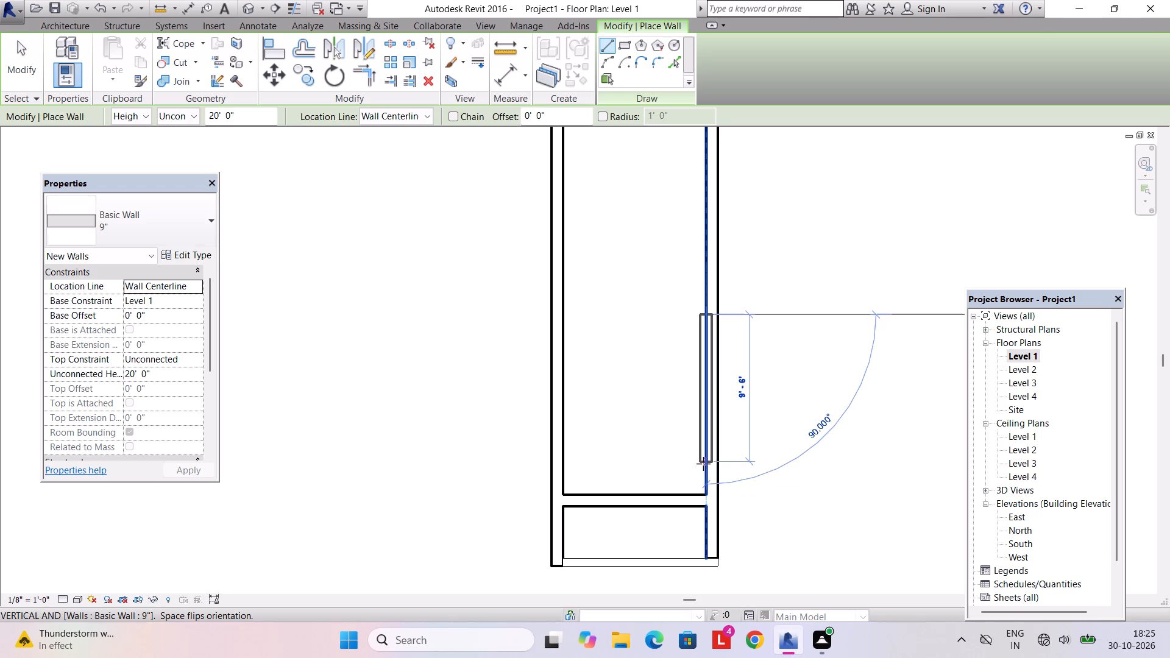
{"action": "left_click", "coordinate": [566, 310]}
{"action": "scroll", "coordinate": [578, 291], "scroll_direction": "down", "scroll_amount": 4}
{"action": "middle_click_drag", "start_coordinate": [586, 285], "coordinate": [586, 358]}
{"action": "scroll", "coordinate": [594, 361], "scroll_direction": "up", "scroll_amount": 4}
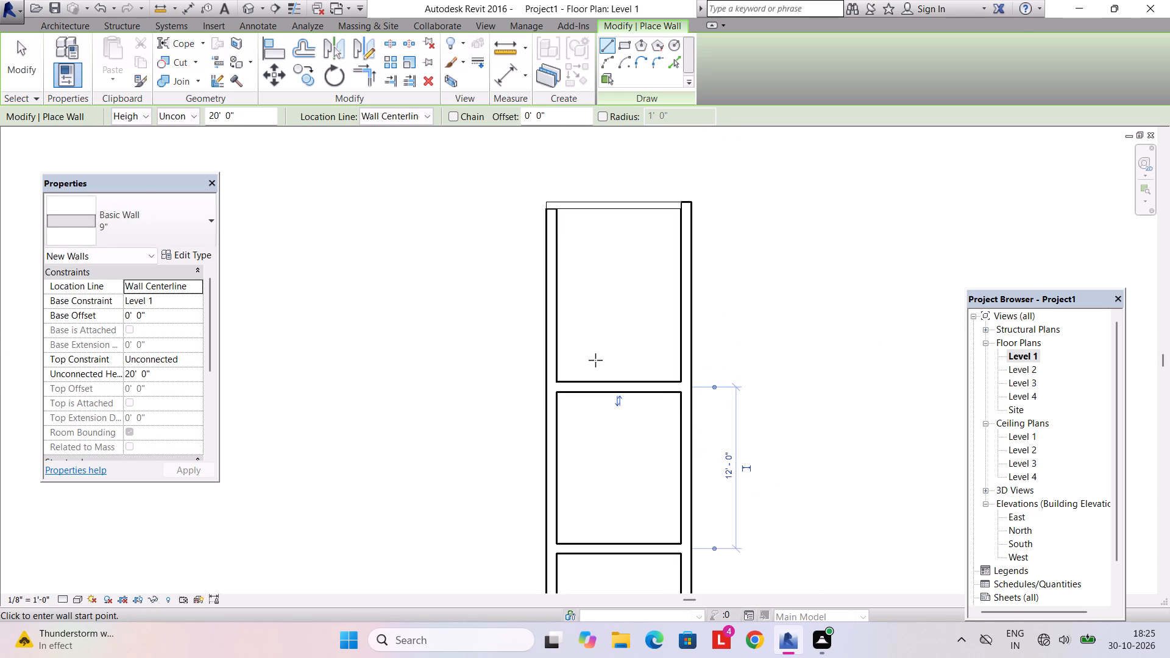
{"action": "scroll", "coordinate": [595, 360], "scroll_direction": "up", "scroll_amount": 2}
{"action": "scroll", "coordinate": [643, 300], "scroll_direction": "down", "scroll_amount": 1}
{"action": "middle_click_drag", "start_coordinate": [641, 346], "coordinate": [635, 387]}
{"action": "scroll", "coordinate": [634, 385], "scroll_direction": "up", "scroll_amount": 1}
{"action": "middle_click_drag", "start_coordinate": [631, 378], "coordinate": [623, 410]}
{"action": "key", "text": "Escape"}
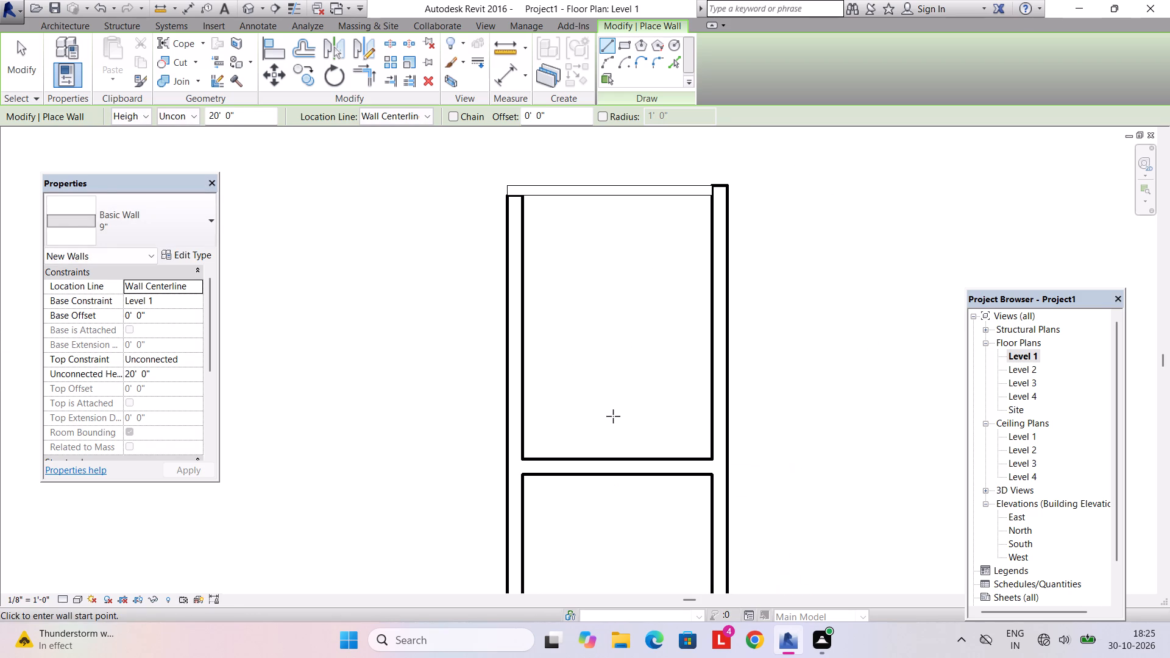
Start a component stair on Level 1 and open the type properties of the 7" max riser 11" tread assembled stair.
{"action": "left_click", "coordinate": [77, 23]}
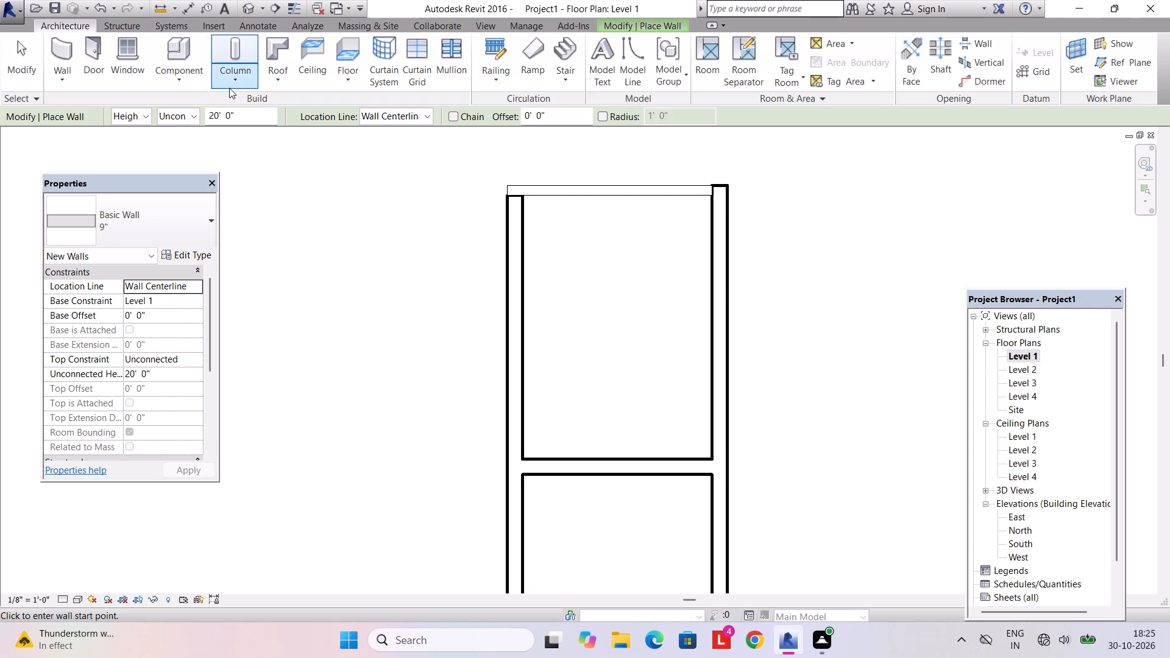
{"action": "left_click", "coordinate": [555, 49]}
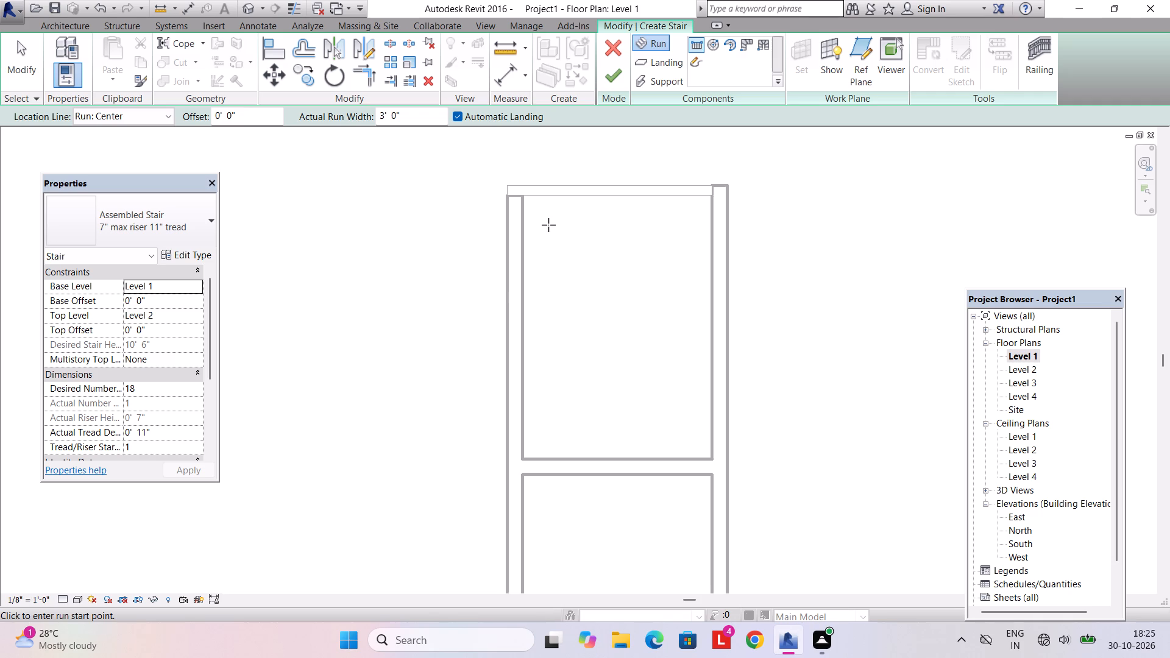
{"action": "left_click", "coordinate": [204, 255]}
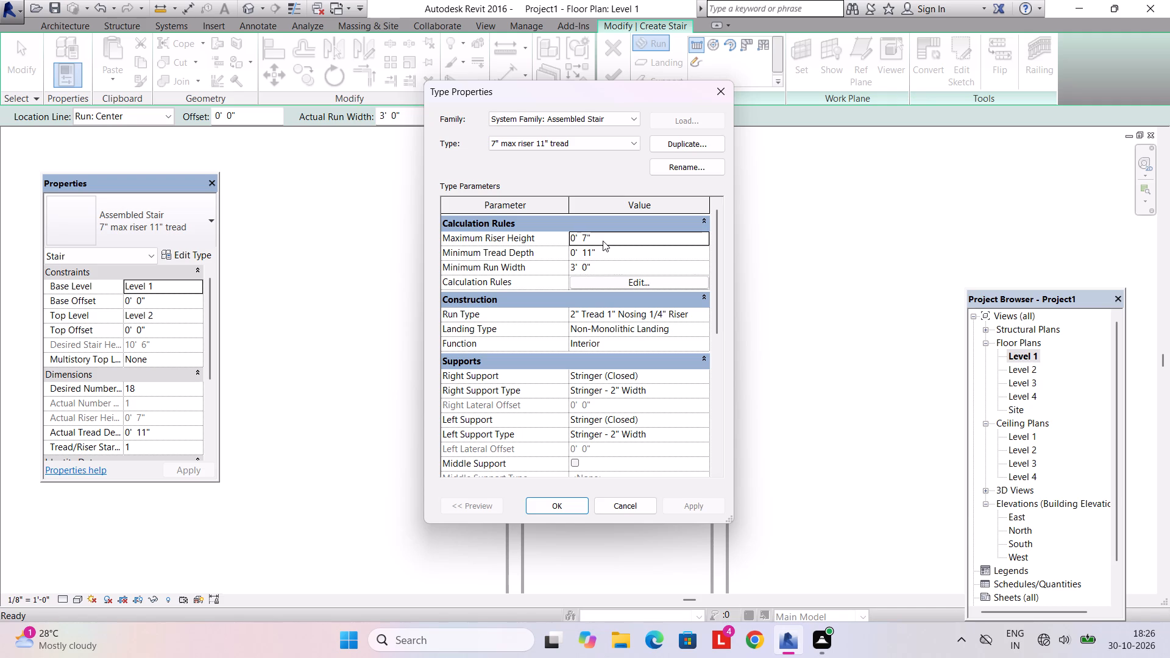
{"action": "key", "text": "Escape"}
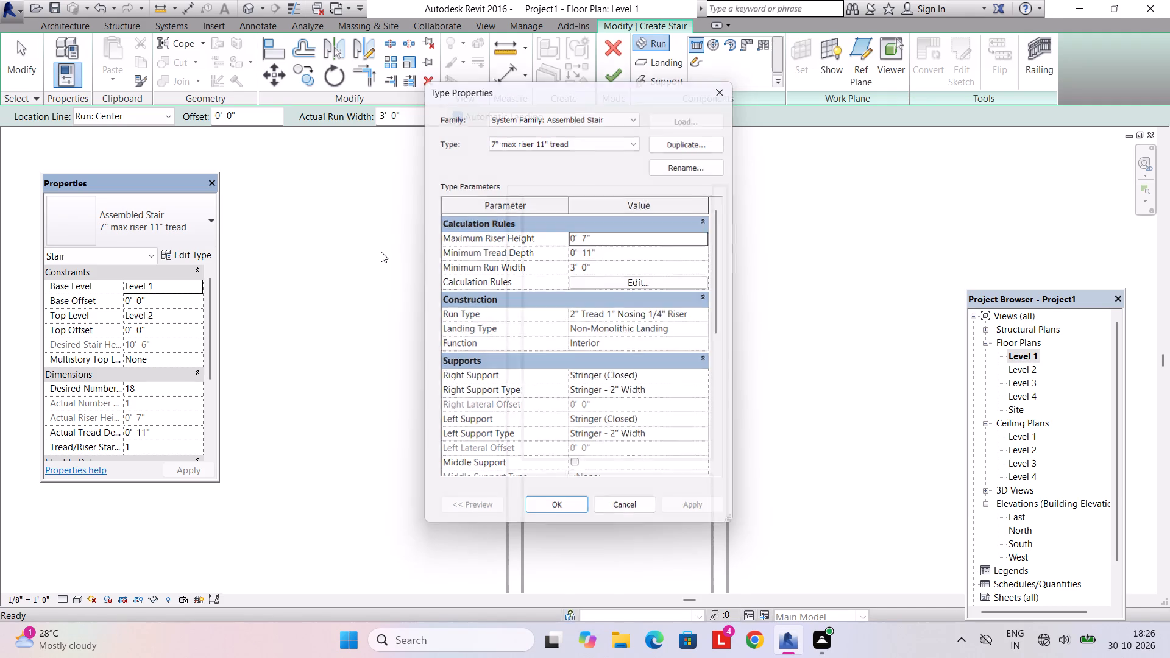
{"action": "left_click", "coordinate": [178, 259]}
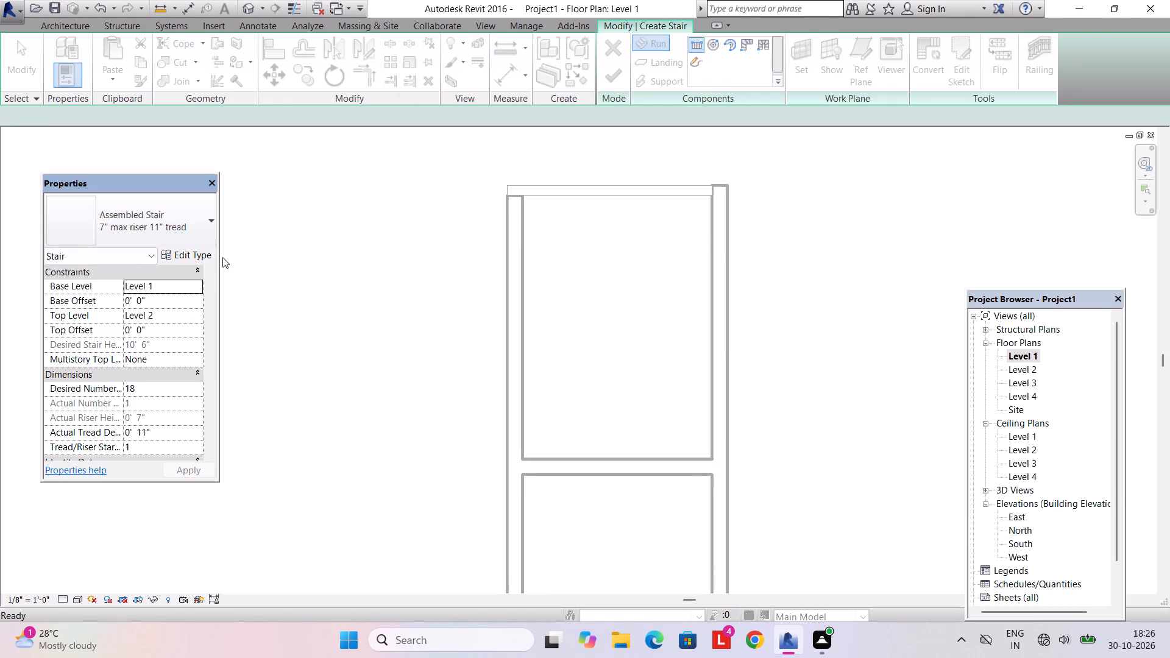
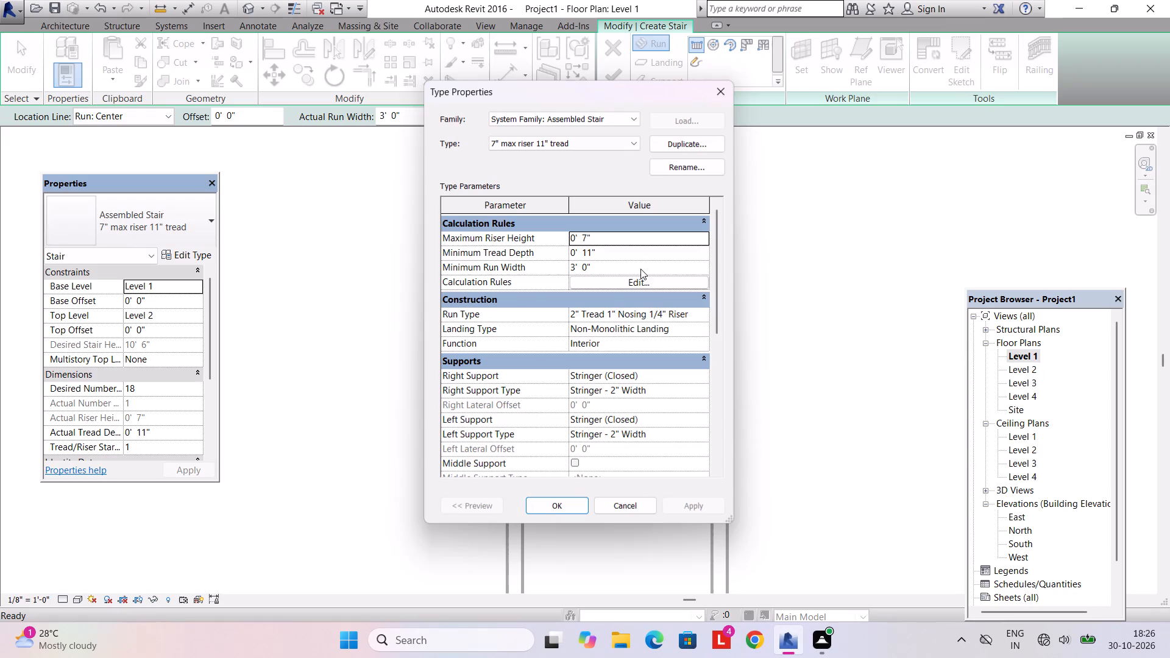
Set the stair type's minimum tread depth to 10" and its maximum riser height to 8".
{"action": "left_click", "coordinate": [634, 255]}
{"action": "type", "text": "10\""}
{"action": "key", "text": "Return"}
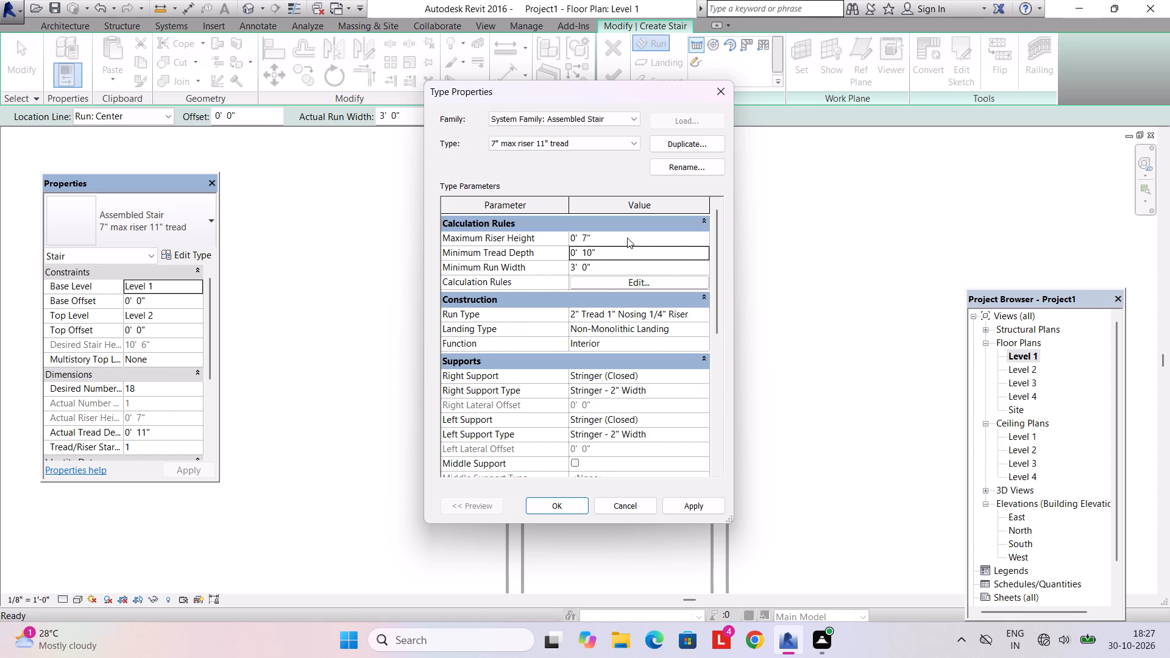
{"action": "left_click", "coordinate": [626, 237]}
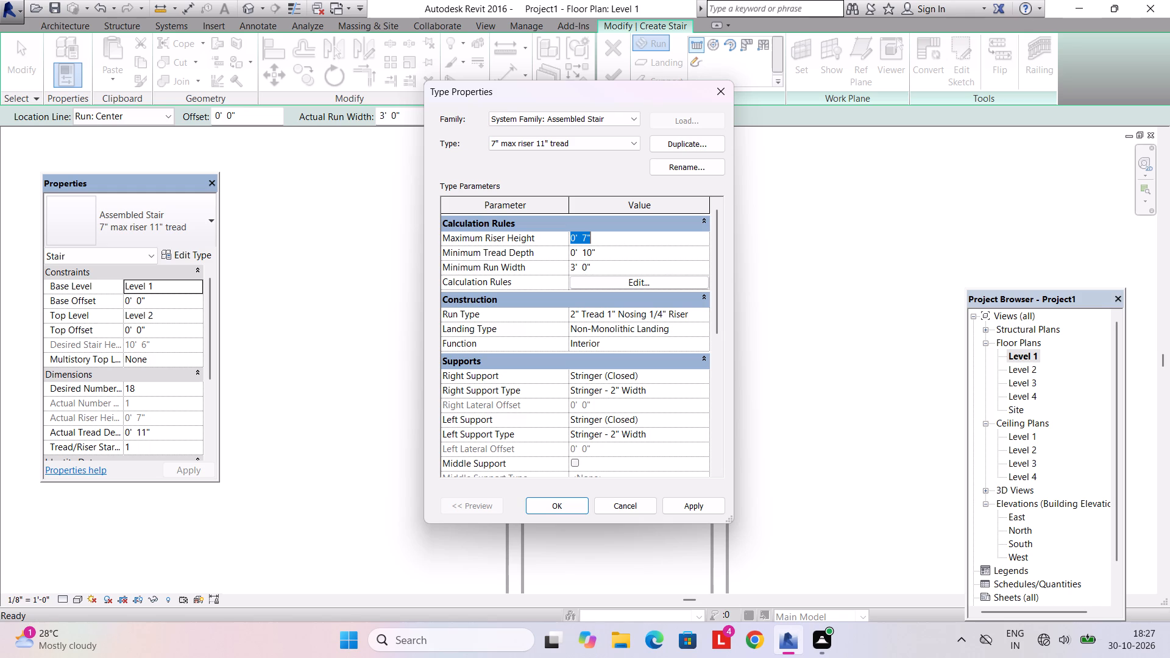
{"action": "type", "text": "8\""}
{"action": "key", "text": "Return"}
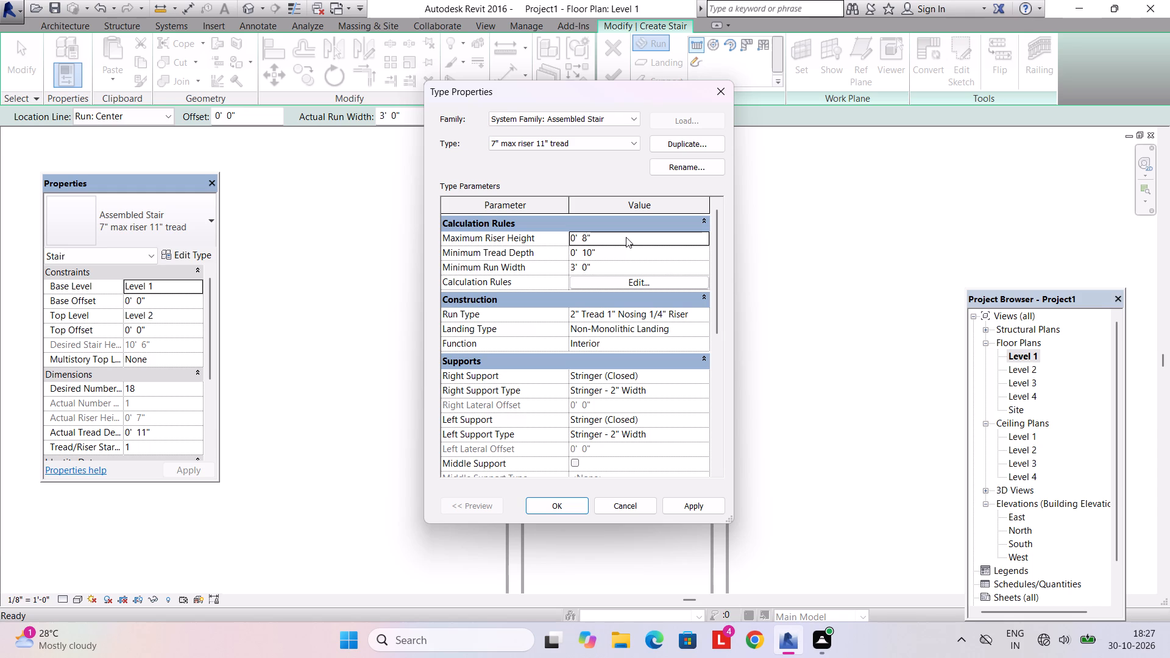
{"action": "left_click", "coordinate": [558, 508]}
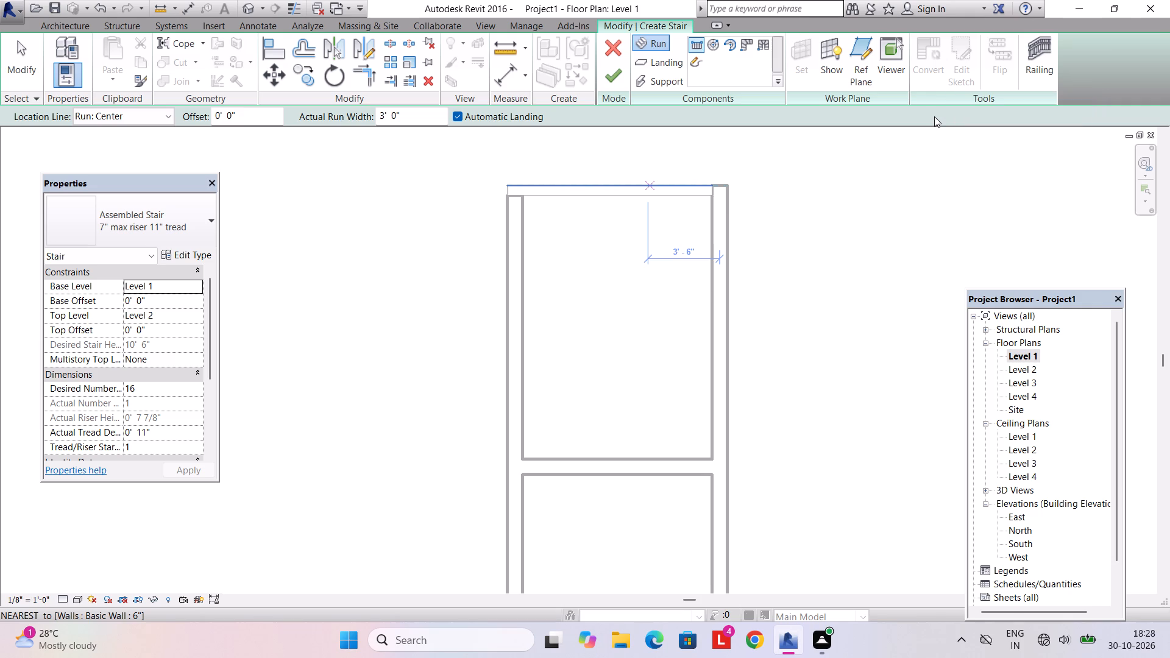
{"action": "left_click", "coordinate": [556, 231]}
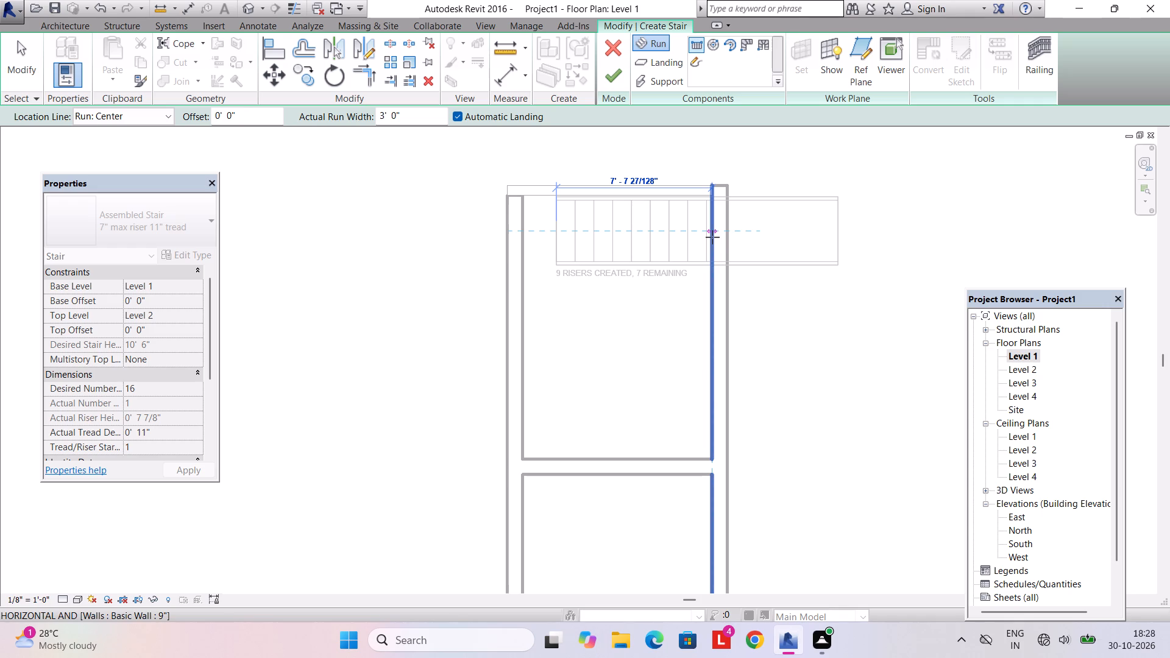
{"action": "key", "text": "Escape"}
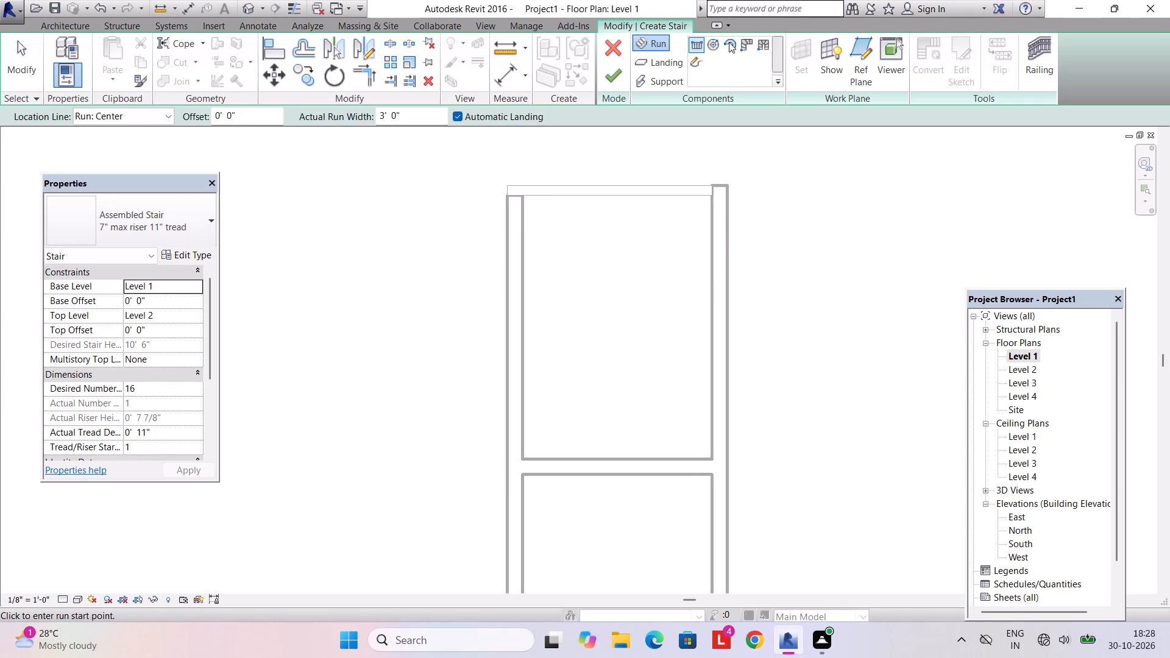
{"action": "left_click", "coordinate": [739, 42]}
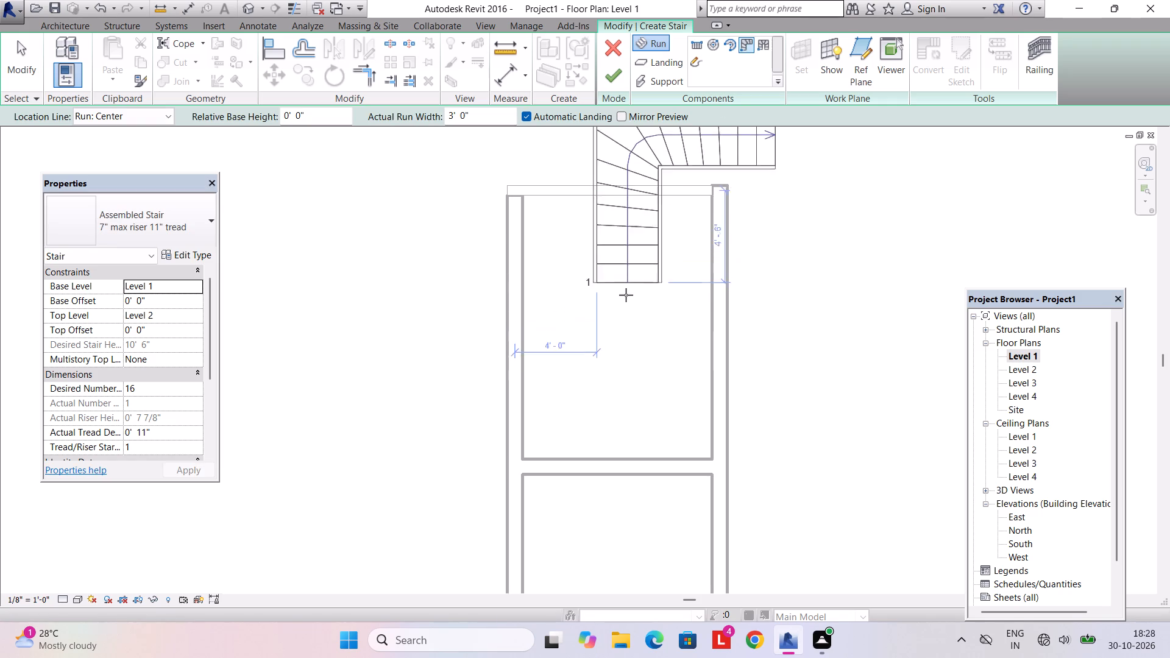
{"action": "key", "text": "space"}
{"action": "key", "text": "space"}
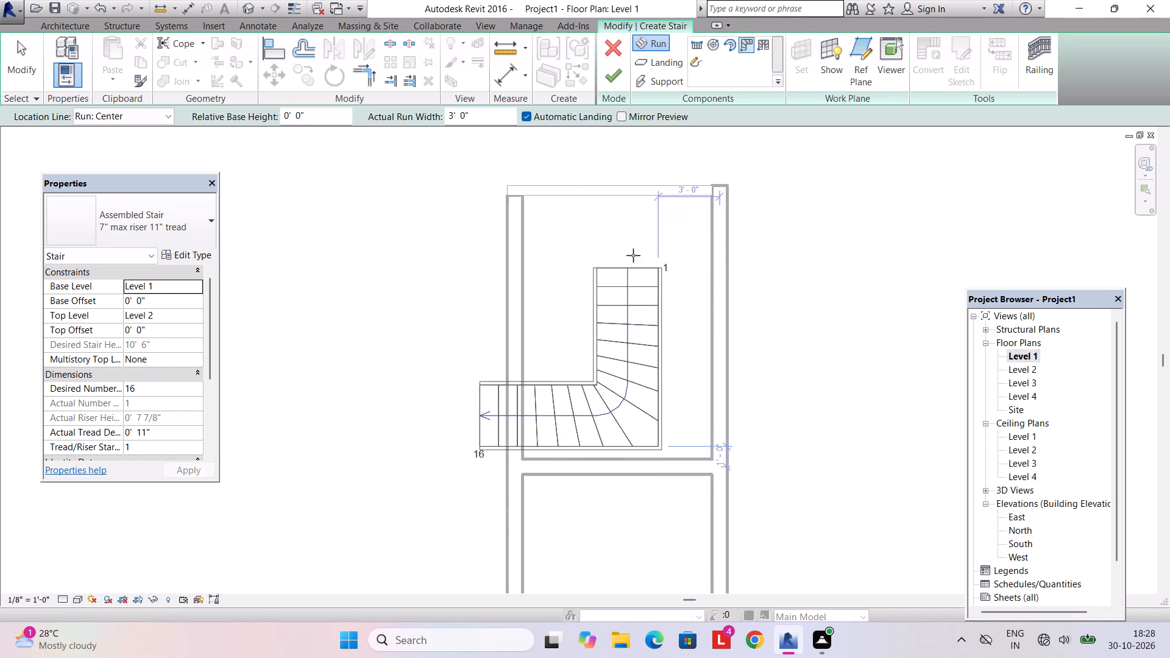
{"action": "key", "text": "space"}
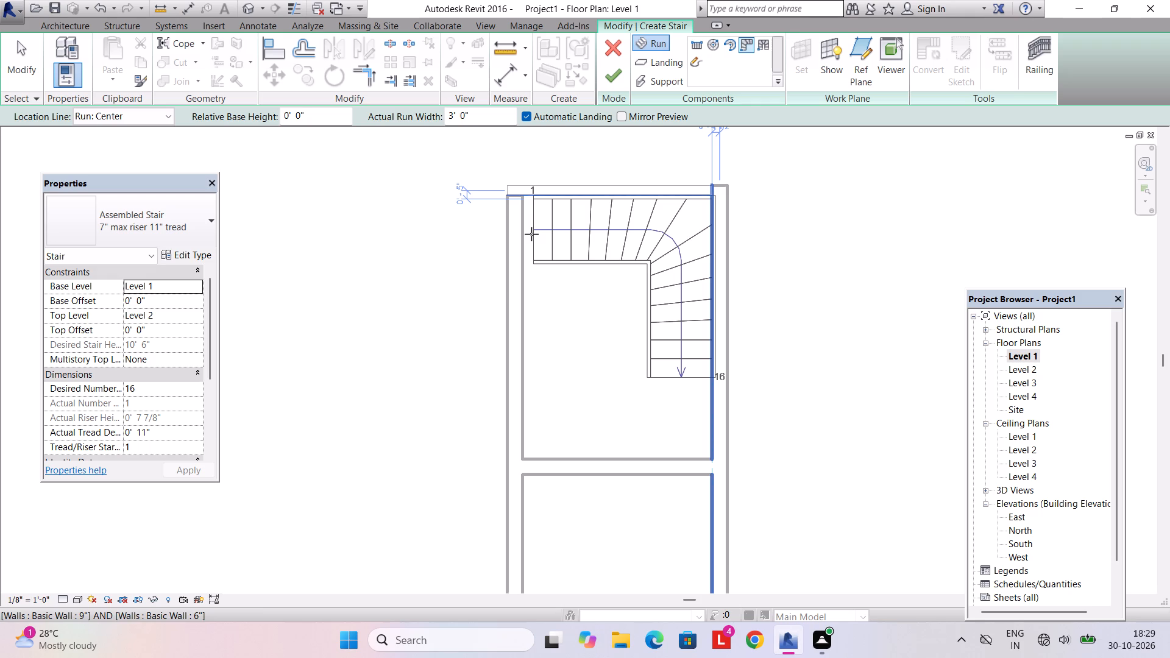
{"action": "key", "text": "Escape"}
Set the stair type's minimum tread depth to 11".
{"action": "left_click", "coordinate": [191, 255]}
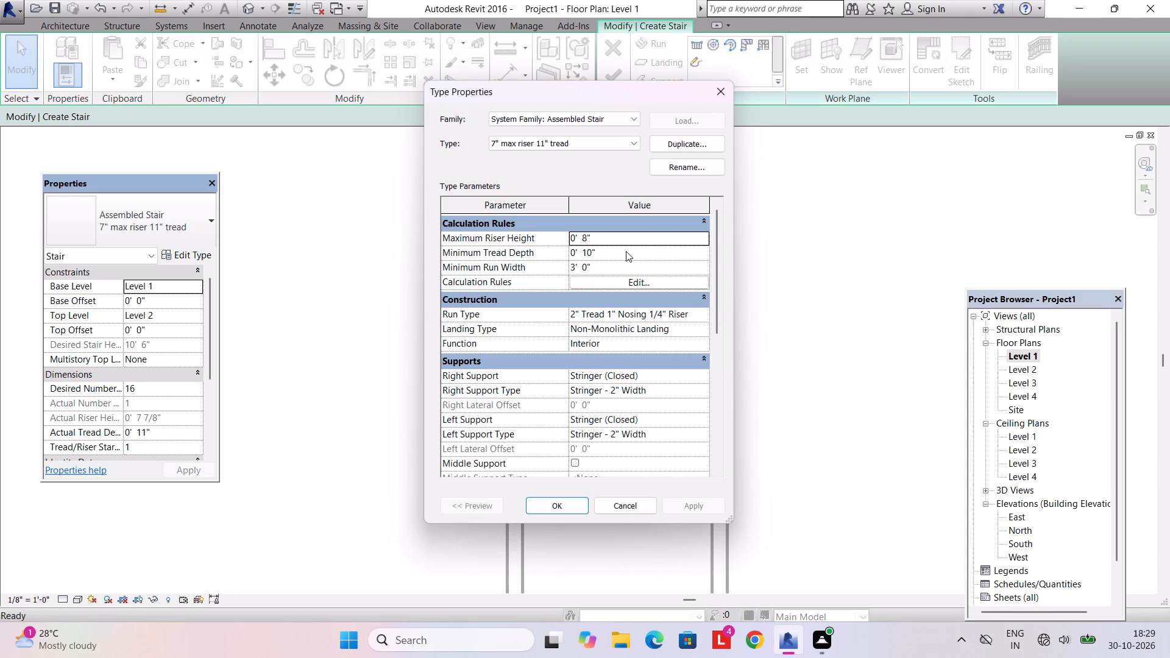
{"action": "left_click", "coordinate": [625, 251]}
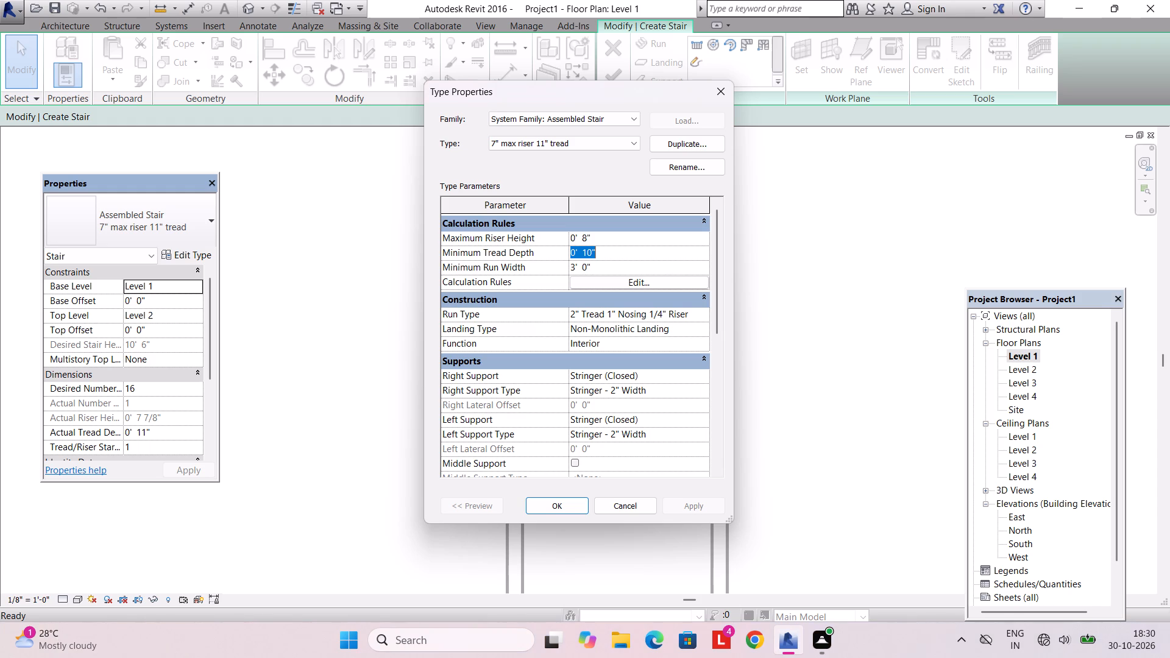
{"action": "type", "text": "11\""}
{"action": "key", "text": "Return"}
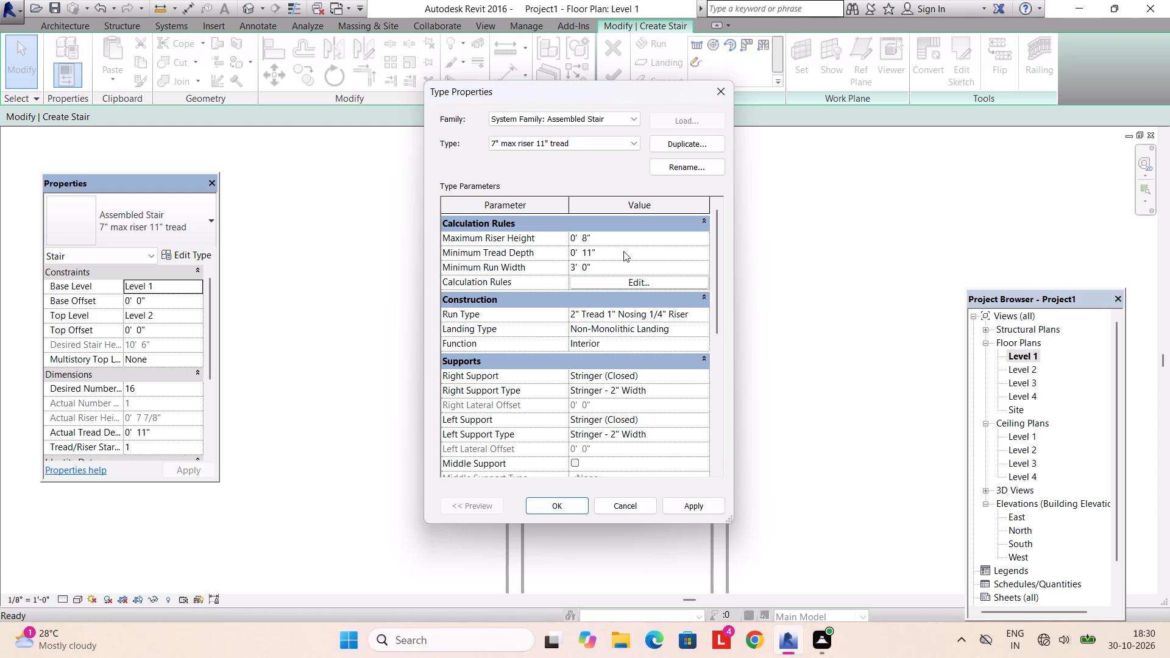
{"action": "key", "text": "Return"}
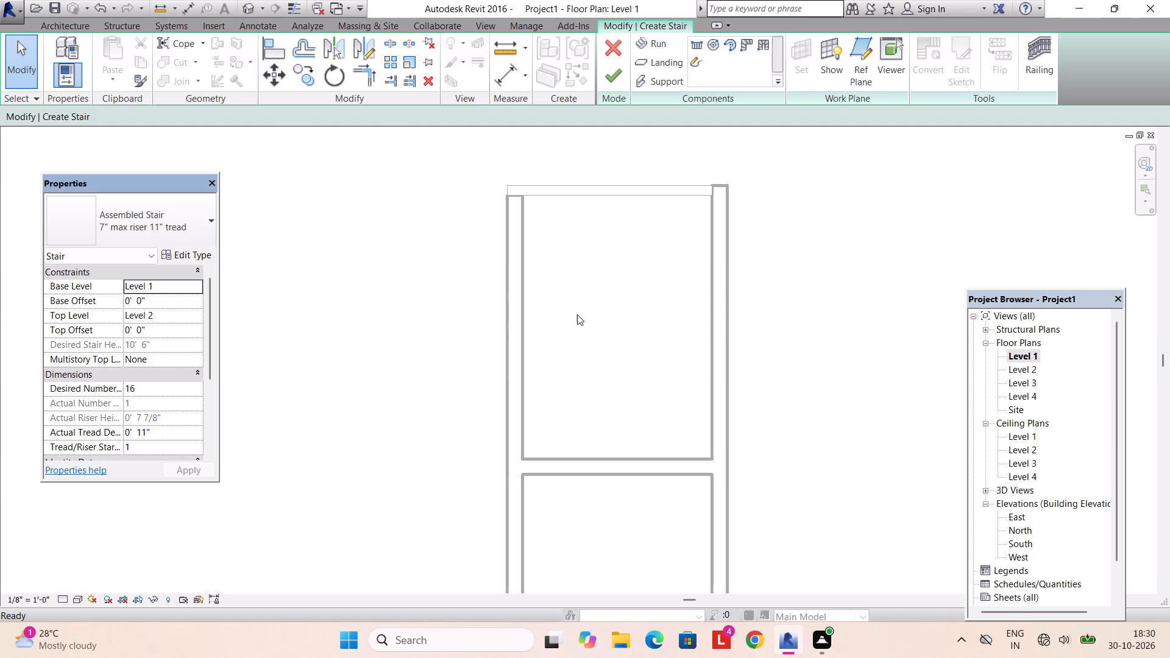
Set the stair type's minimum tread depth to 10".
{"action": "left_click", "coordinate": [182, 257]}
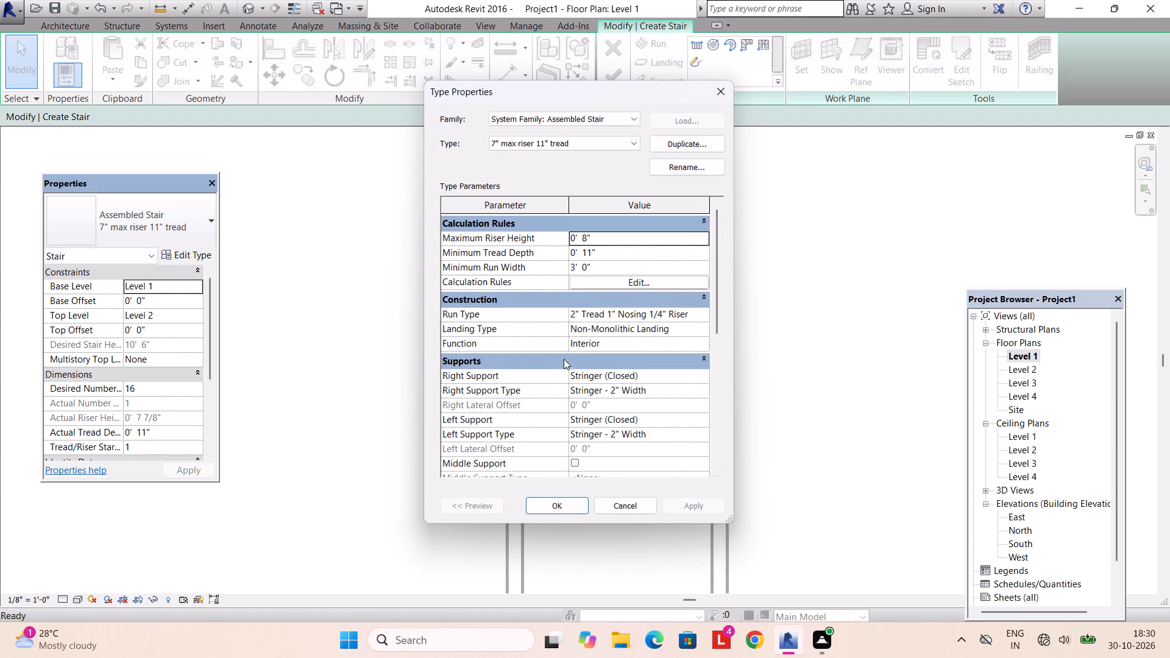
{"action": "left_click", "coordinate": [626, 251]}
{"action": "type", "text": "10\""}
{"action": "key", "text": "Return"}
{"action": "key", "text": "Return"}
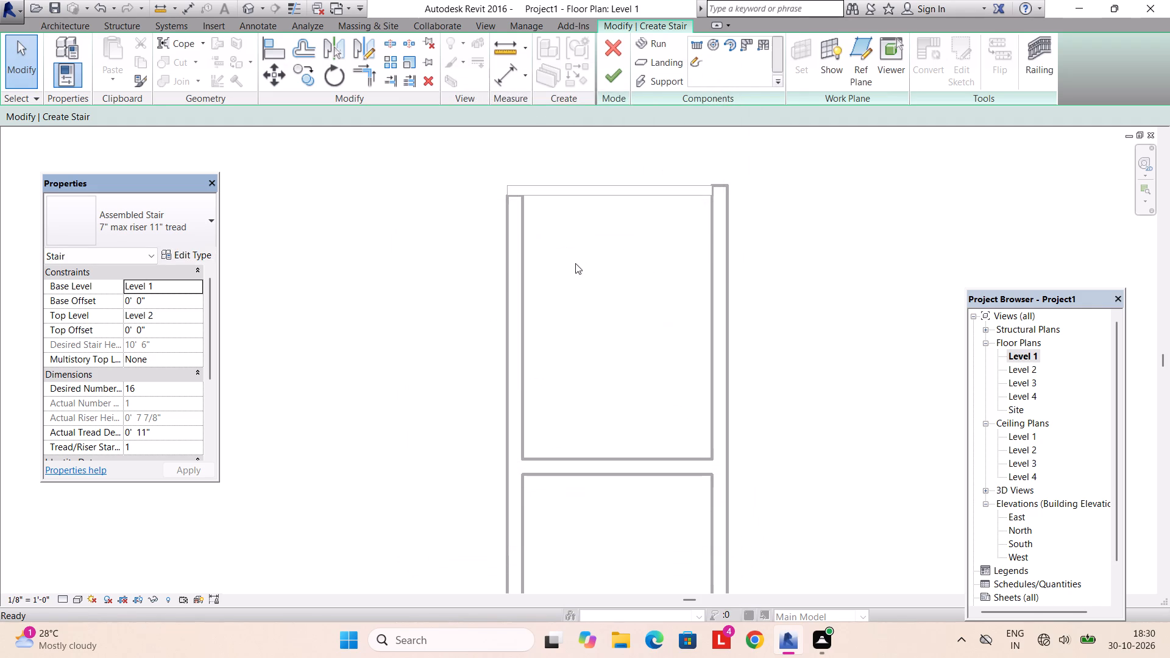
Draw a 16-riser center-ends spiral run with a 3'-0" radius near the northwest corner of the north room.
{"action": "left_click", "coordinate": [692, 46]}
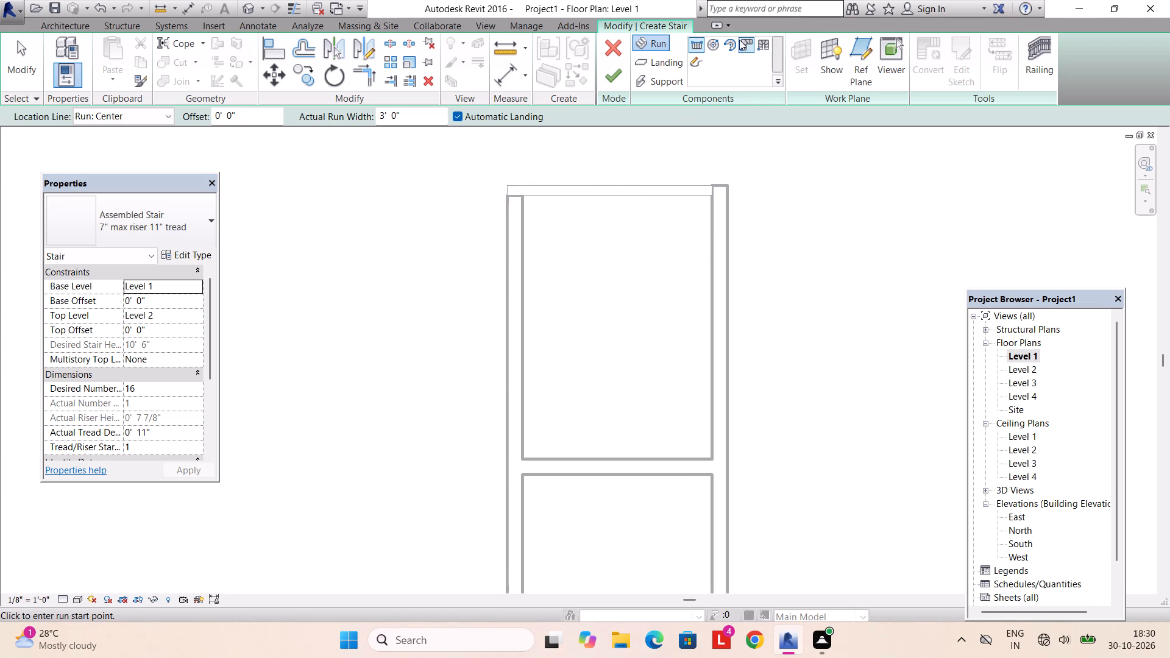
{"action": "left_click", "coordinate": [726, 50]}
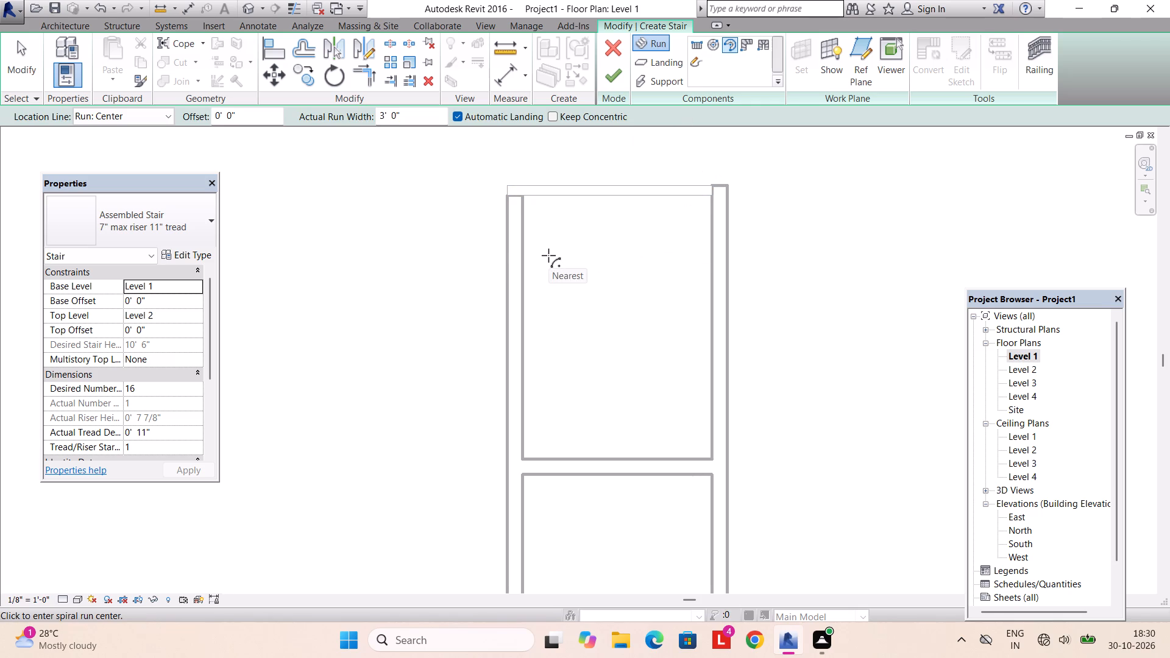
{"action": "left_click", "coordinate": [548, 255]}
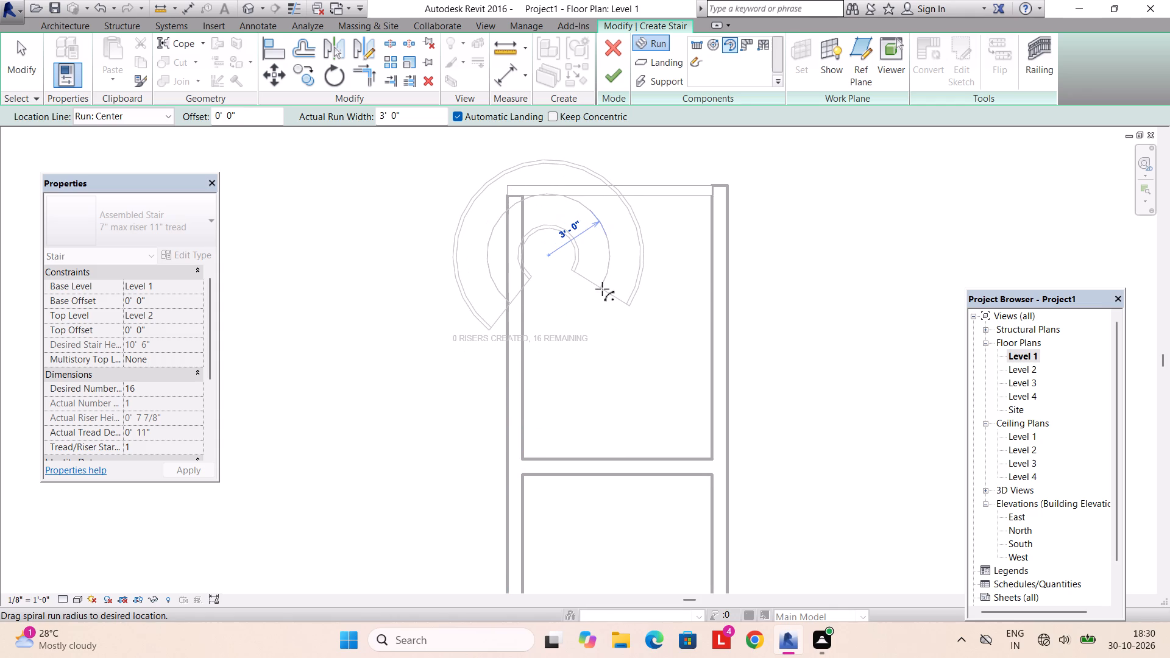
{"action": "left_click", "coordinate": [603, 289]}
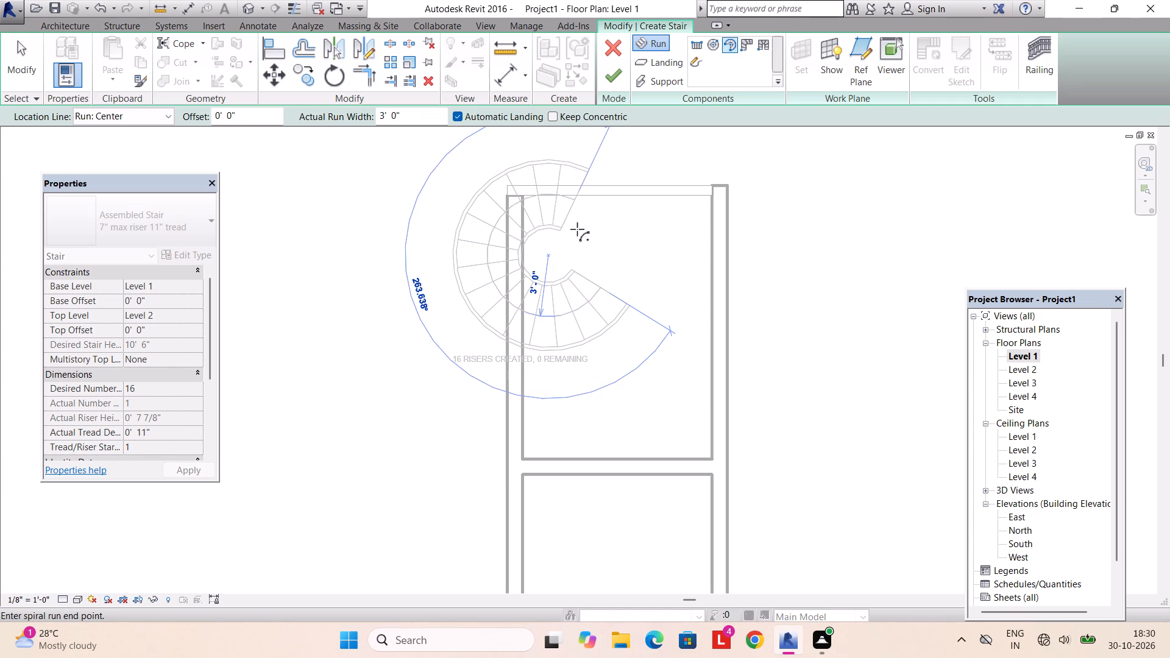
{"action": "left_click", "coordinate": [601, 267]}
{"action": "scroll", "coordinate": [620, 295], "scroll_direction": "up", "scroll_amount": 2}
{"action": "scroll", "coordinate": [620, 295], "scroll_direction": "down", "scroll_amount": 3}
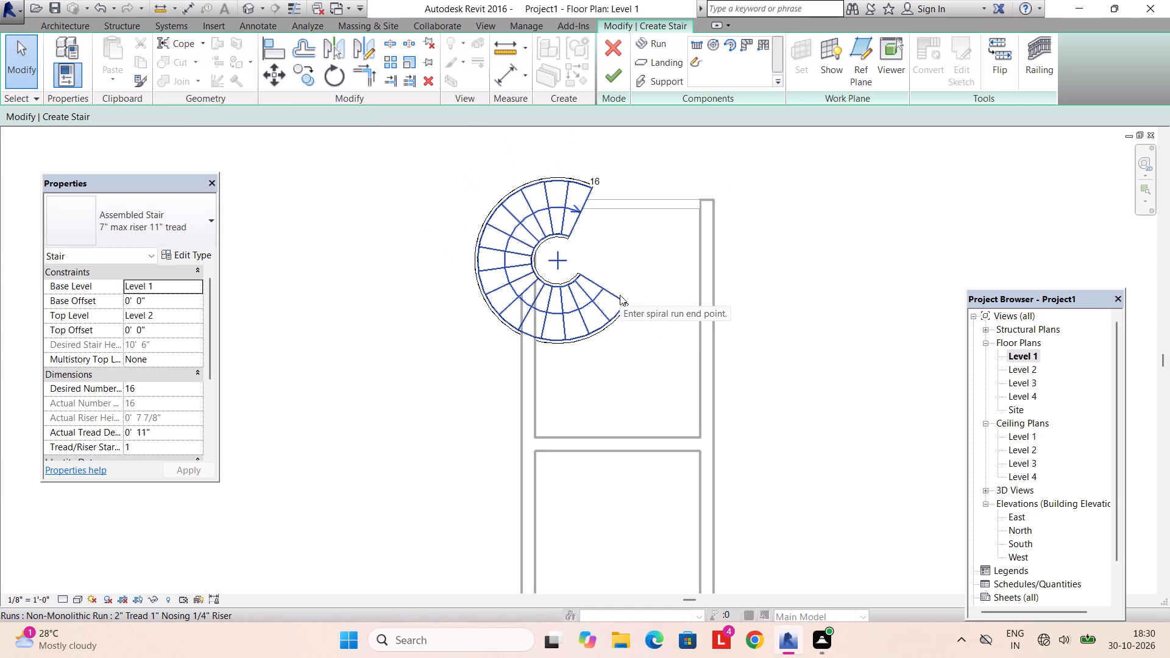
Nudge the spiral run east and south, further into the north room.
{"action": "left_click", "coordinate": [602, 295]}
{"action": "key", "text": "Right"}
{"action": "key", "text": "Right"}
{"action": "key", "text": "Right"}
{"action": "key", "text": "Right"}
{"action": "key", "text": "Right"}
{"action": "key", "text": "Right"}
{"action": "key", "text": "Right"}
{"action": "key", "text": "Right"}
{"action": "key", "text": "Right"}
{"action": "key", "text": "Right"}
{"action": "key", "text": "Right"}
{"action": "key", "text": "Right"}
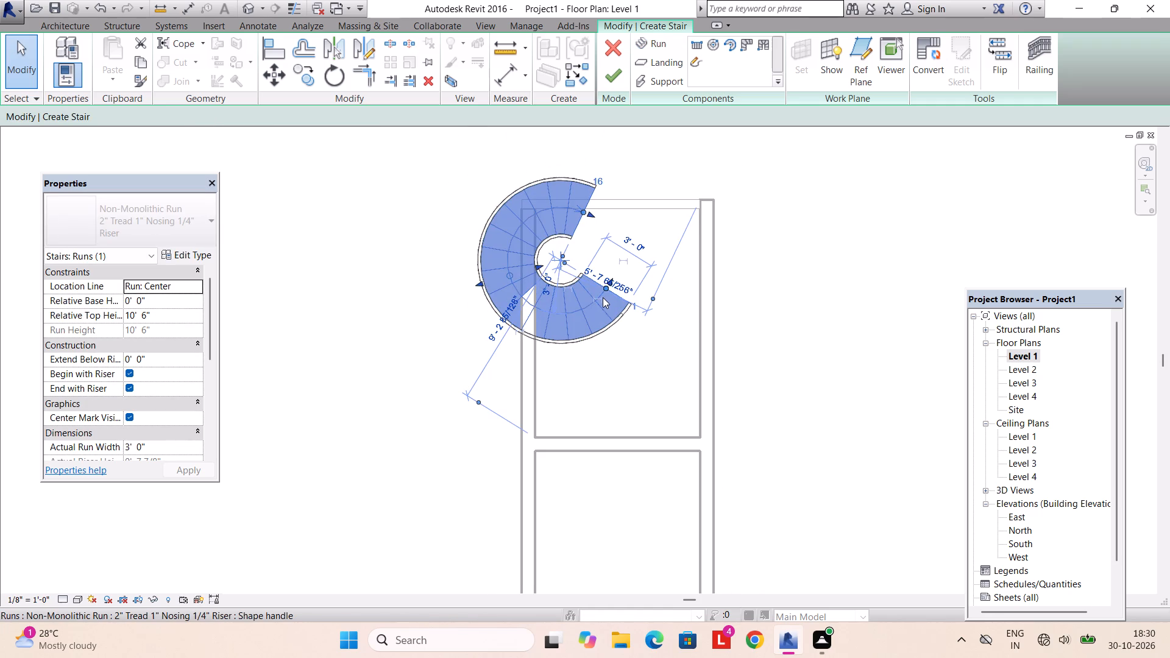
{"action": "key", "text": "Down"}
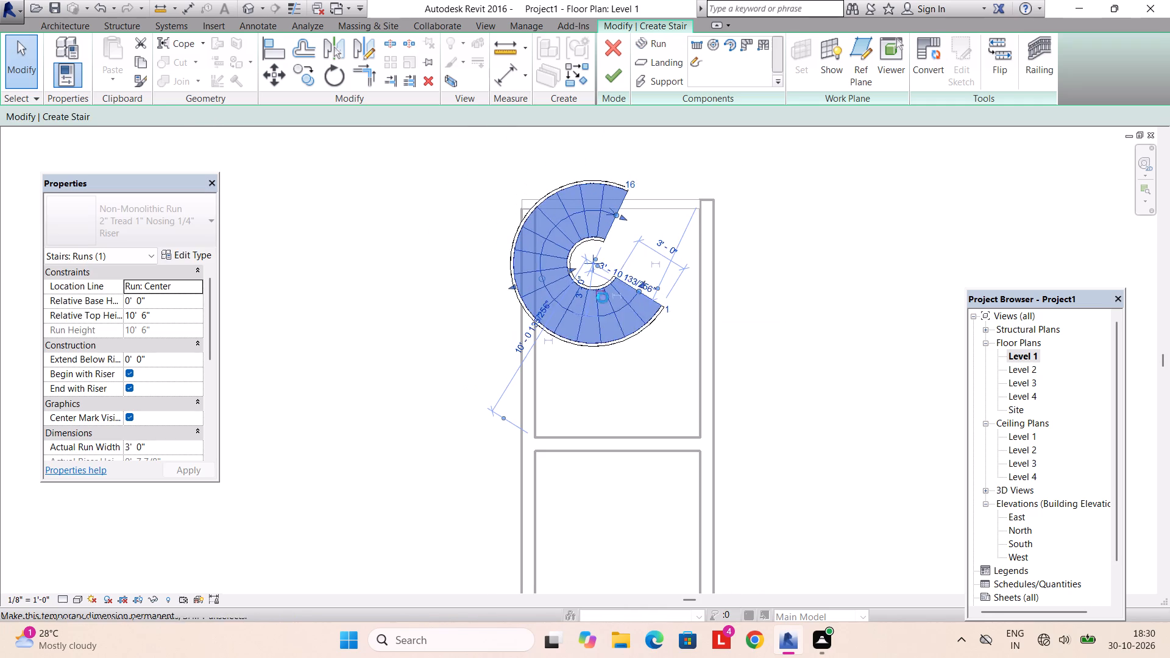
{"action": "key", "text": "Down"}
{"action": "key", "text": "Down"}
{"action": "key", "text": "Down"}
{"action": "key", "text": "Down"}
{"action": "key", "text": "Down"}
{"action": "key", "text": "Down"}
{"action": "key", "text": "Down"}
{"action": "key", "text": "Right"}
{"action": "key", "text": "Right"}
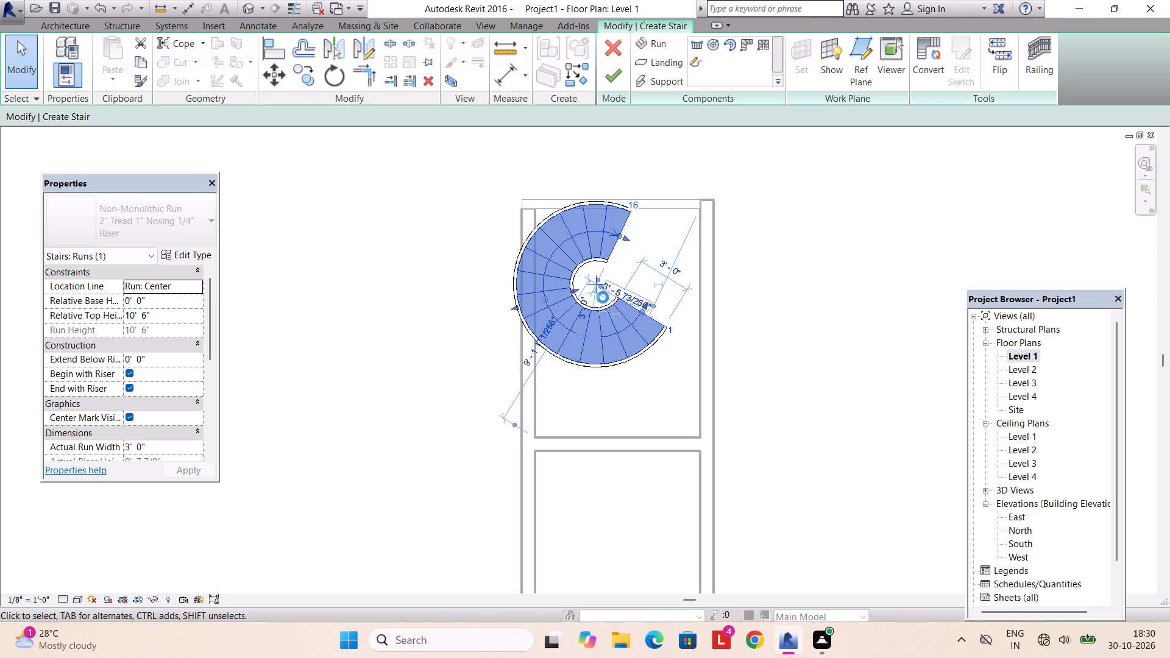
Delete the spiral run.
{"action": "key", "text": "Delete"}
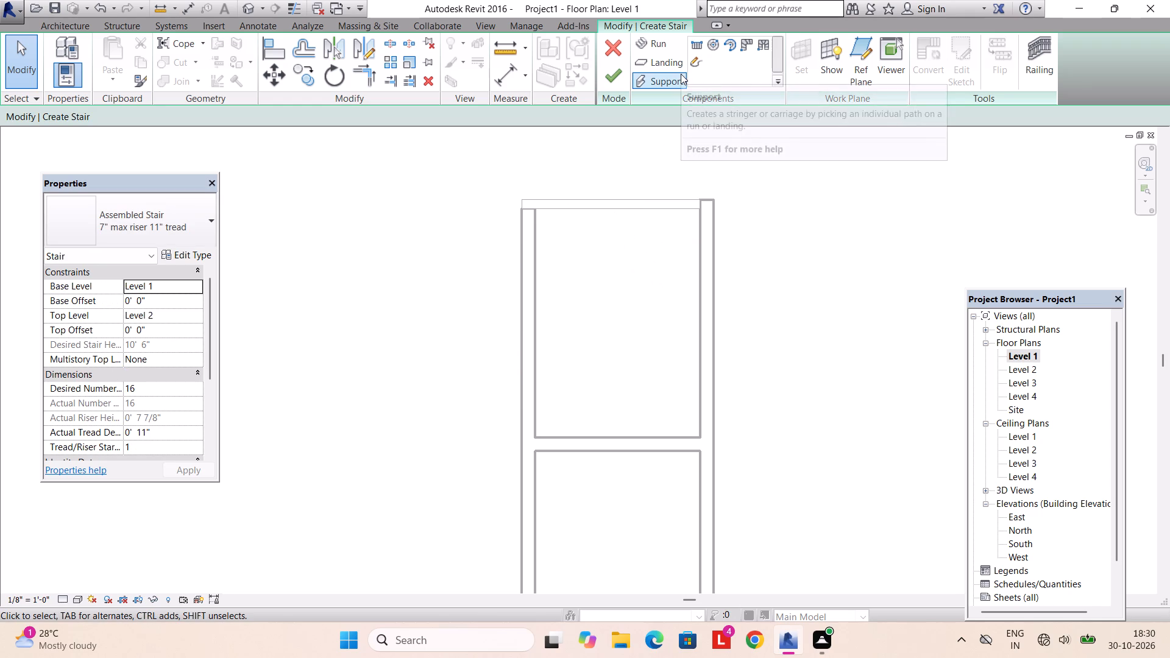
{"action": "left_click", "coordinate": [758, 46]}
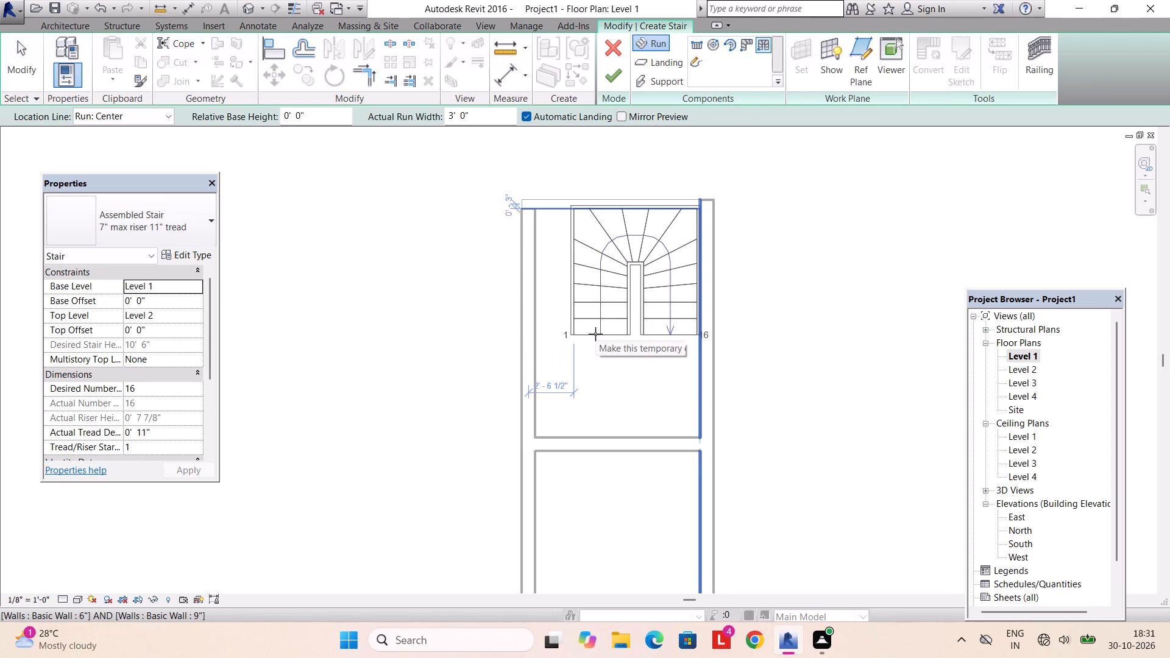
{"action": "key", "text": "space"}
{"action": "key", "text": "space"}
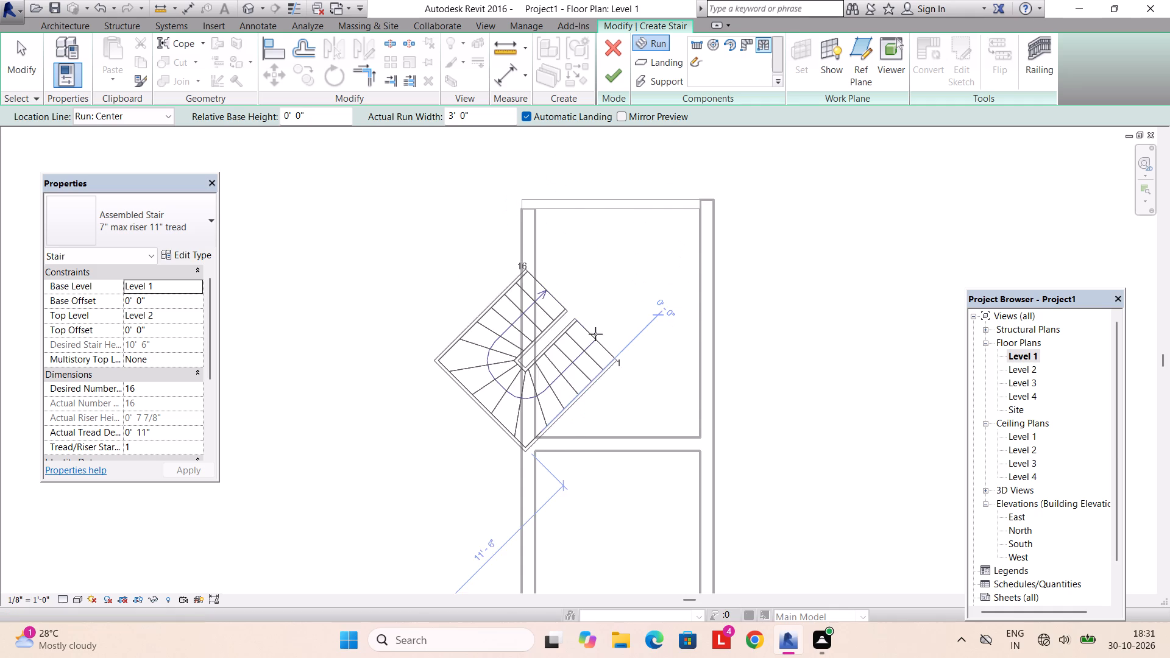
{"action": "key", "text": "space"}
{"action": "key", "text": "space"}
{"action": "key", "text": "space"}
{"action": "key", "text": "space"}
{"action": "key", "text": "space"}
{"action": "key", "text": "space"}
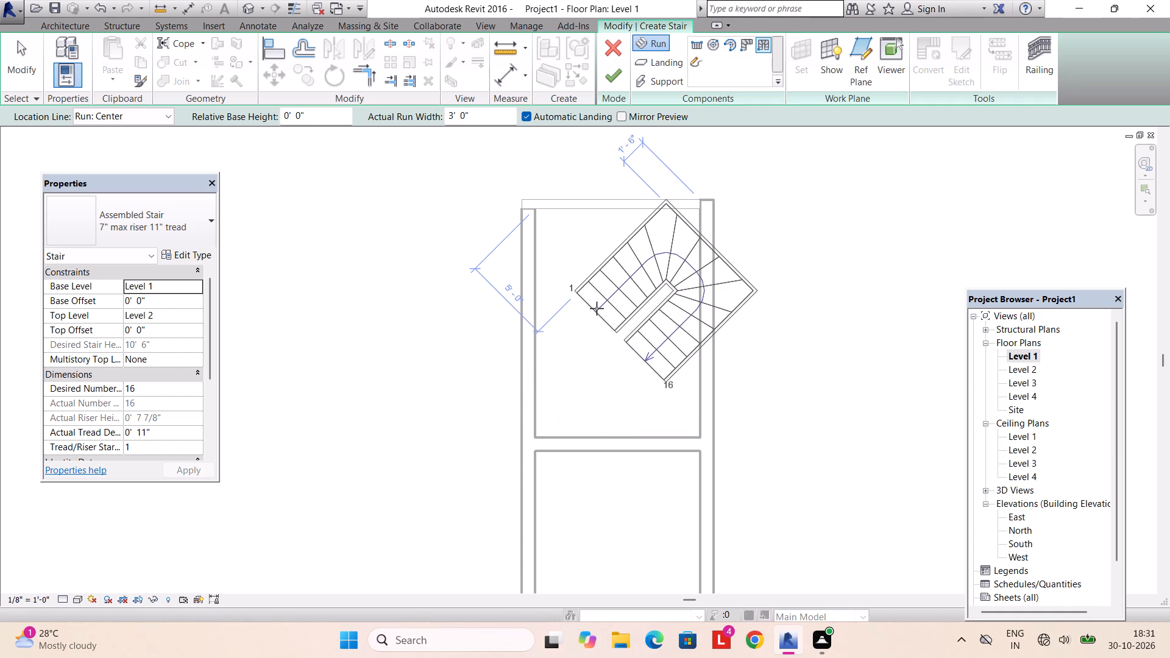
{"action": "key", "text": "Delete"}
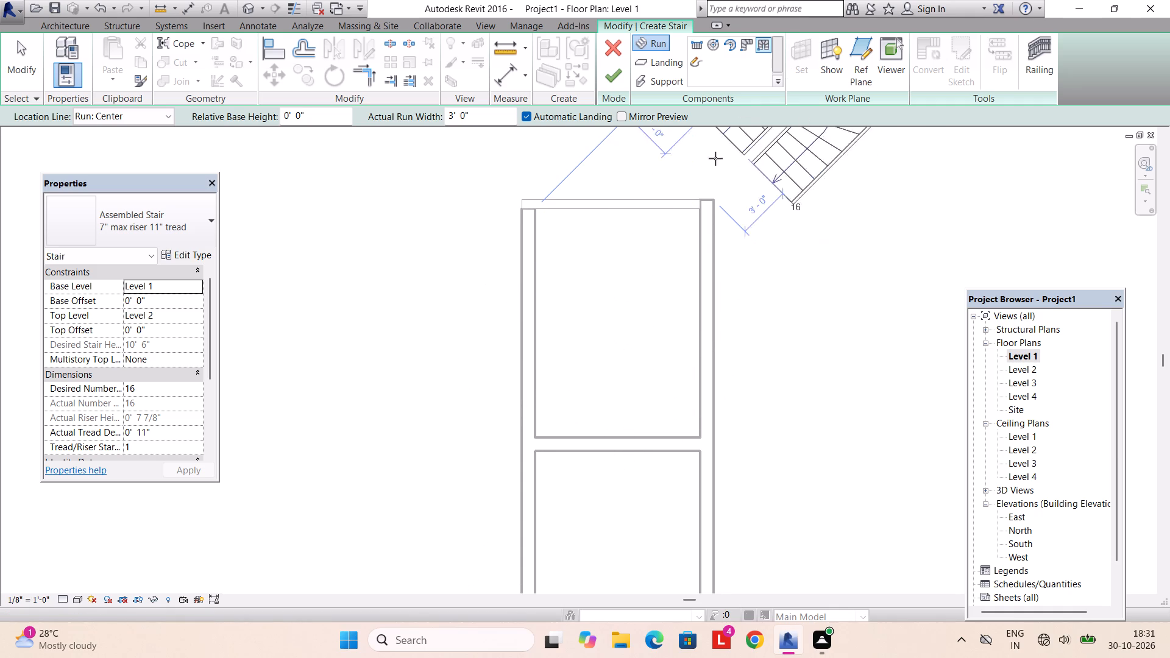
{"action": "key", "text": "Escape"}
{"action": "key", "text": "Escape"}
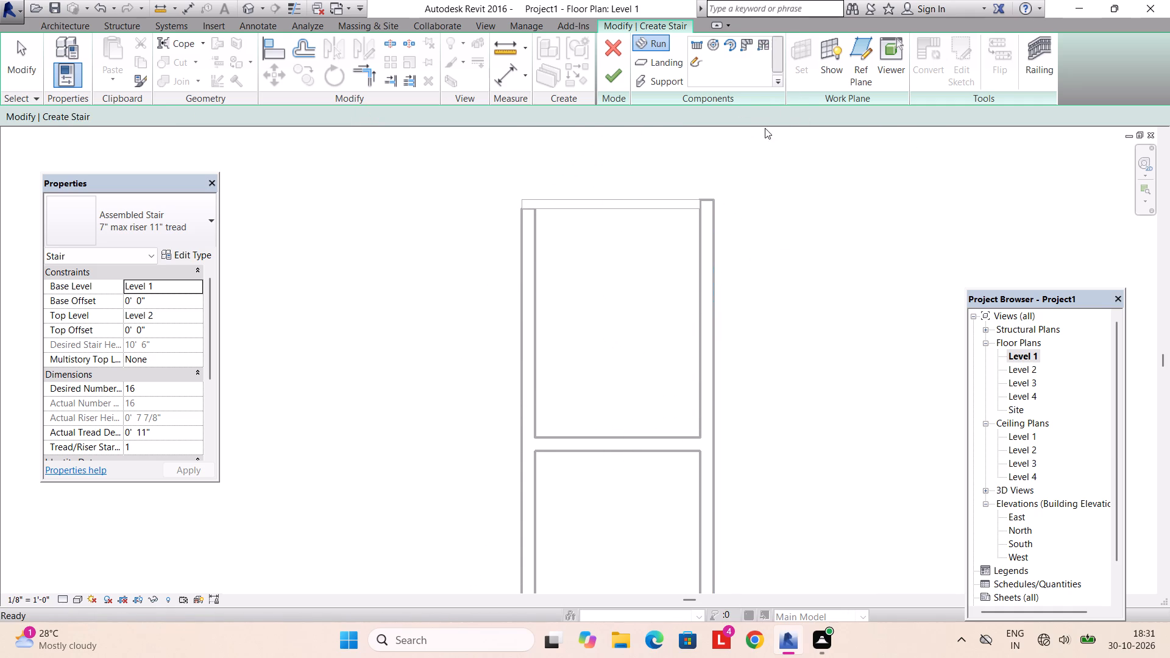
Place a 3'-0" wide U-shaped winder run opening west in the north room, about 9" south of the north wall's centerline.
{"action": "left_click", "coordinate": [769, 49]}
{"action": "key", "text": "space"}
{"action": "key", "text": "space"}
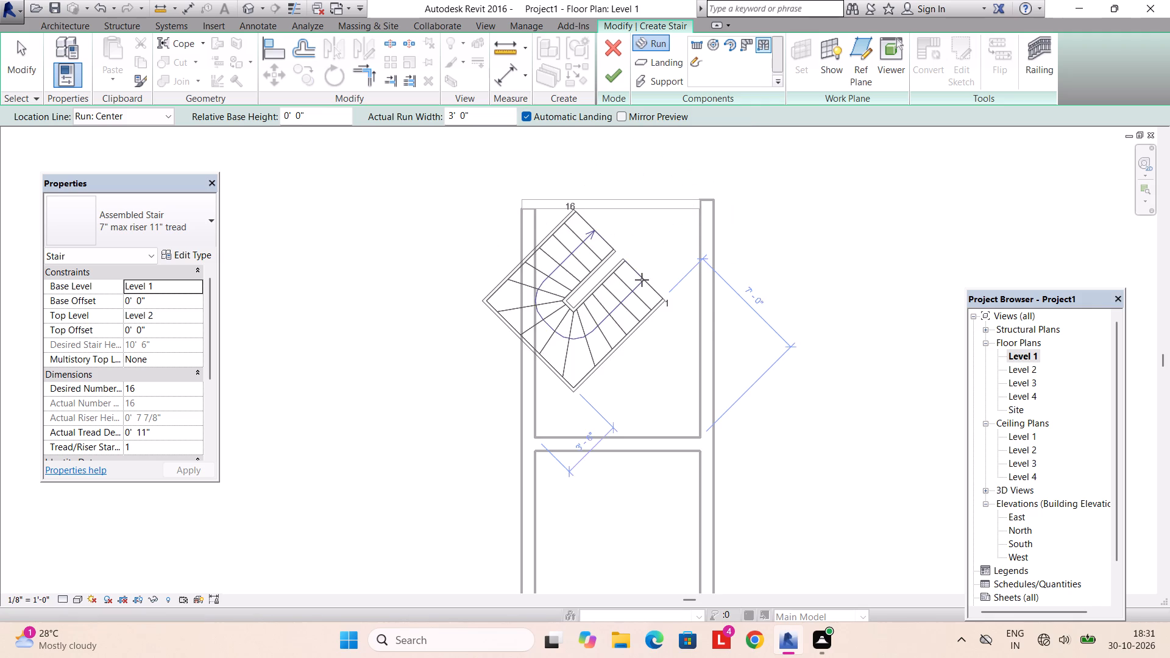
{"action": "key", "text": "space"}
{"action": "key", "text": "space"}
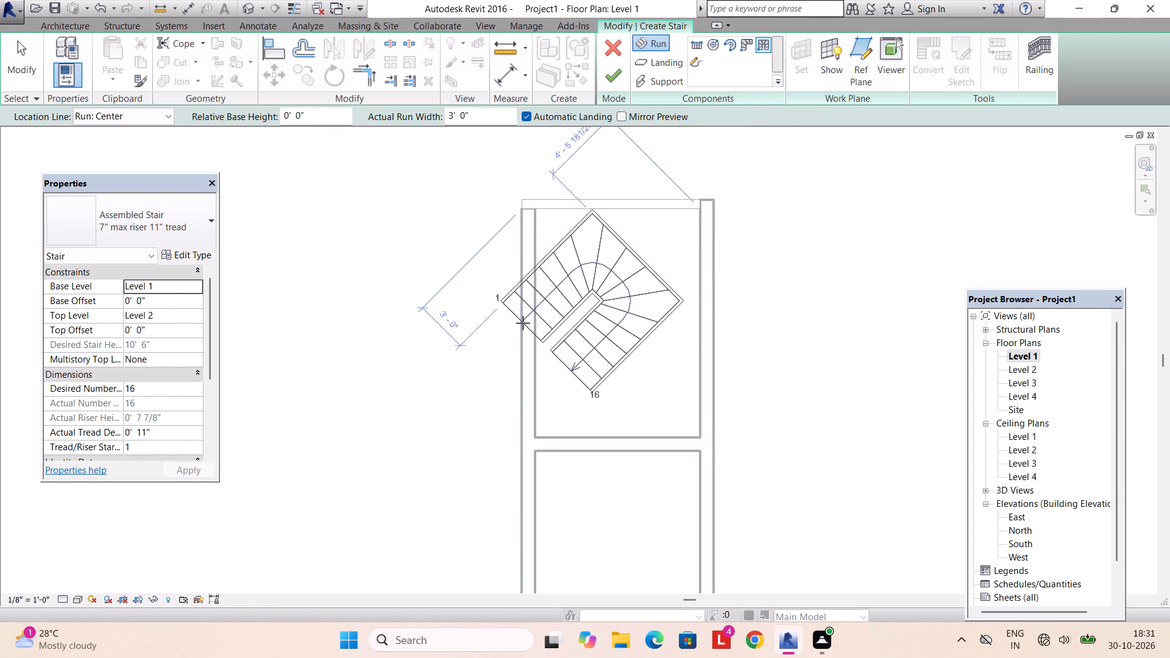
{"action": "key", "text": "space"}
{"action": "key", "text": "space"}
{"action": "key", "text": "space"}
{"action": "key", "text": "space"}
{"action": "key", "text": "space"}
{"action": "key", "text": "space"}
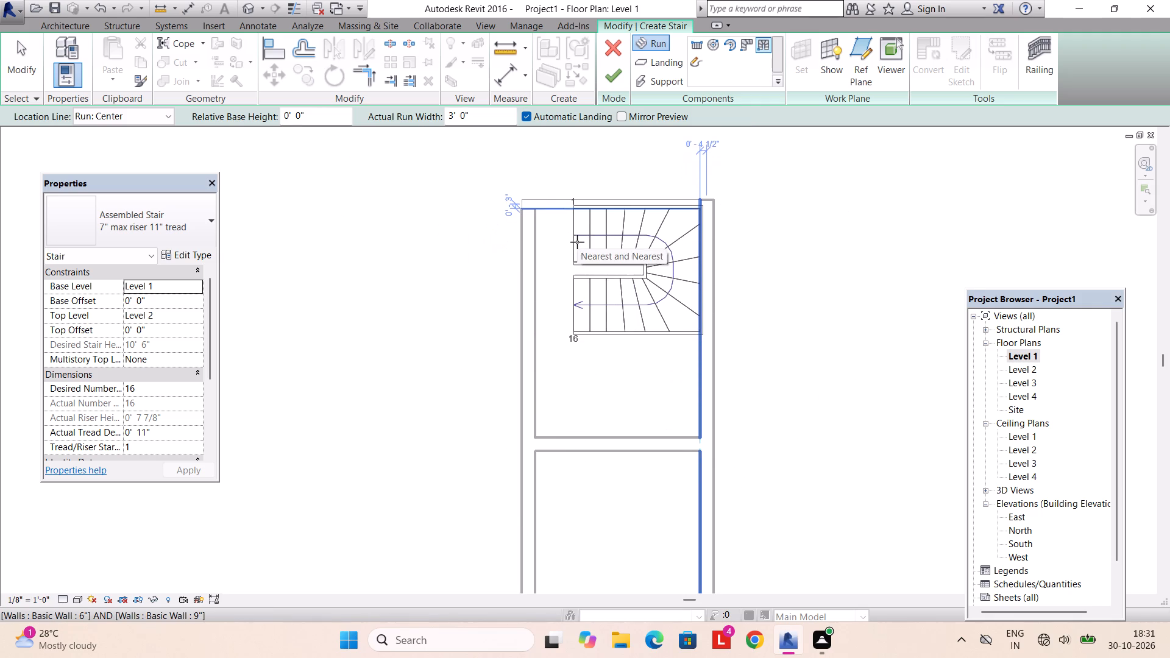
{"action": "scroll", "coordinate": [576, 242], "scroll_direction": "up", "scroll_amount": 4}
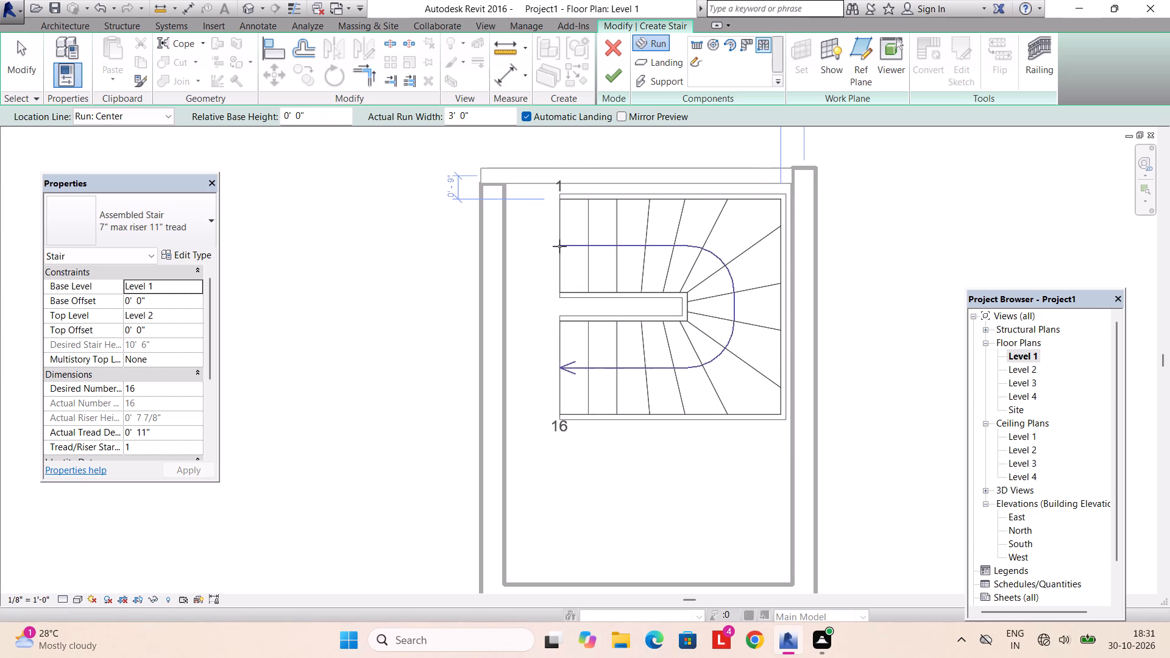
{"action": "left_click", "coordinate": [559, 246]}
{"action": "scroll", "coordinate": [564, 246], "scroll_direction": "up", "scroll_amount": 3}
{"action": "scroll", "coordinate": [567, 247], "scroll_direction": "down", "scroll_amount": 4}
{"action": "key", "text": "Escape"}
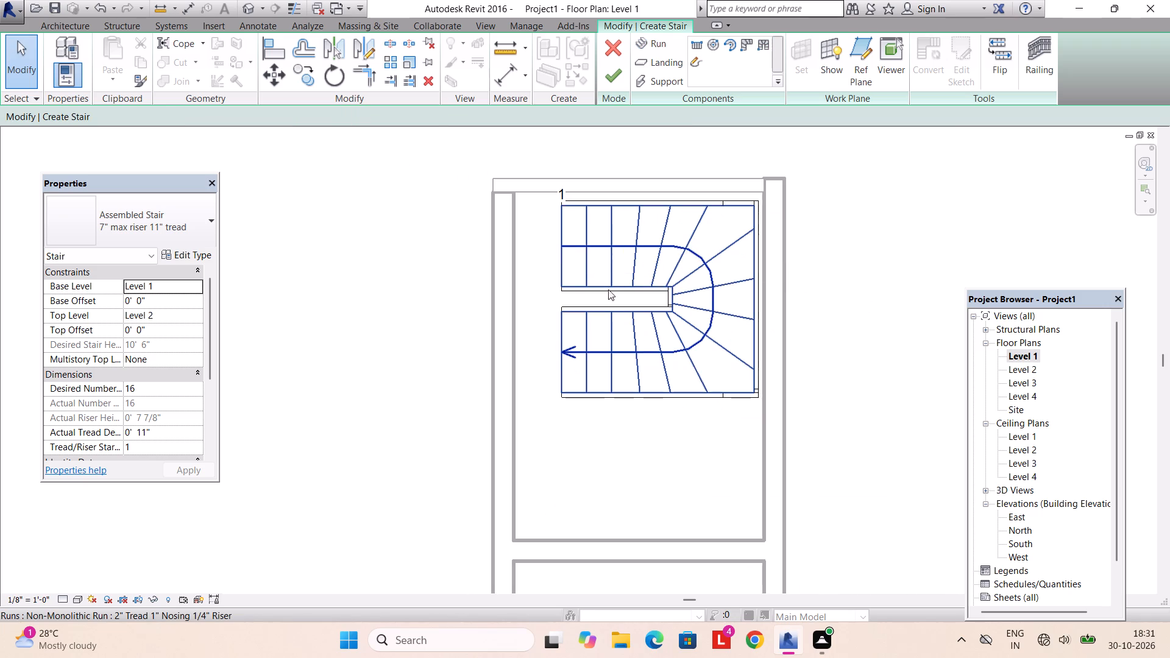
Set the width of the U-shaped winder run to 2'-6".
{"action": "scroll", "coordinate": [570, 348], "scroll_direction": "up", "scroll_amount": 2}
{"action": "left_click", "coordinate": [579, 323]}
{"action": "left_click", "coordinate": [597, 325]}
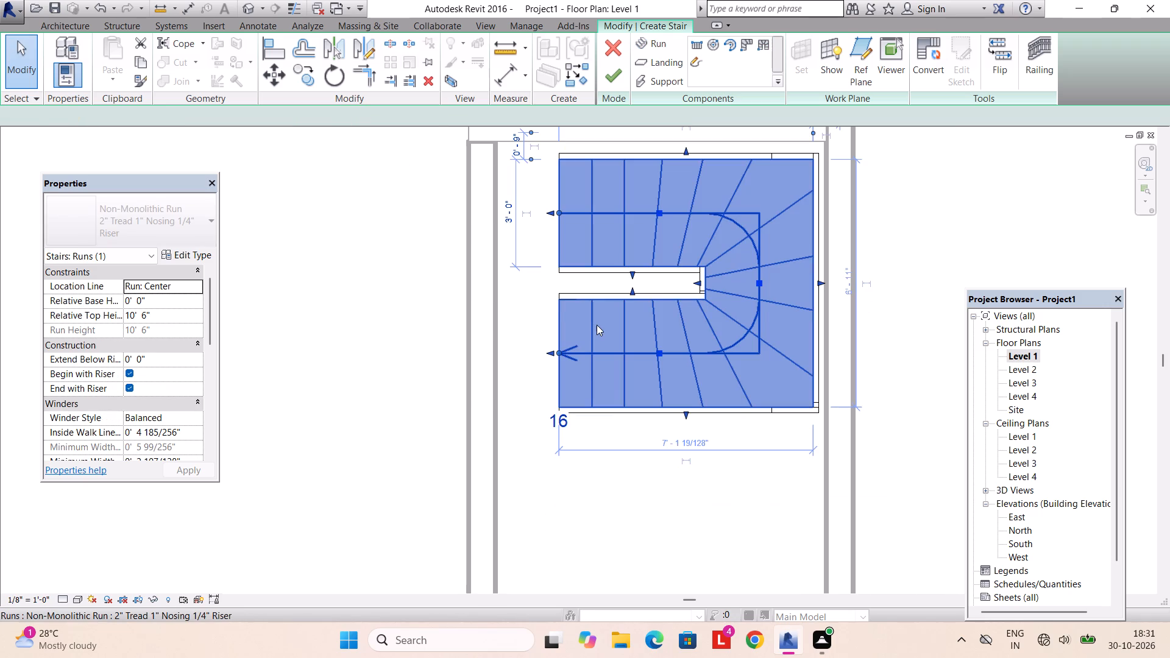
{"action": "left_click", "coordinate": [509, 218]}
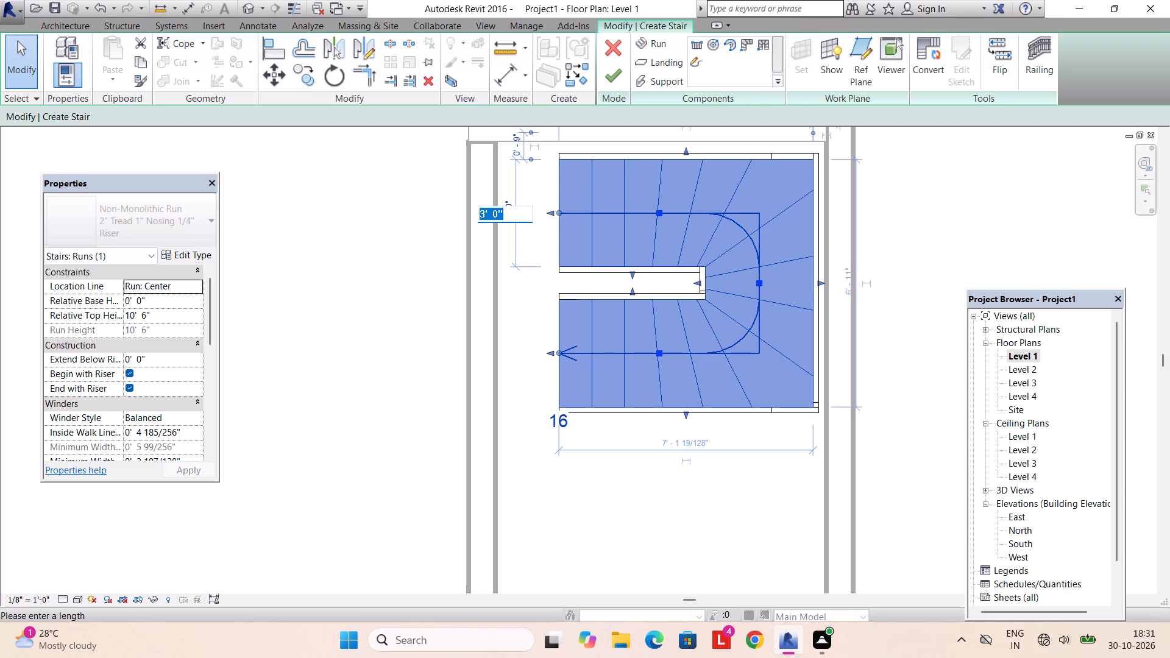
{"action": "type", "text": "2.5'"}
{"action": "key", "text": "Return"}
{"action": "key", "text": "Return"}
{"action": "key", "text": "Escape"}
Narrow the gap between the winder run's two flights by moving its inner edges, widening the flights to about 2'-10".
{"action": "scroll", "coordinate": [639, 322], "scroll_direction": "down", "scroll_amount": 2}
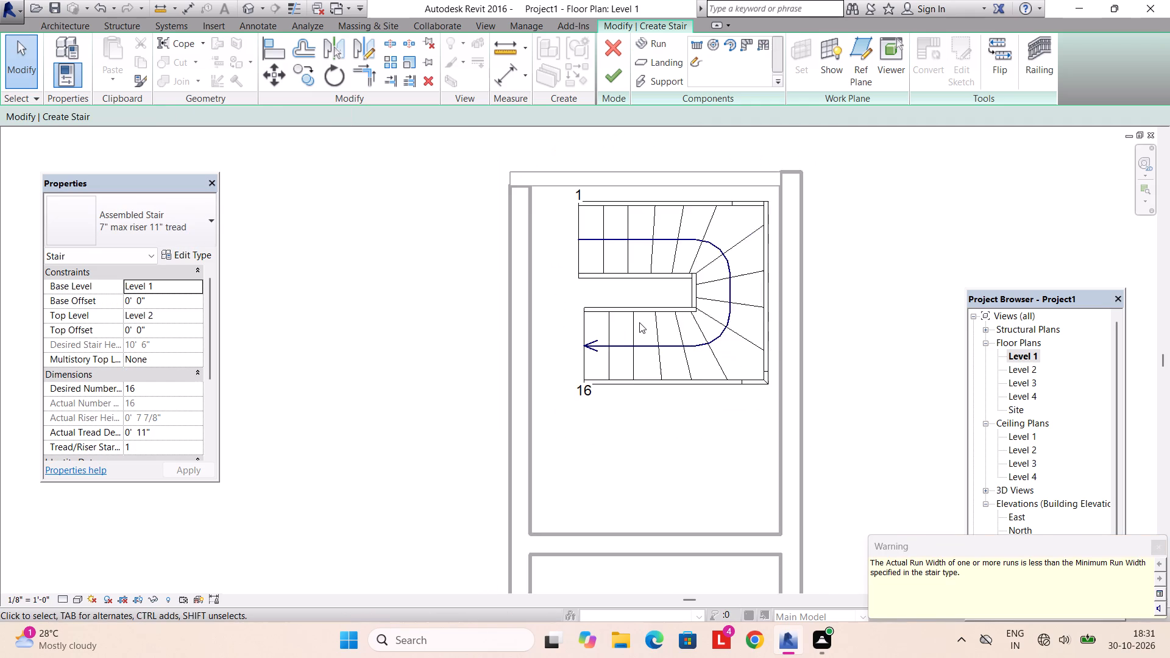
{"action": "scroll", "coordinate": [639, 322], "scroll_direction": "down", "scroll_amount": 1}
{"action": "scroll", "coordinate": [639, 322], "scroll_direction": "up", "scroll_amount": 4}
{"action": "left_click", "coordinate": [653, 314]}
{"action": "left_click", "coordinate": [654, 309]}
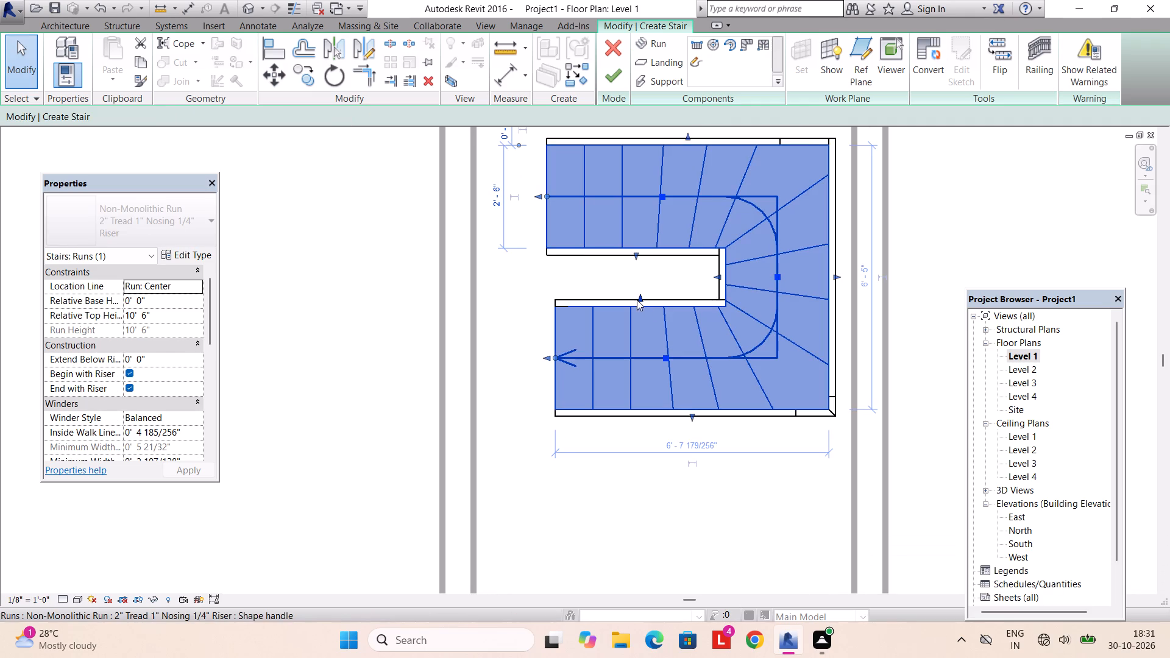
{"action": "left_click_drag", "start_coordinate": [640, 295], "coordinate": [647, 256]}
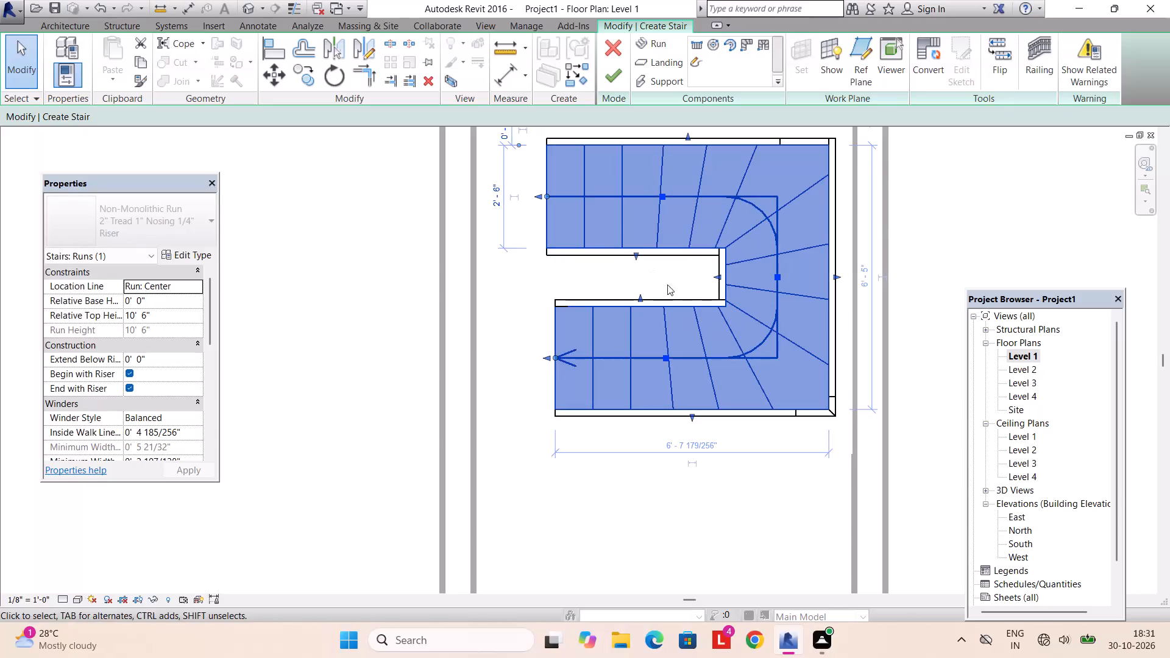
{"action": "left_click_drag", "start_coordinate": [718, 274], "coordinate": [688, 272]}
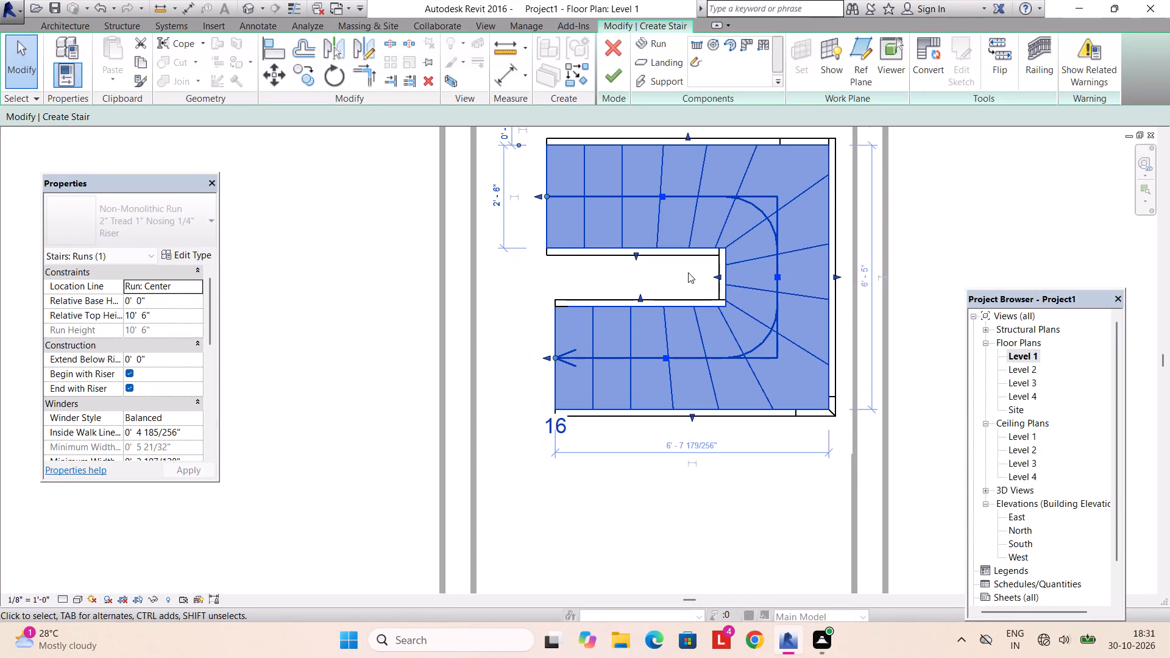
{"action": "left_click", "coordinate": [715, 275]}
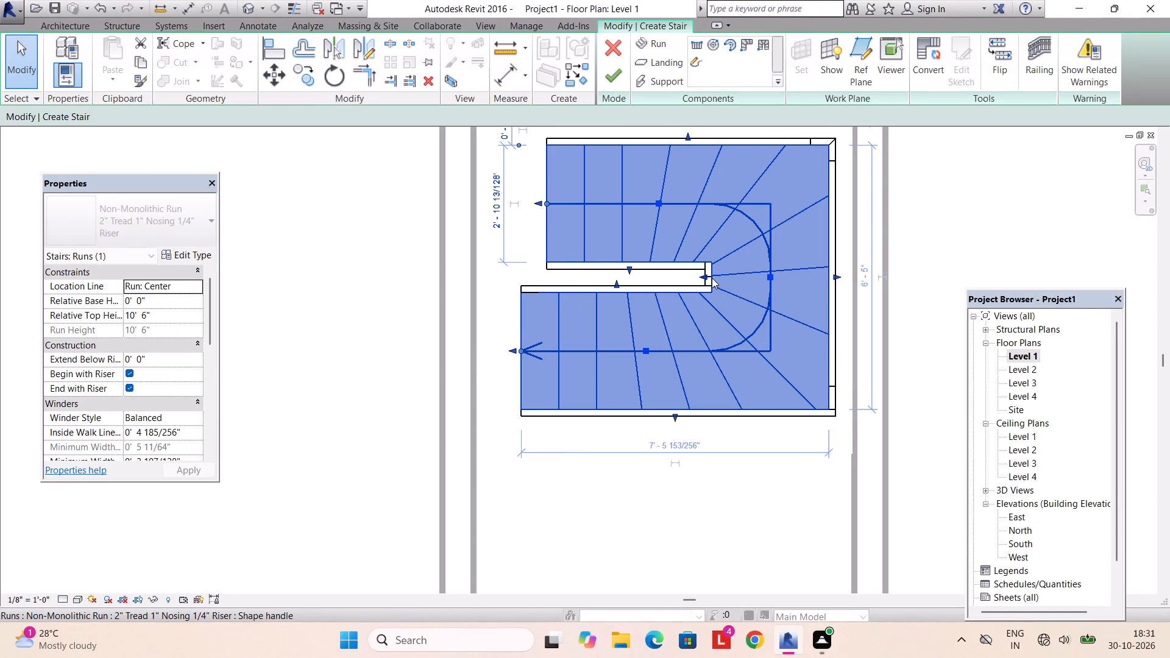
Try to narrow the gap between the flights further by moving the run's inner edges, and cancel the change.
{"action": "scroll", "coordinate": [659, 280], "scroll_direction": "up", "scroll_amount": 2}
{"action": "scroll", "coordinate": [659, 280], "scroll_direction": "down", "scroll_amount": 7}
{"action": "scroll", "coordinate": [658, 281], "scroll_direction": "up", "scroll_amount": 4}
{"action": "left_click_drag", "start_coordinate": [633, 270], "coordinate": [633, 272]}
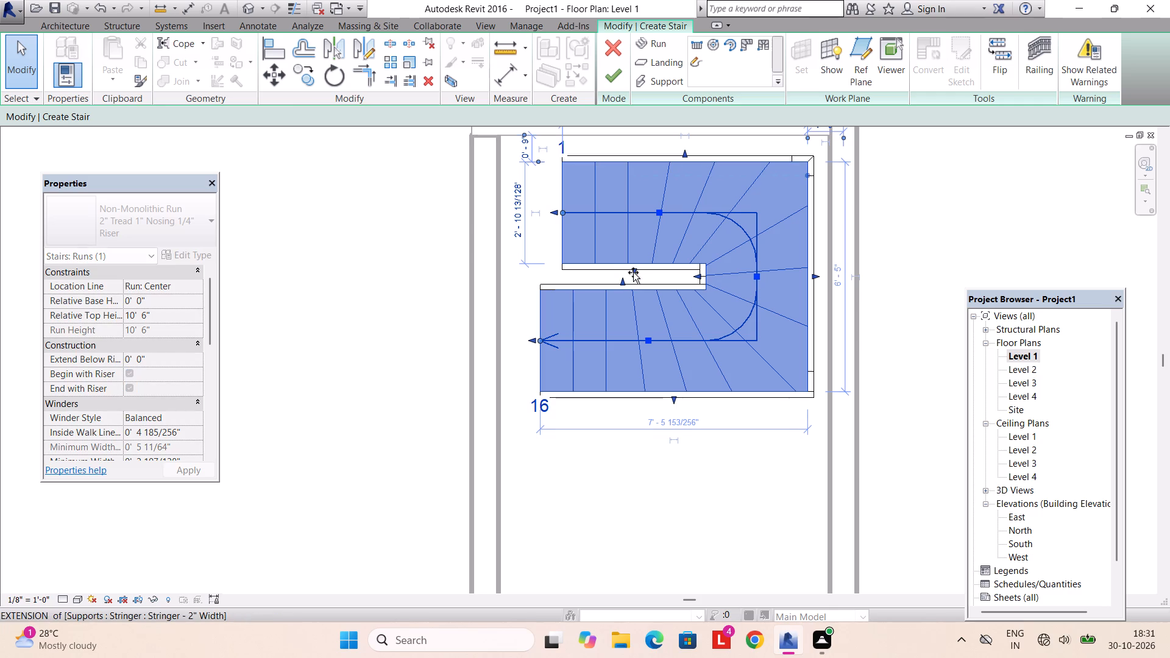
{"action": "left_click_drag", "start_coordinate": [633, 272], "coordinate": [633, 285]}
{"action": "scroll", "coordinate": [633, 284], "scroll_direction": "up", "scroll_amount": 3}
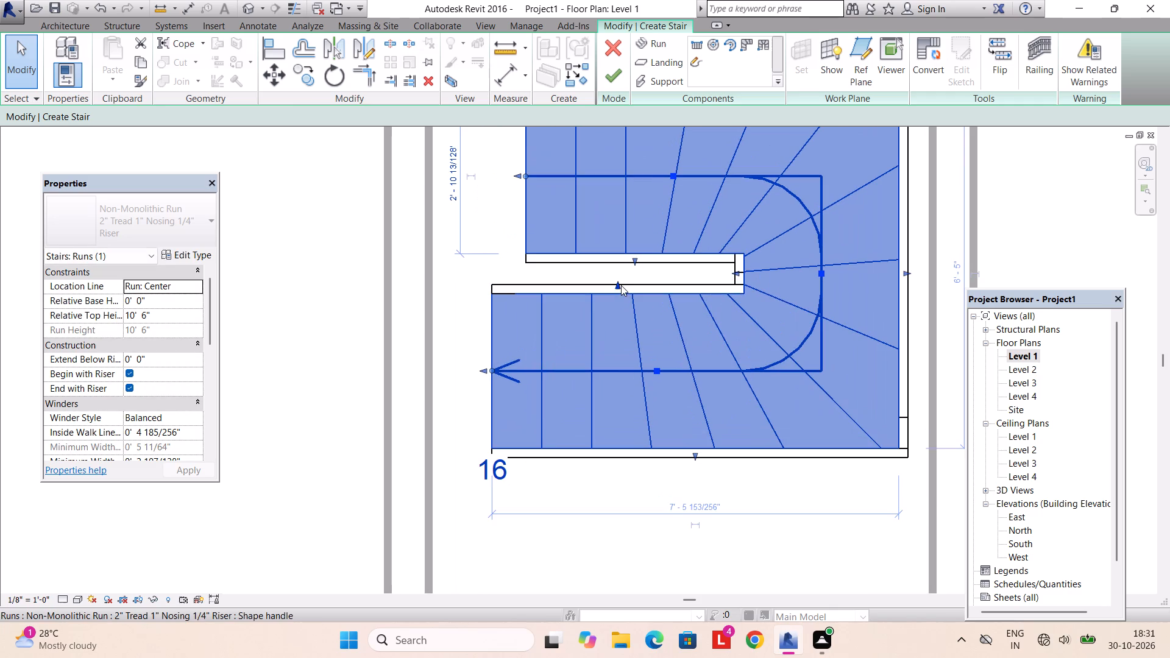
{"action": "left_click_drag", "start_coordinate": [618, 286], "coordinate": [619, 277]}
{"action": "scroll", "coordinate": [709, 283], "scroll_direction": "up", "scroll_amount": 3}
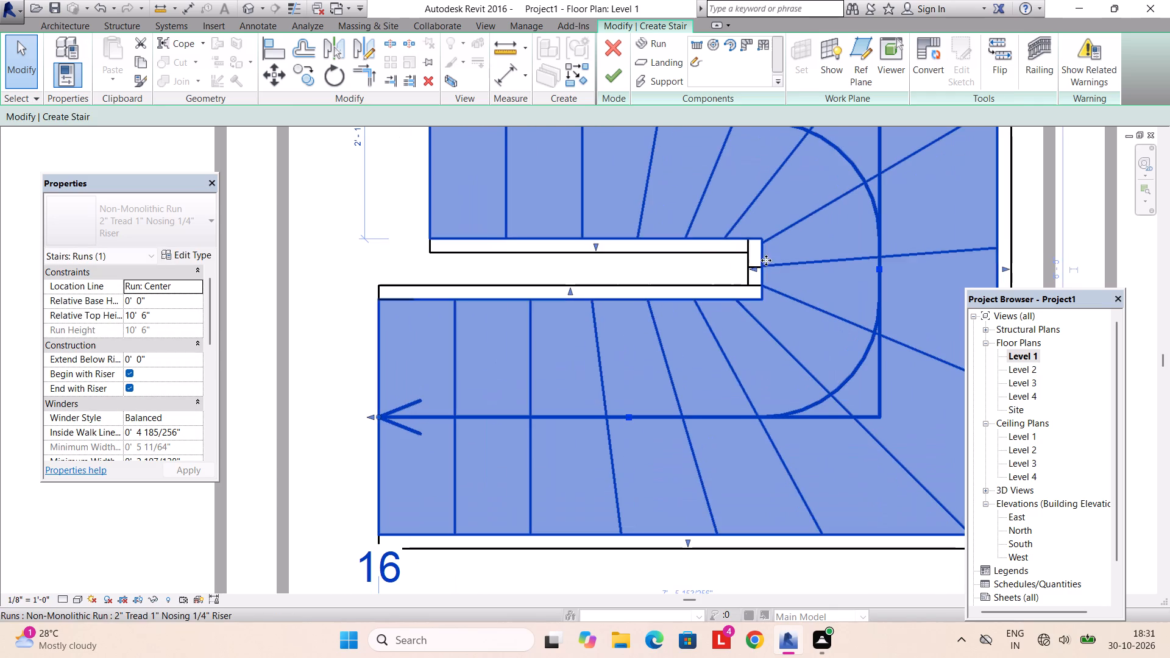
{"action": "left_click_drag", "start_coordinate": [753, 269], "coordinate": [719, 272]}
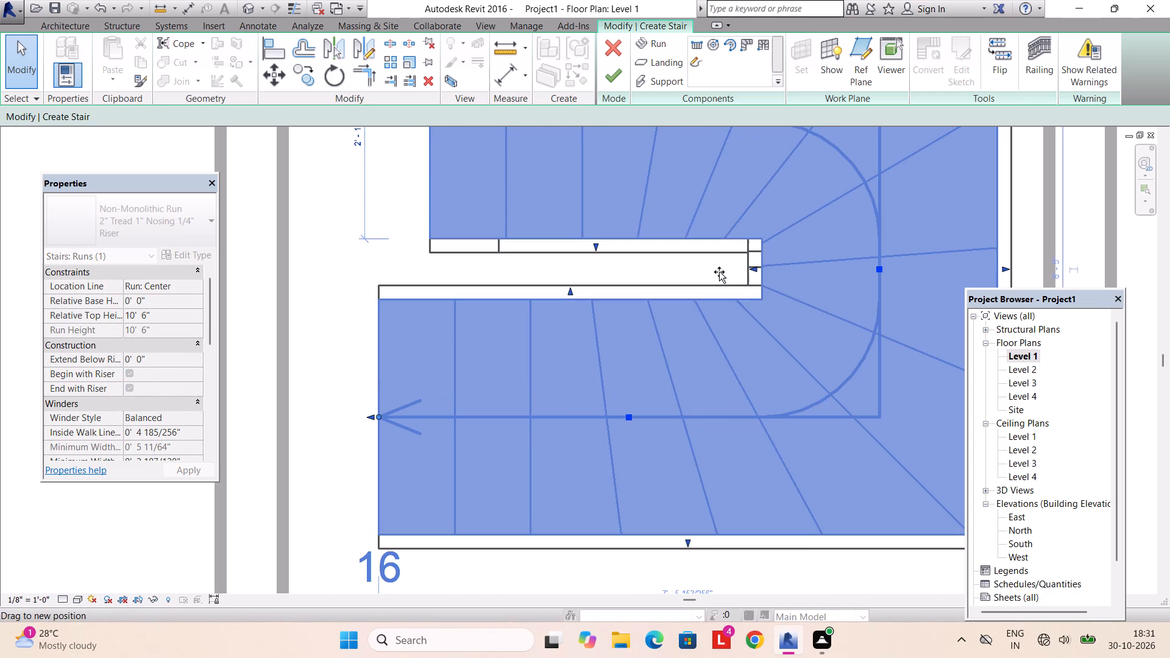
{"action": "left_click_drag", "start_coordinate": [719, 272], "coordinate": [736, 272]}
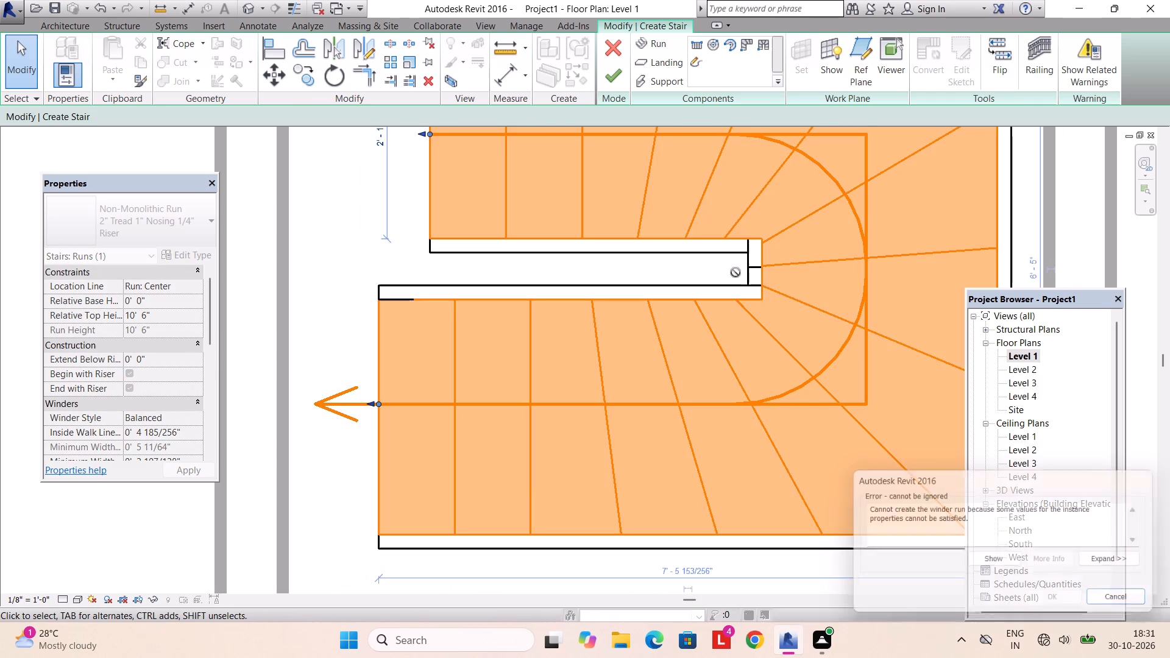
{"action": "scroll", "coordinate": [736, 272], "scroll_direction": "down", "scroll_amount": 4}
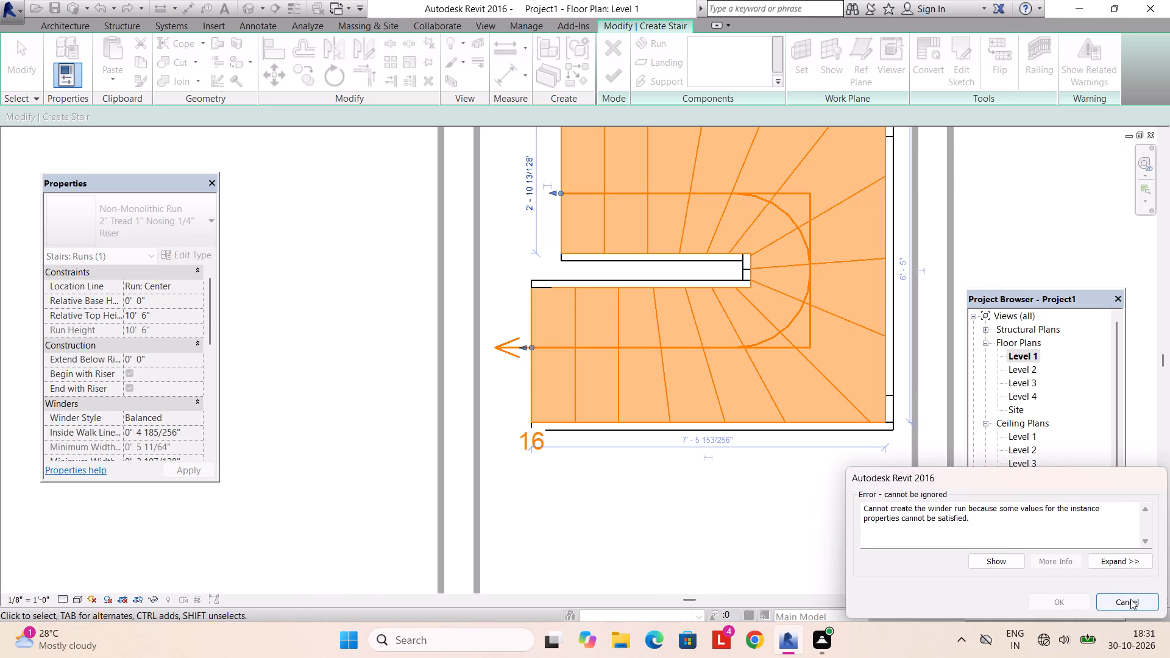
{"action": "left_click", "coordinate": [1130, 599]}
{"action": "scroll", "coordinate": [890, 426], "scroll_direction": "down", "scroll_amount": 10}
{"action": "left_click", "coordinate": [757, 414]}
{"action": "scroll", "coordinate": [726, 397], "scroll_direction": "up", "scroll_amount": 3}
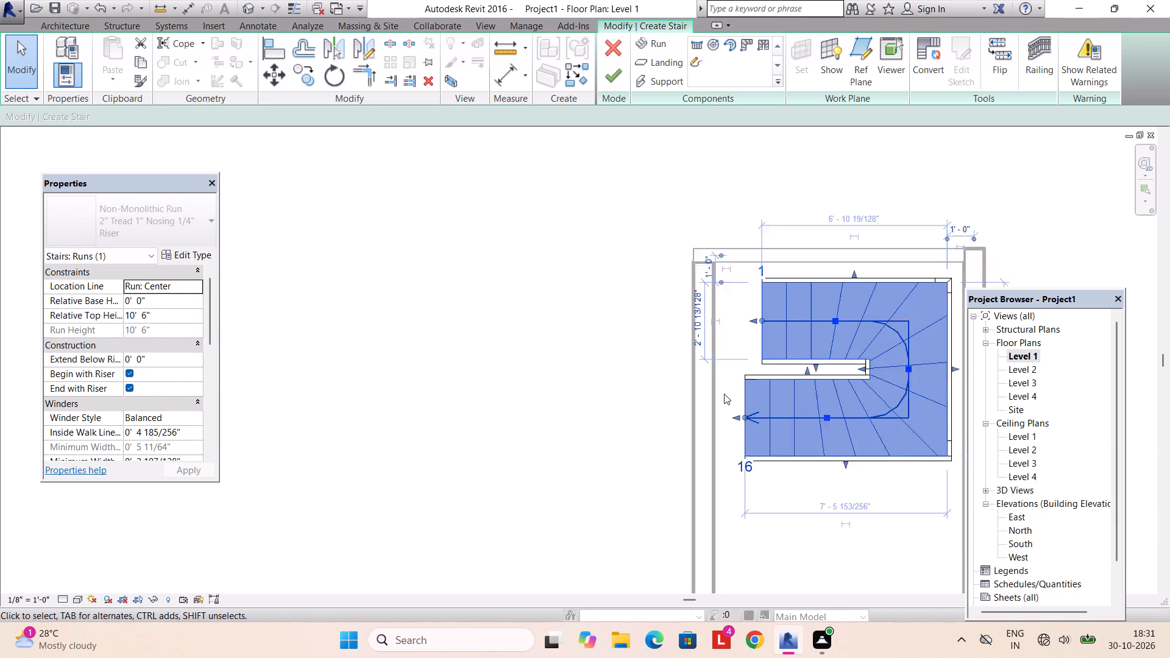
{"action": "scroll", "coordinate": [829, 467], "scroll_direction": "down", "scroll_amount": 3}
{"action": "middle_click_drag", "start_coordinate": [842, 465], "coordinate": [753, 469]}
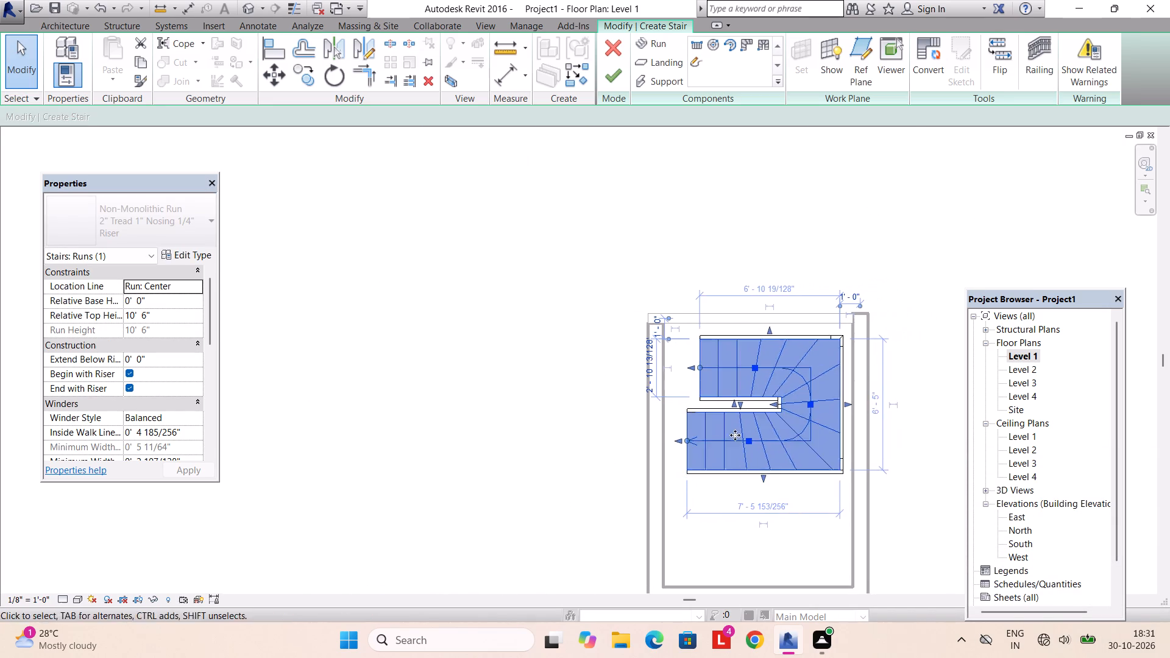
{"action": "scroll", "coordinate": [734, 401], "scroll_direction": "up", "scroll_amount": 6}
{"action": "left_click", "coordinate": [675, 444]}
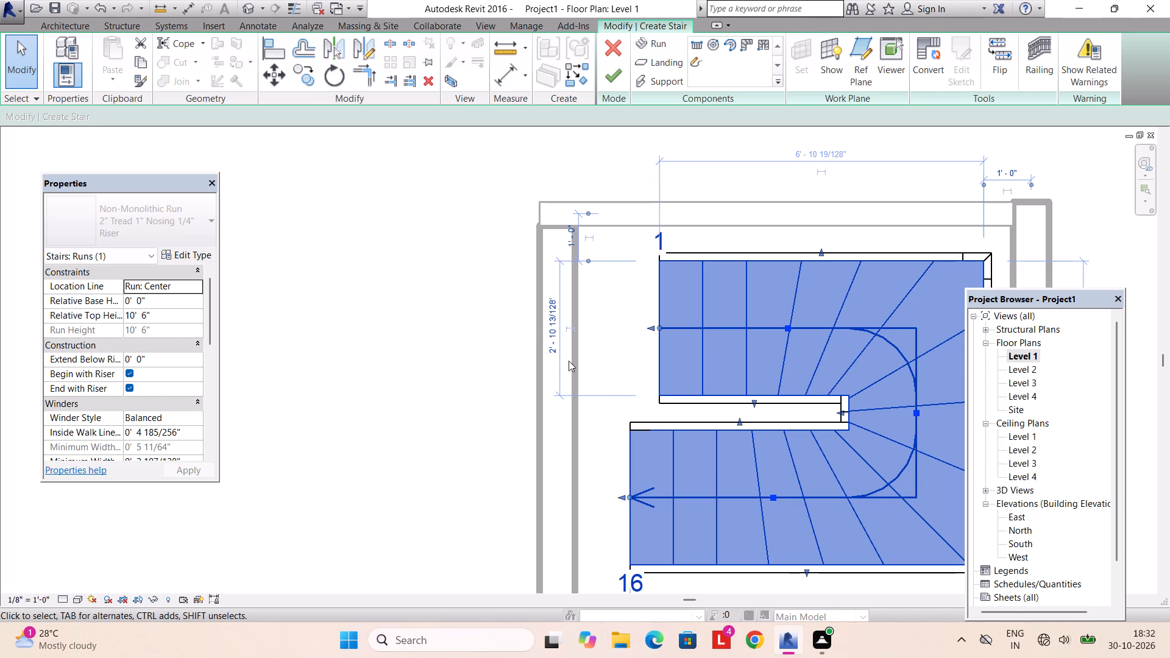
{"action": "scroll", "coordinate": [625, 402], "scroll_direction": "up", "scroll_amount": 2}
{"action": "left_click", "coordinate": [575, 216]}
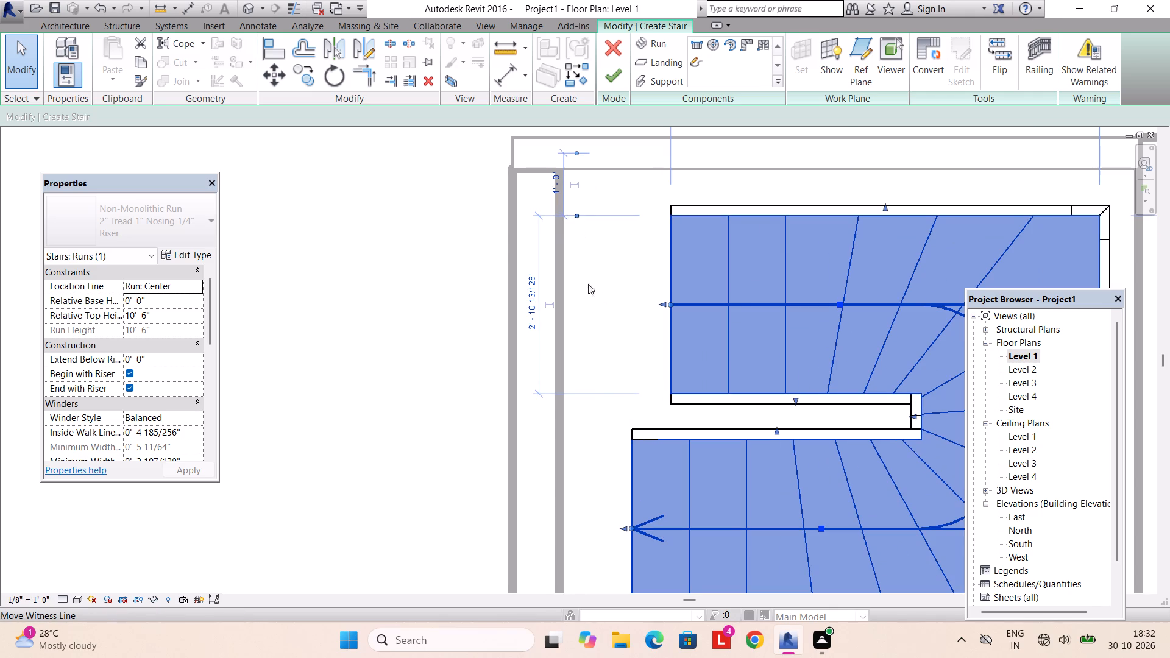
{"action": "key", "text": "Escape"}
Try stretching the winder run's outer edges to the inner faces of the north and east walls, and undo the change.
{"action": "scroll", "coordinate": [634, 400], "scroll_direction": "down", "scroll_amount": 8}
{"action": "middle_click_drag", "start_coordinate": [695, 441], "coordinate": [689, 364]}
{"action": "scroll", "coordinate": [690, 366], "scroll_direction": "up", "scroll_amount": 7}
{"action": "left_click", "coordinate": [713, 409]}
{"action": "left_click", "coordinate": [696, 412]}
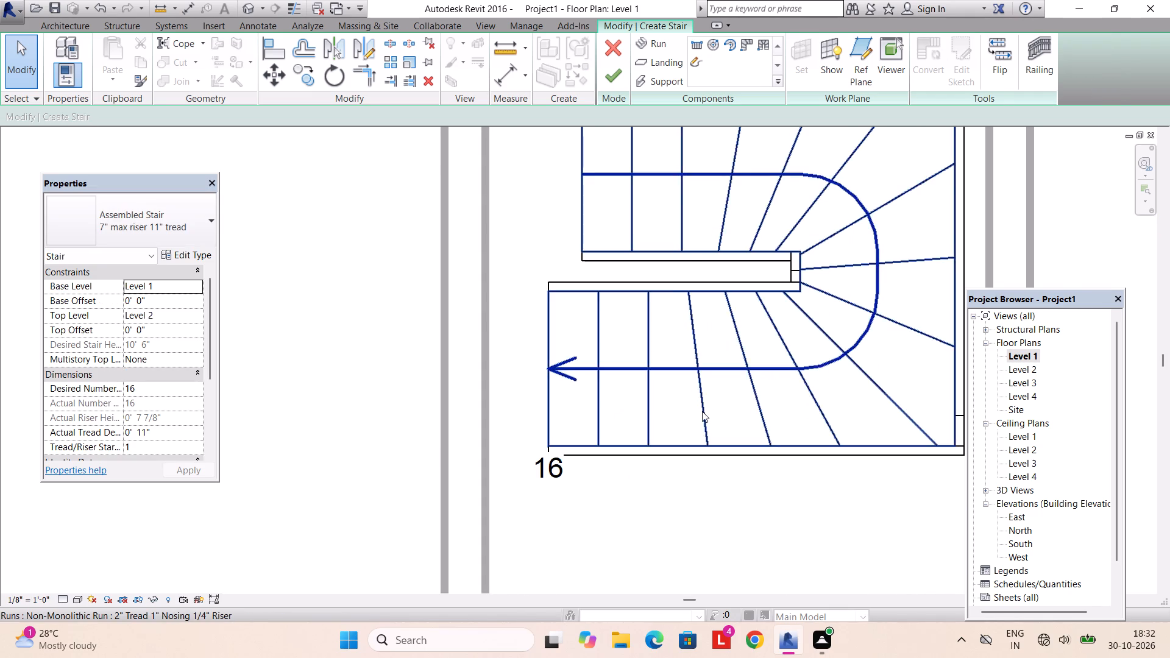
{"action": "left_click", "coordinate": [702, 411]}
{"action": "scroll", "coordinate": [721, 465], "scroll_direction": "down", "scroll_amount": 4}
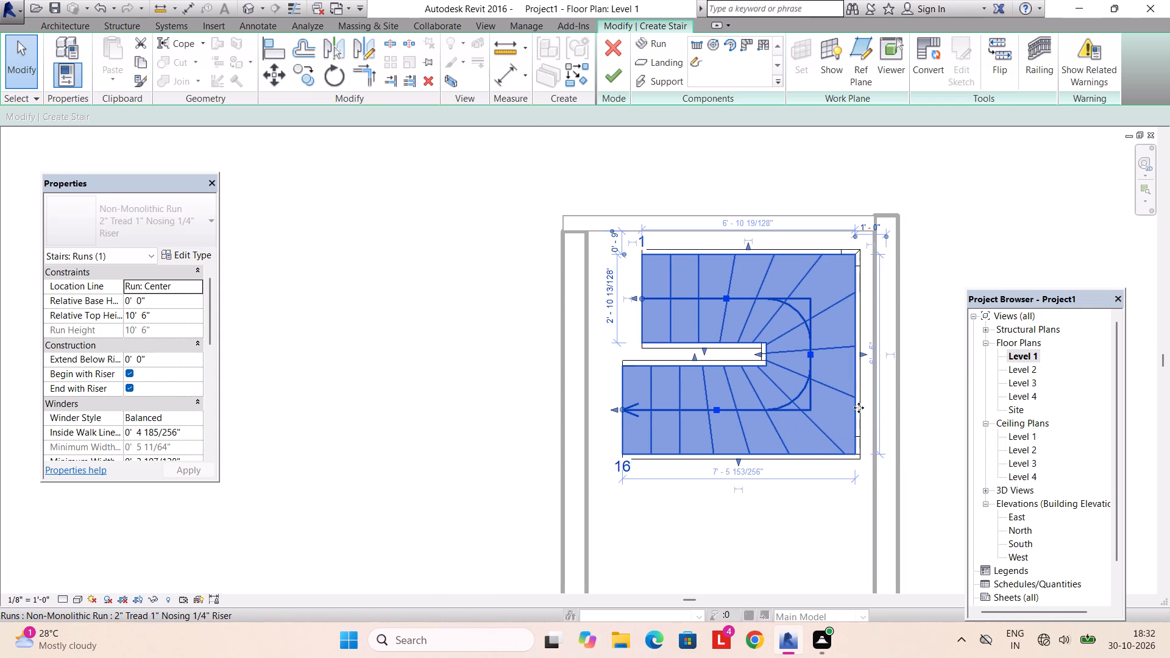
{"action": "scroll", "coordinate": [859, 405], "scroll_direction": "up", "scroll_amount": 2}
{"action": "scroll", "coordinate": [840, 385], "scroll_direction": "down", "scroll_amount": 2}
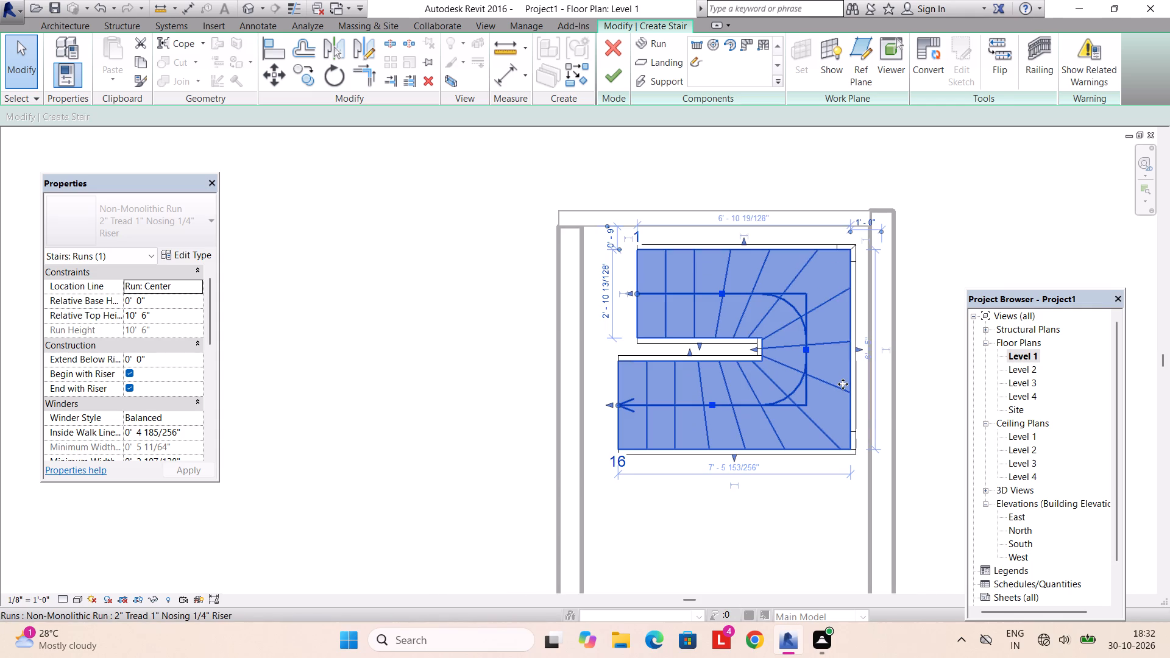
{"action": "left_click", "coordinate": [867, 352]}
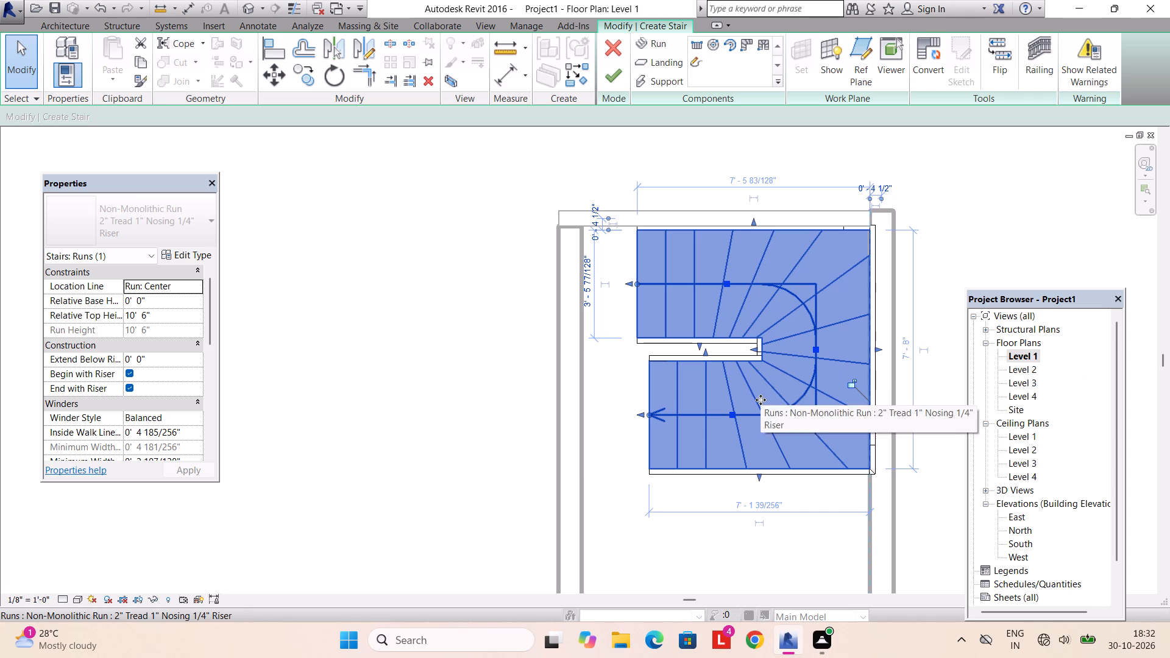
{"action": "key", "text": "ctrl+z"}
Nudge the winder run north and east to about 6" from the north wall's centerline, with its stringer against the east wall's inner face.
{"action": "scroll", "coordinate": [694, 370], "scroll_direction": "up", "scroll_amount": 3}
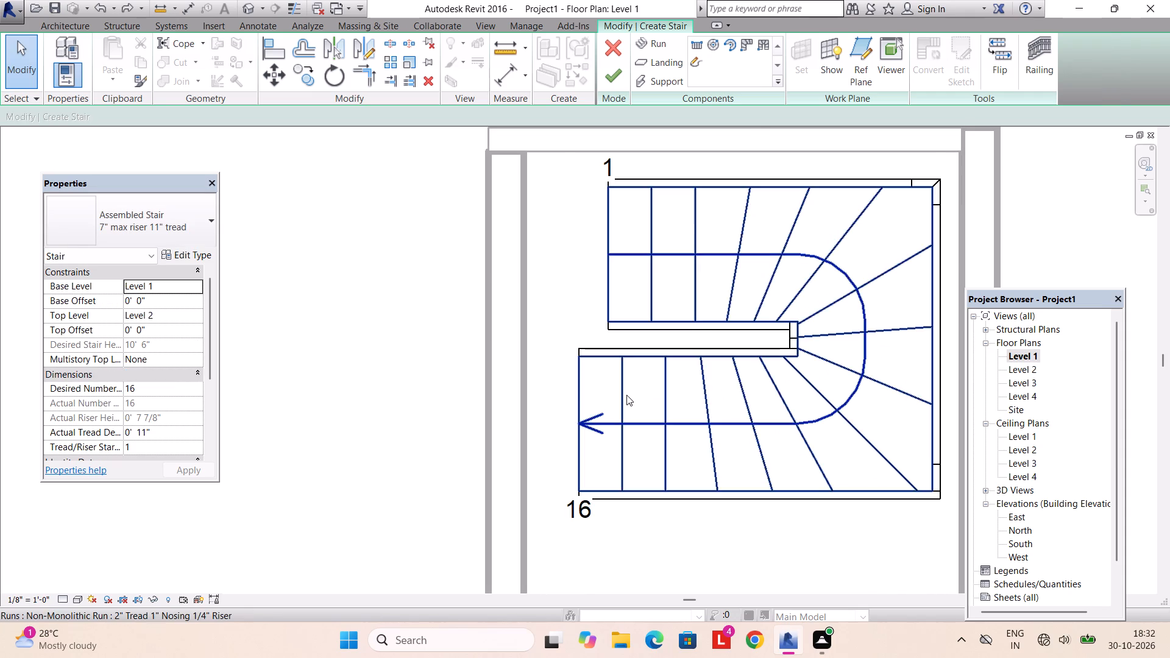
{"action": "left_click", "coordinate": [626, 395]}
{"action": "scroll", "coordinate": [684, 391], "scroll_direction": "down", "scroll_amount": 4}
{"action": "scroll", "coordinate": [760, 399], "scroll_direction": "up", "scroll_amount": 1}
{"action": "scroll", "coordinate": [767, 430], "scroll_direction": "down", "scroll_amount": 3}
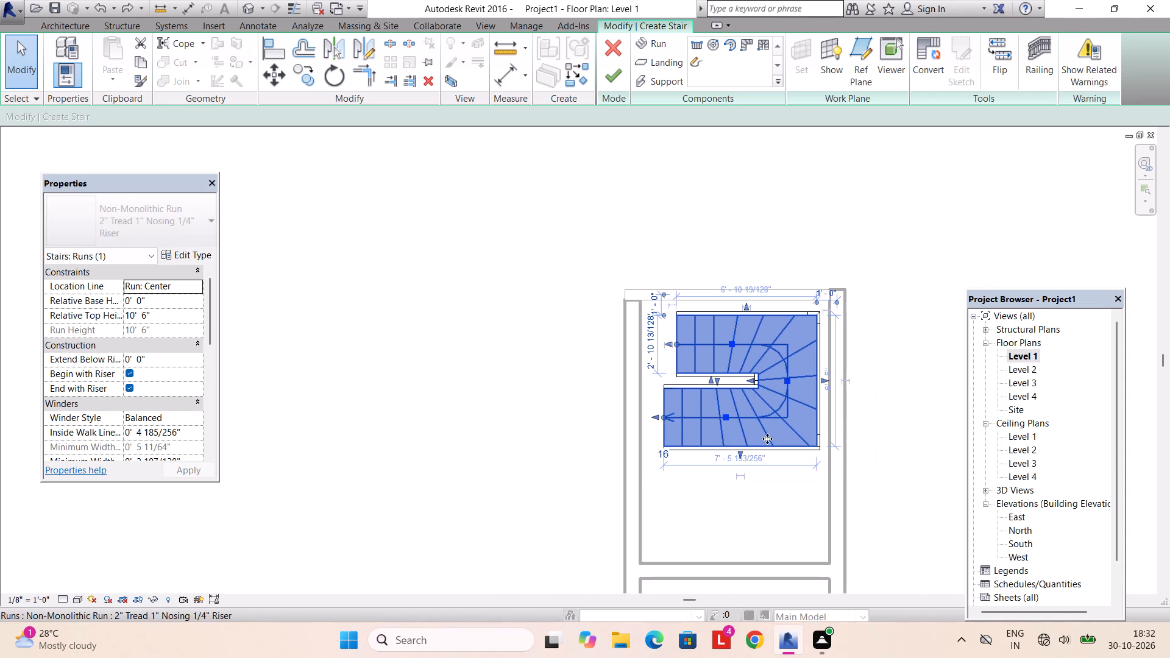
{"action": "key", "text": "Up"}
{"action": "key", "text": "Up"}
{"action": "key", "text": "Right"}
{"action": "key", "text": "Right"}
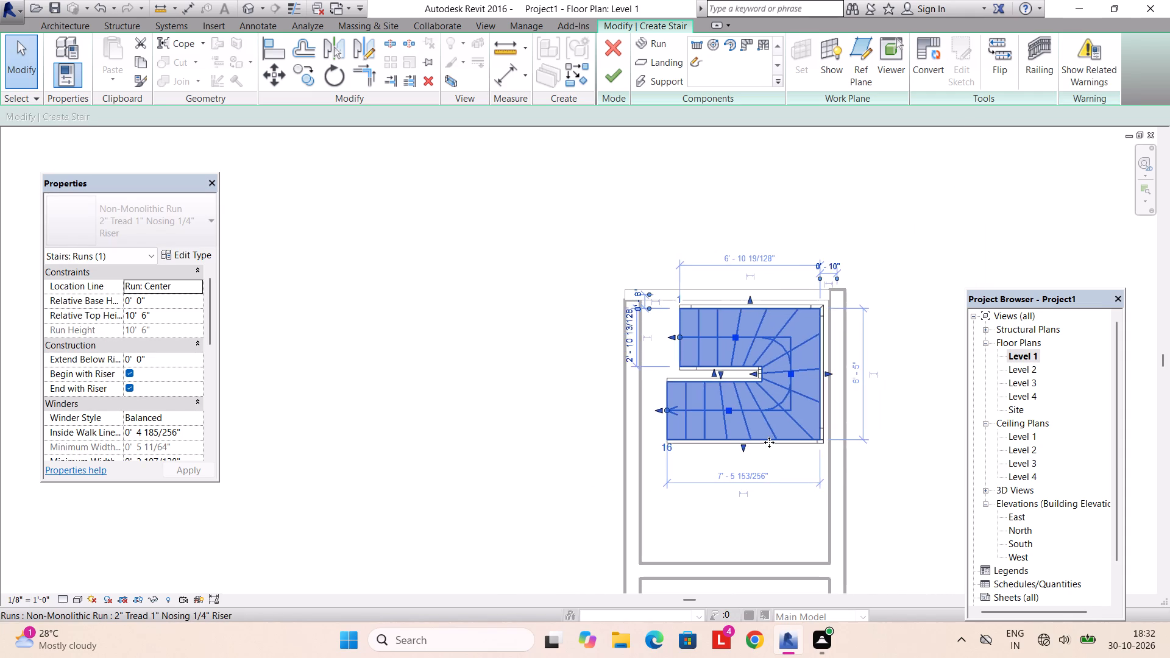
{"action": "key", "text": "Right"}
{"action": "key", "text": "Up"}
{"action": "key", "text": "Left"}
{"action": "key", "text": "Up"}
{"action": "key", "text": "Down"}
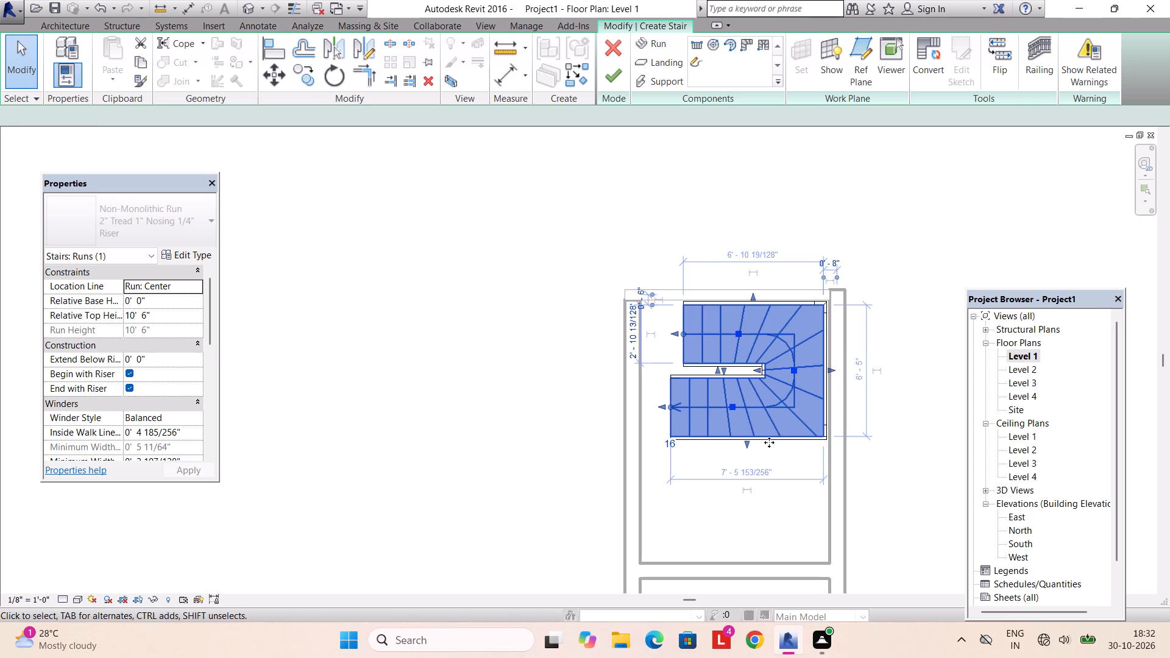
{"action": "key", "text": "Right"}
Delete the long stringer segment along the stair's east side.
{"action": "scroll", "coordinate": [769, 442], "scroll_direction": "up", "scroll_amount": 5}
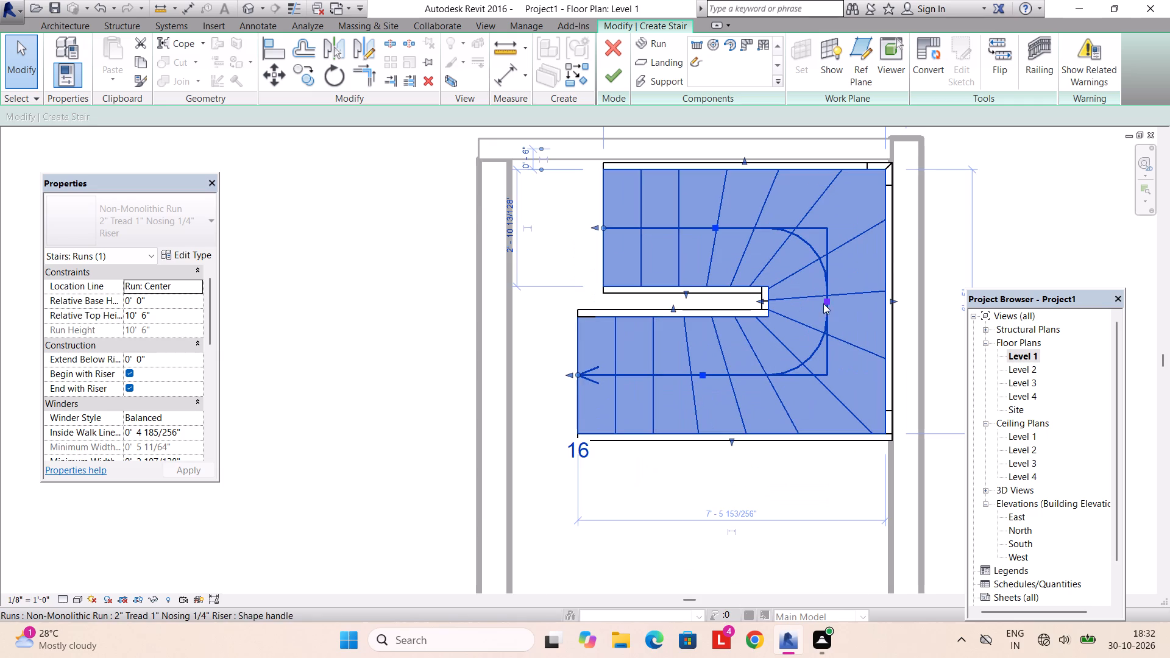
{"action": "left_click", "coordinate": [887, 262]}
{"action": "key", "text": "Escape"}
{"action": "left_click", "coordinate": [893, 264]}
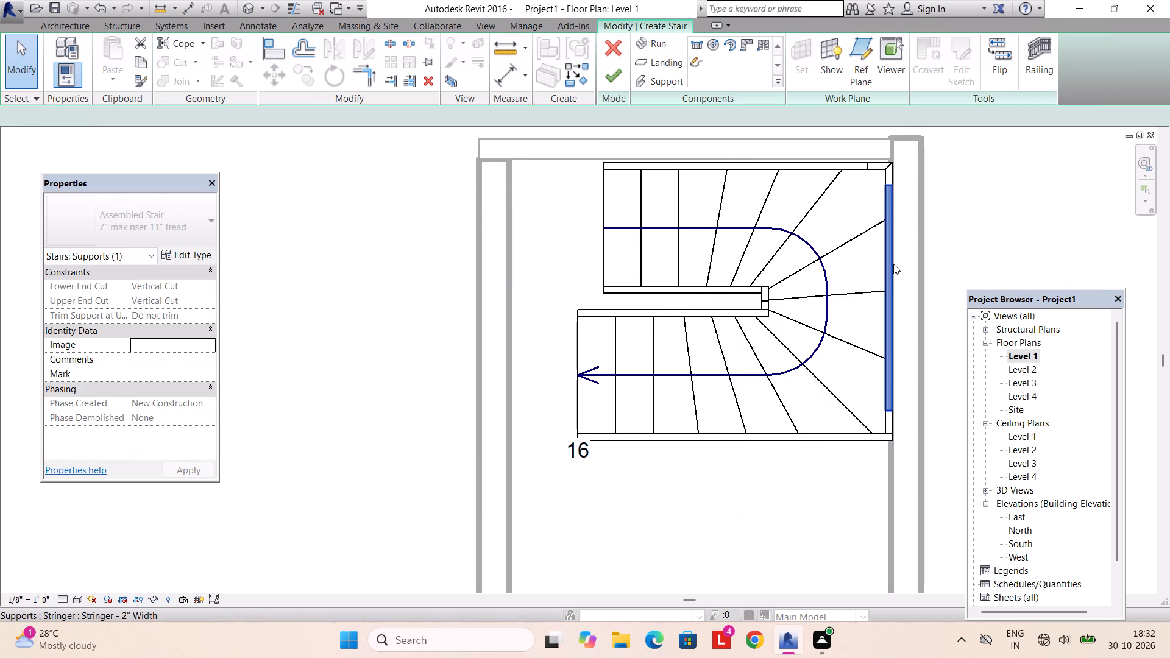
{"action": "key", "text": "BackSpace"}
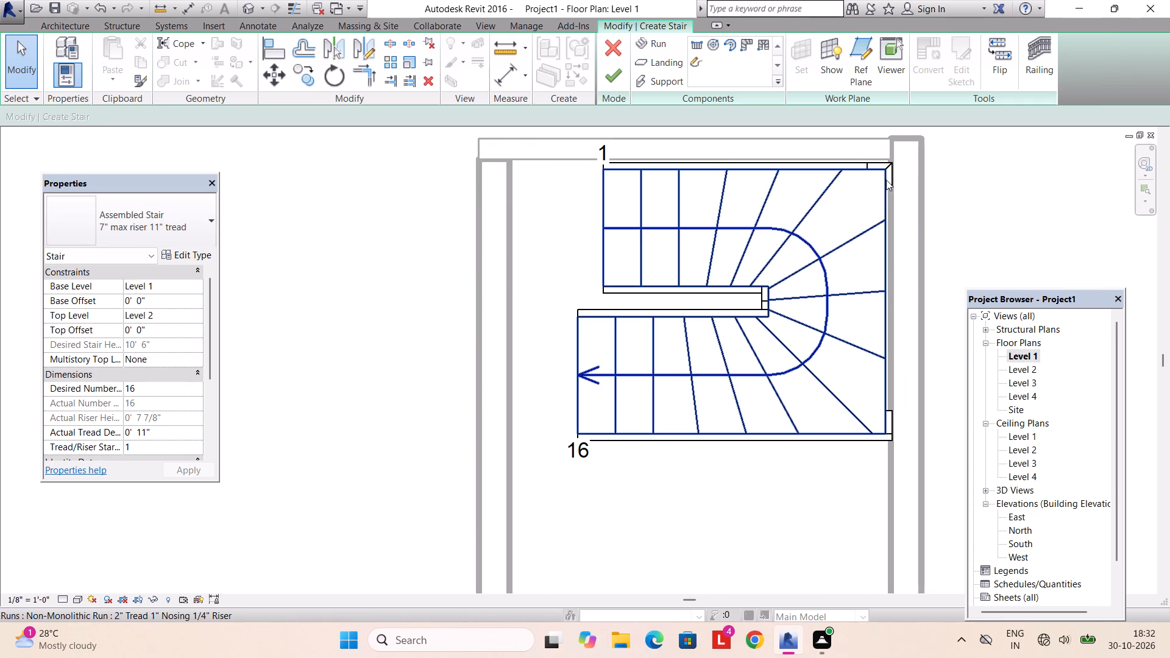
Delete the short stringer pieces at the stair's northeast corner.
{"action": "left_click", "coordinate": [890, 175]}
{"action": "key", "text": "Escape"}
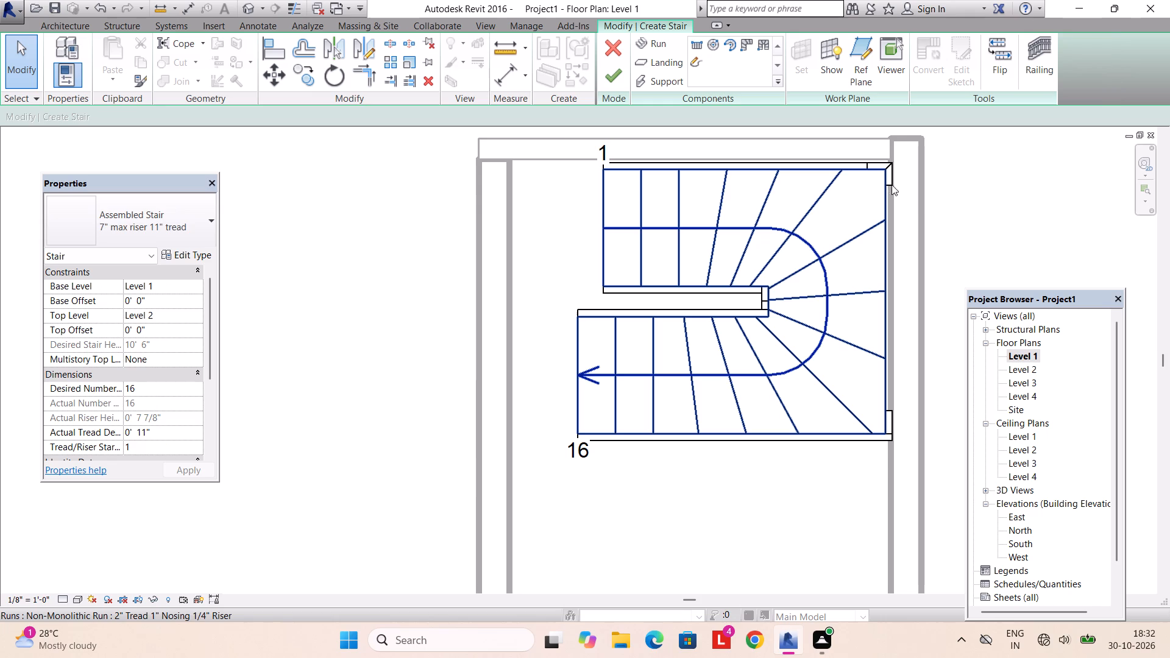
{"action": "left_click", "coordinate": [892, 177]}
{"action": "key", "text": "Escape"}
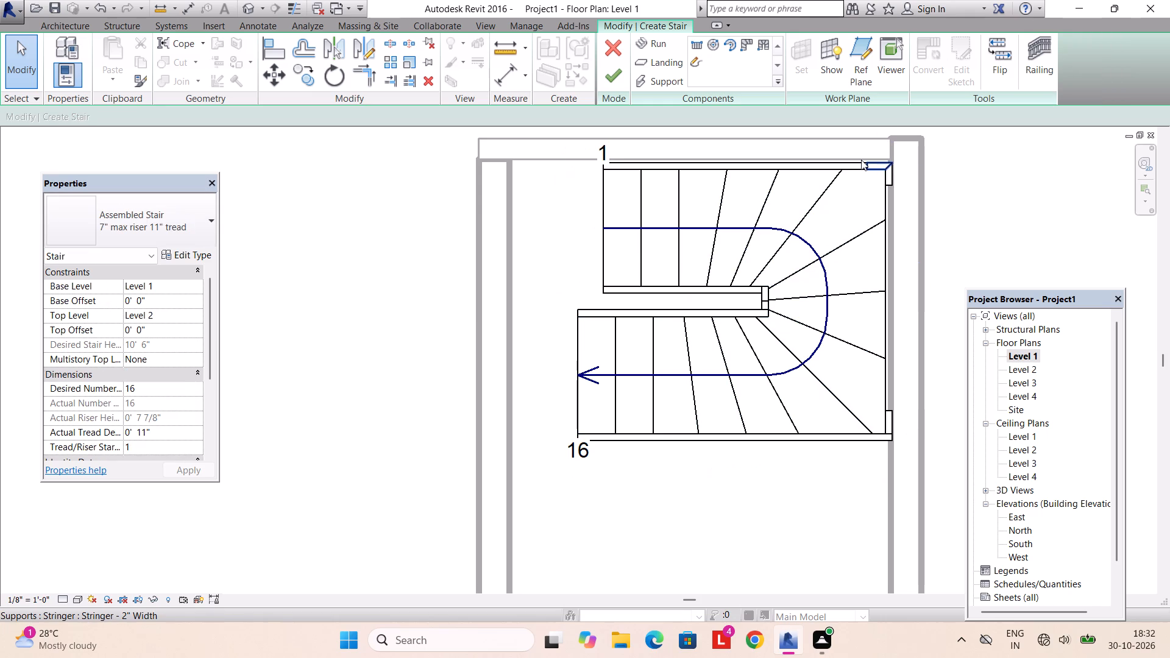
{"action": "left_click", "coordinate": [861, 160]}
{"action": "key", "text": "Delete"}
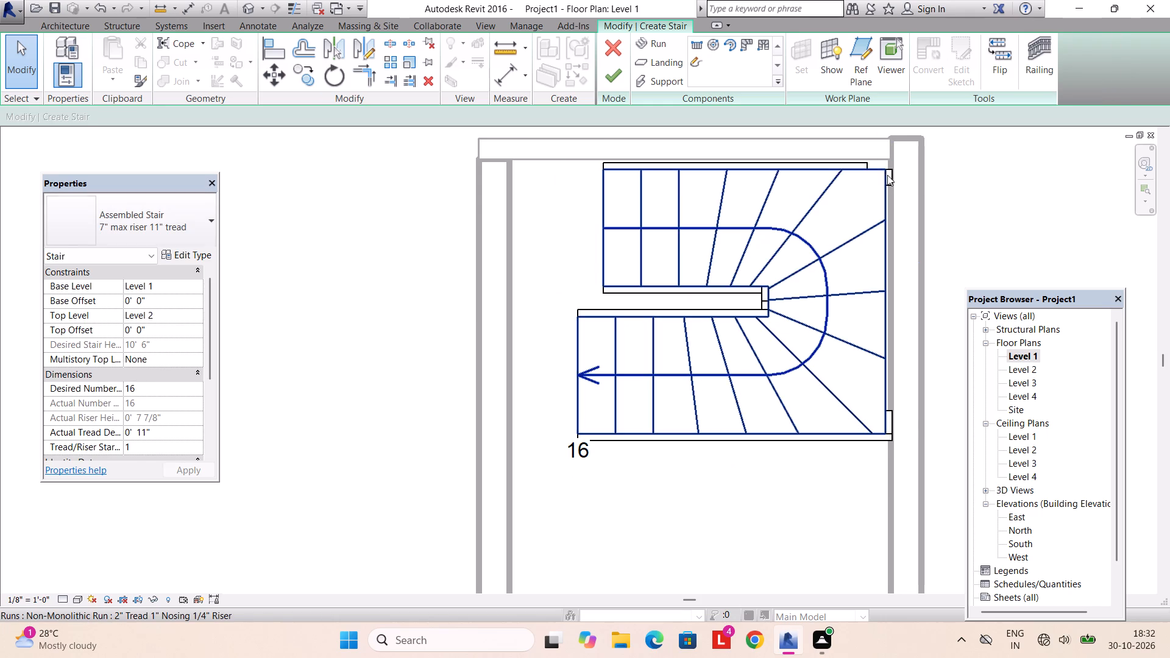
{"action": "left_click", "coordinate": [887, 175]}
{"action": "left_click", "coordinate": [891, 176]}
{"action": "left_click", "coordinate": [893, 190]}
{"action": "key", "text": "Delete"}
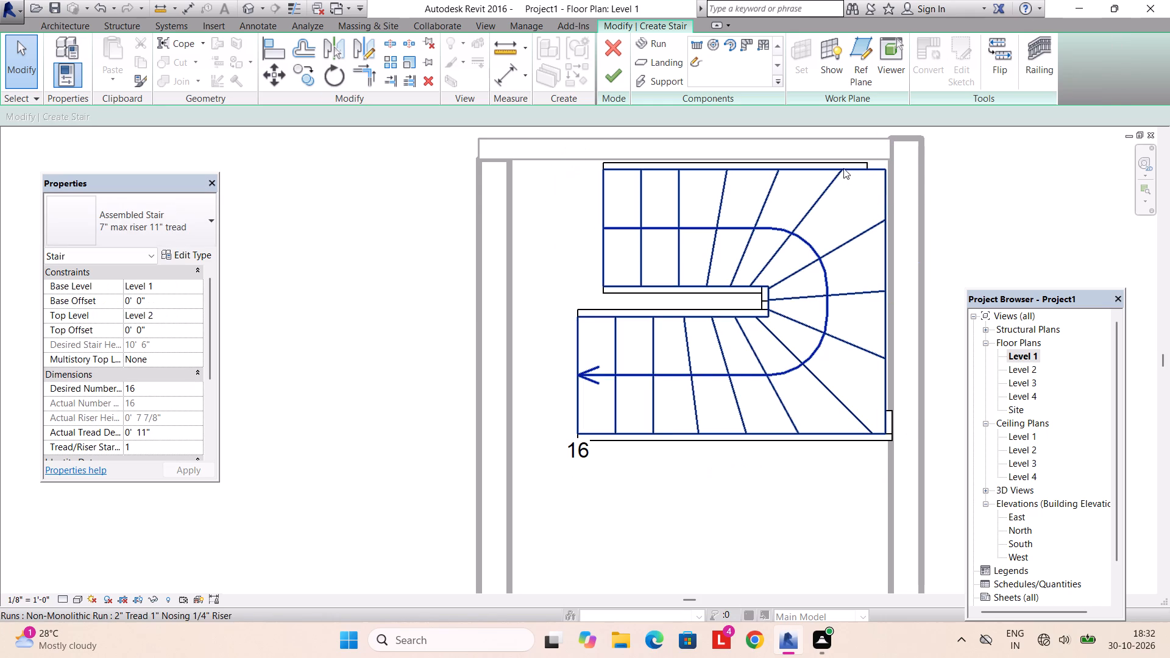
Delete the outer stringers along the stair's north and south sides and the remaining piece at the southeast corner.
{"action": "left_click", "coordinate": [841, 161]}
{"action": "key", "text": "Delete"}
{"action": "left_click", "coordinate": [835, 440]}
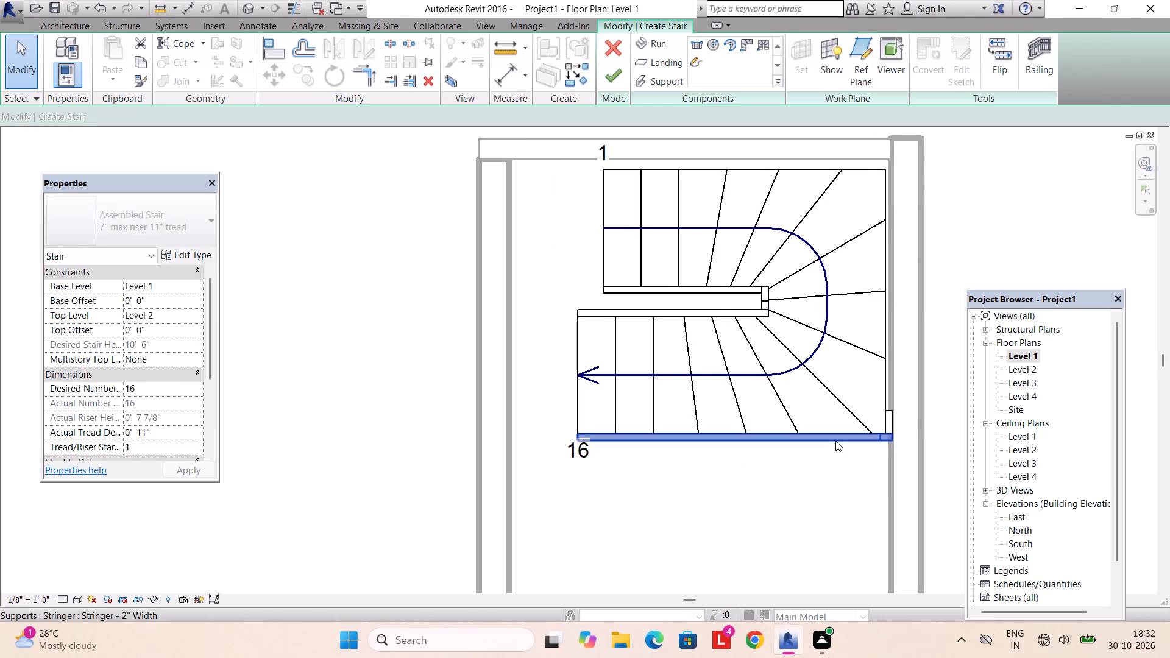
{"action": "key", "text": "Delete"}
{"action": "left_click", "coordinate": [893, 418]}
{"action": "key", "text": "Delete"}
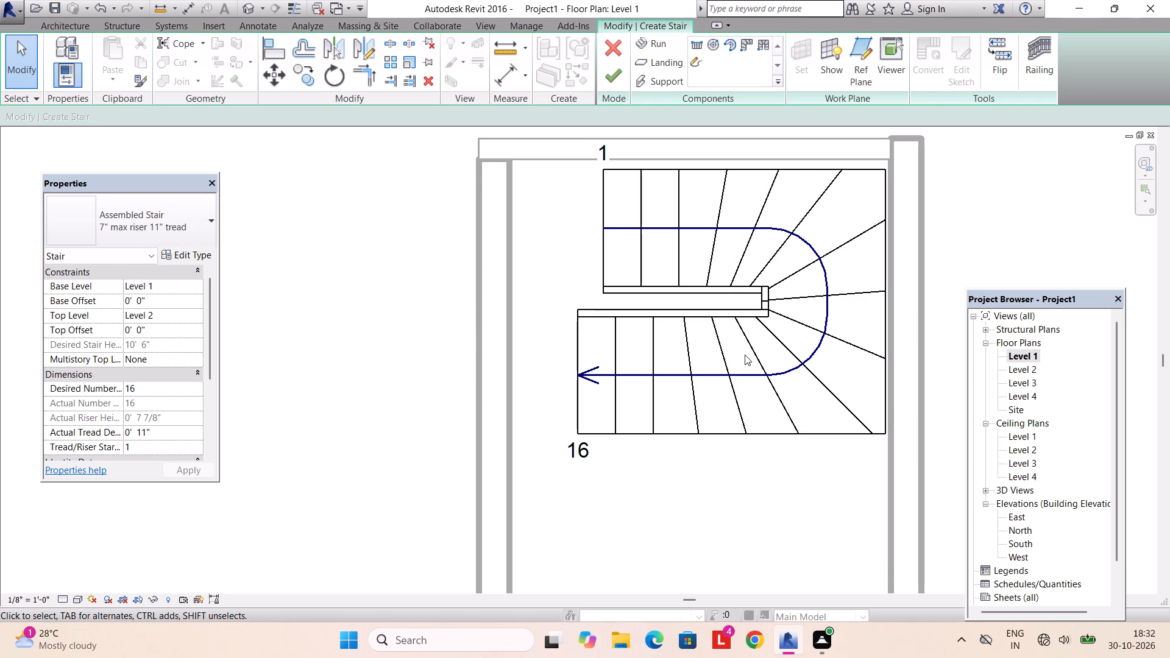
Nudge the winder run north and east flush with the inner faces of the north and east walls, and finish the stair edit.
{"action": "left_click", "coordinate": [831, 174]}
{"action": "key", "text": "Up"}
{"action": "key", "text": "Up"}
{"action": "left_click", "coordinate": [831, 174]}
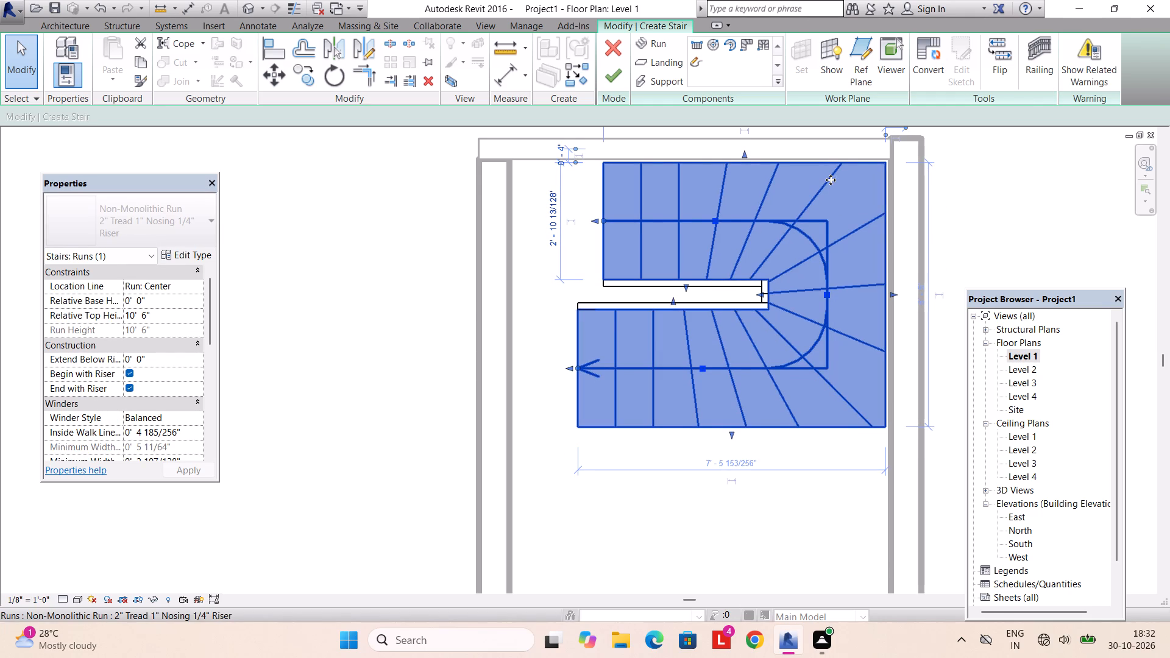
{"action": "key", "text": "Right"}
{"action": "key", "text": "Up"}
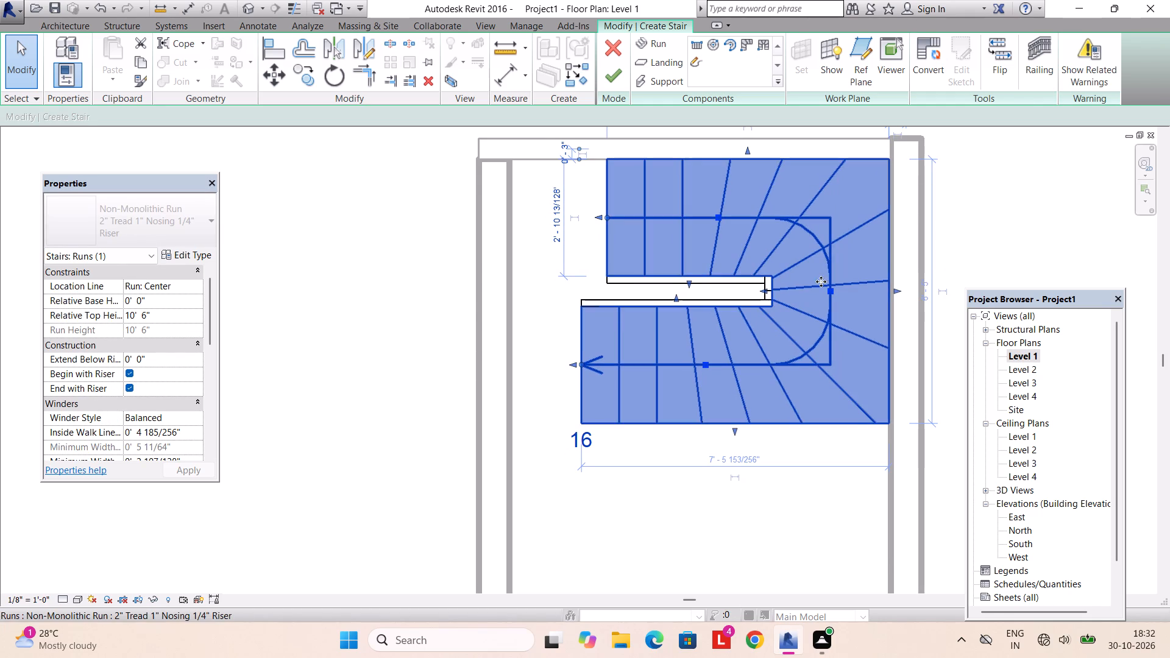
{"action": "left_click", "coordinate": [623, 77]}
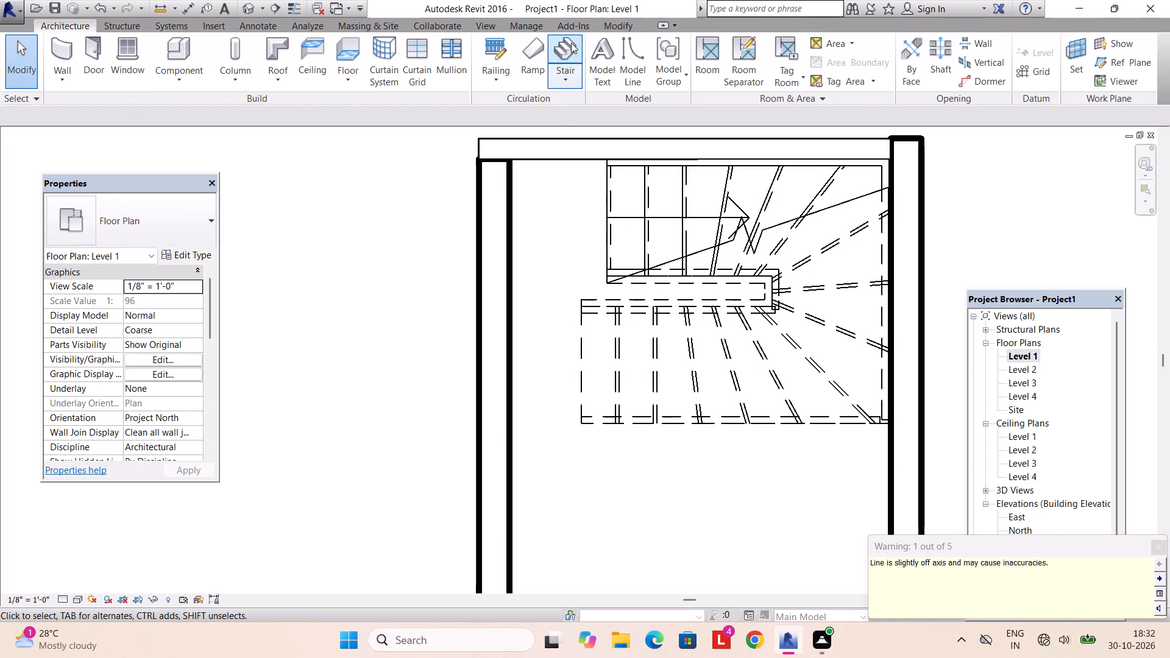
In the 3D view, set the unconnected height of the two tall interior cross walls to 10'.
{"action": "left_click", "coordinate": [485, 24]}
{"action": "left_click", "coordinate": [440, 53]}
{"action": "scroll", "coordinate": [525, 218], "scroll_direction": "down", "scroll_amount": 4}
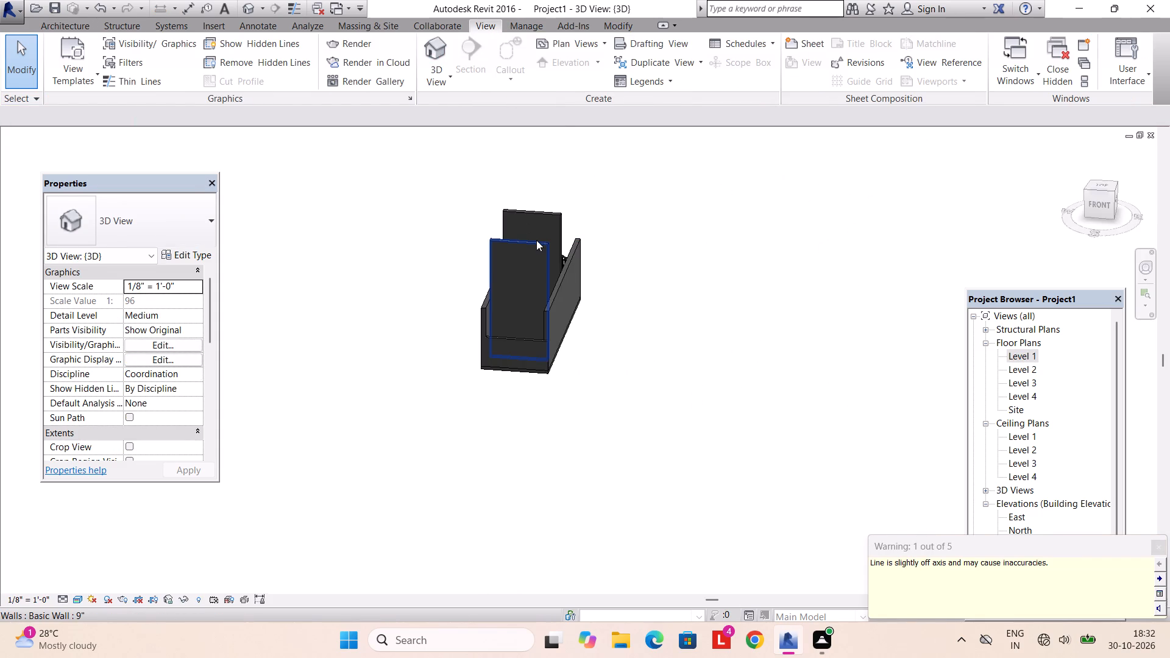
{"action": "left_click", "coordinate": [539, 249]}
{"action": "left_click", "coordinate": [548, 210], "text": "ctrl"}
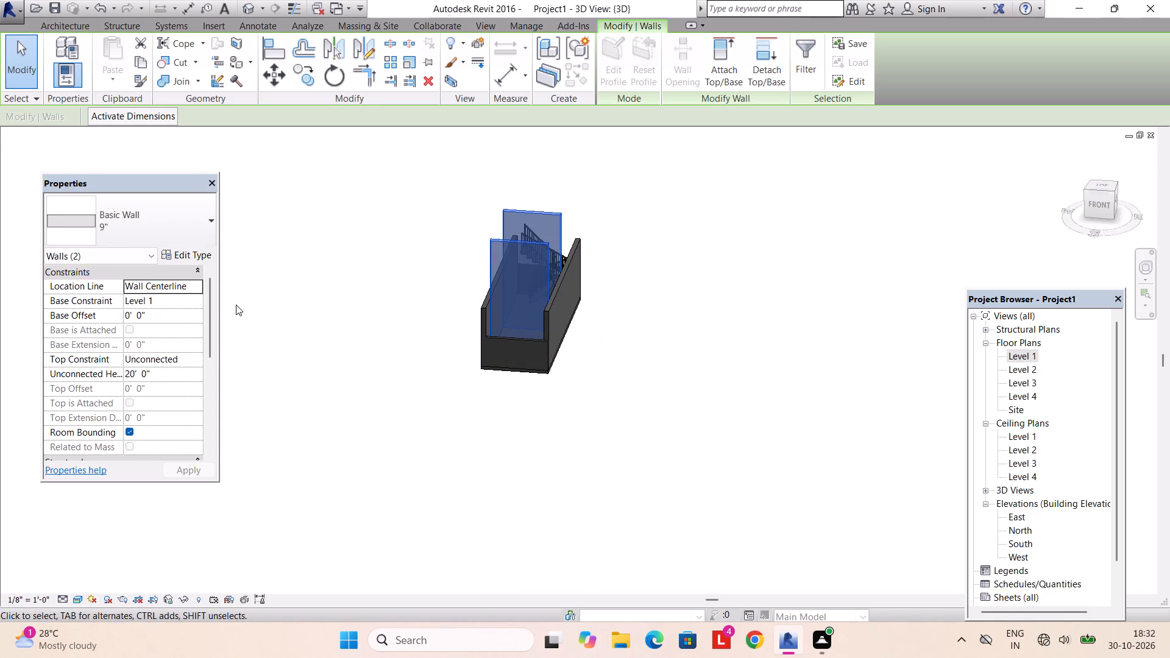
{"action": "left_click", "coordinate": [163, 373]}
{"action": "type", "text": "10'"}
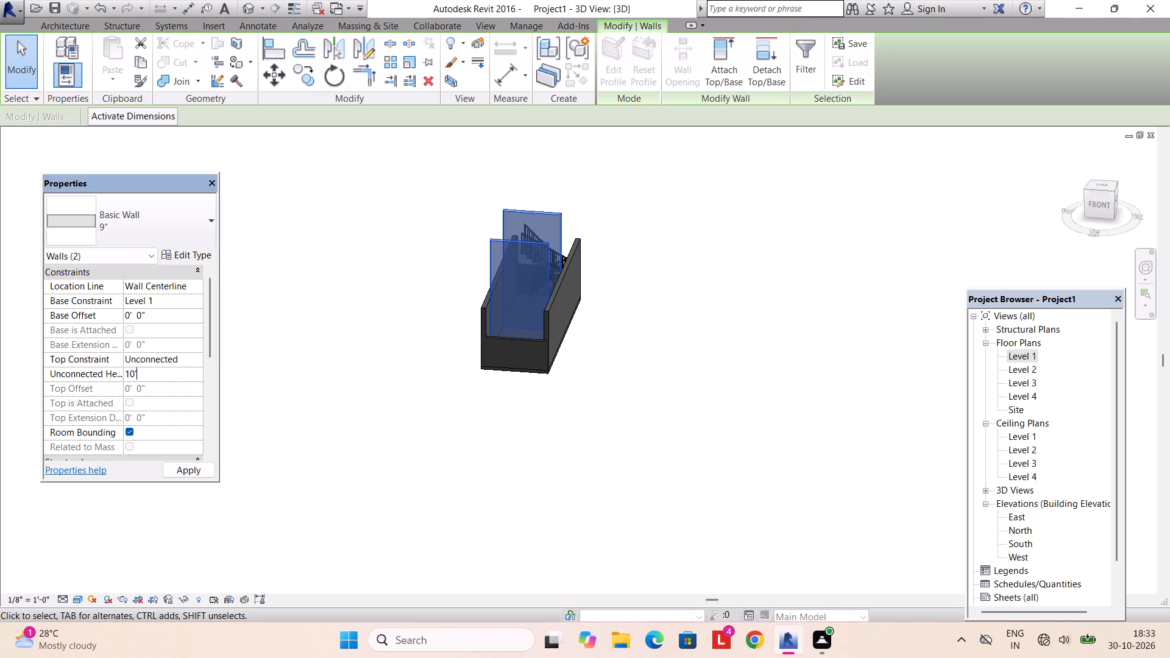
{"action": "key", "text": "Return"}
{"action": "key", "text": "Return"}
{"action": "key", "text": "Escape"}
{"action": "scroll", "coordinate": [213, 369], "scroll_direction": "down", "scroll_amount": 3}
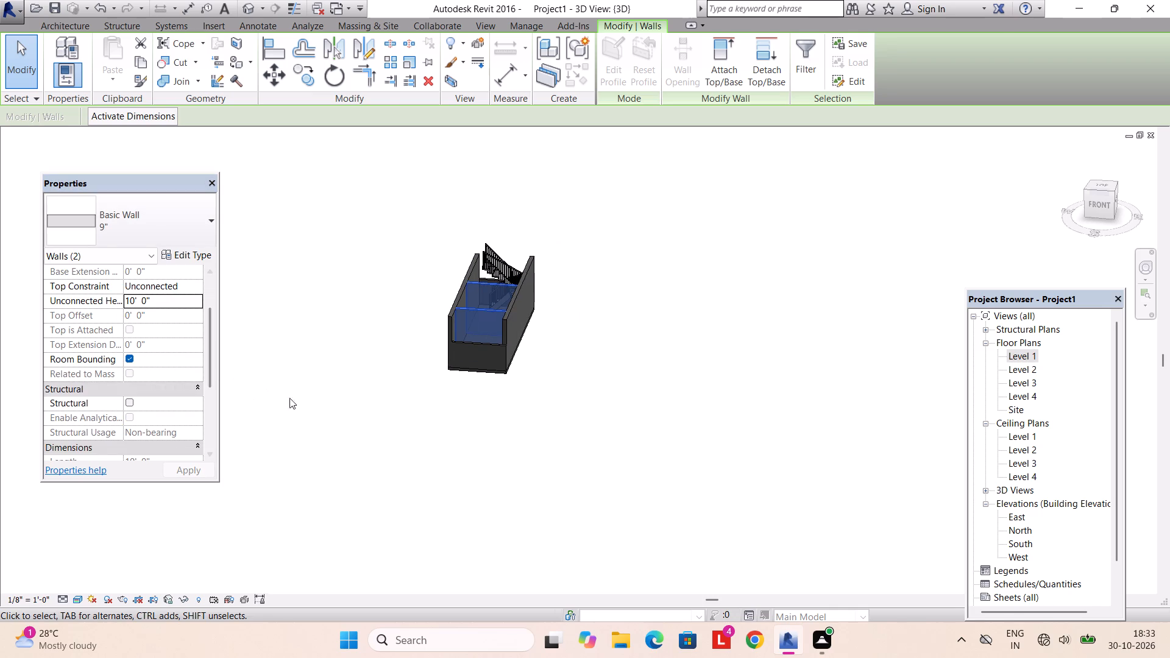
{"action": "key", "text": "Escape"}
Examine the winder stair and its railings in 3D from several sides, checking the fit against the north room's walls.
{"action": "scroll", "coordinate": [292, 406], "scroll_direction": "down", "scroll_amount": 2}
{"action": "middle_click_drag", "start_coordinate": [288, 403], "coordinate": [515, 418], "text": "shift"}
{"action": "middle_click_drag", "start_coordinate": [370, 378], "coordinate": [582, 377], "text": "shift"}
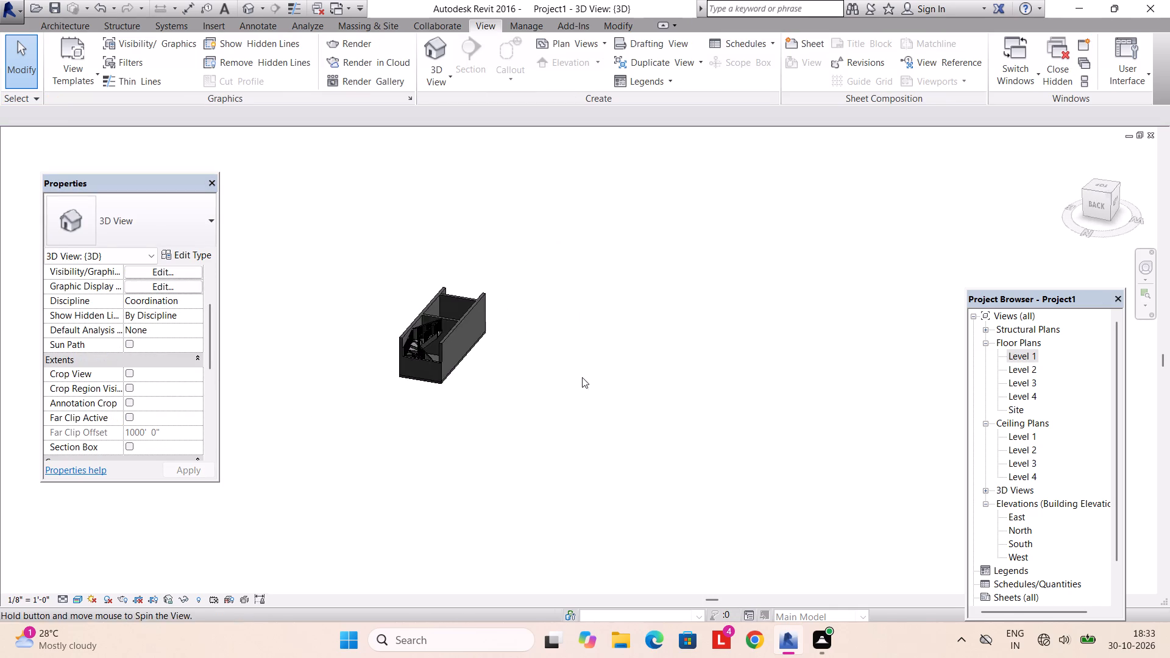
{"action": "middle_click_drag", "start_coordinate": [582, 377], "coordinate": [581, 379], "text": "shift"}
{"action": "scroll", "coordinate": [454, 369], "scroll_direction": "up", "scroll_amount": 6}
{"action": "middle_click_drag", "start_coordinate": [396, 379], "coordinate": [408, 441], "text": "shift"}
{"action": "scroll", "coordinate": [378, 359], "scroll_direction": "up", "scroll_amount": 6}
{"action": "middle_click_drag", "start_coordinate": [383, 353], "coordinate": [211, 430], "text": "shift"}
{"action": "scroll", "coordinate": [364, 311], "scroll_direction": "down", "scroll_amount": 4}
{"action": "middle_click_drag", "start_coordinate": [378, 320], "coordinate": [400, 458]}
{"action": "middle_click_drag", "start_coordinate": [378, 402], "coordinate": [341, 516], "text": "shift"}
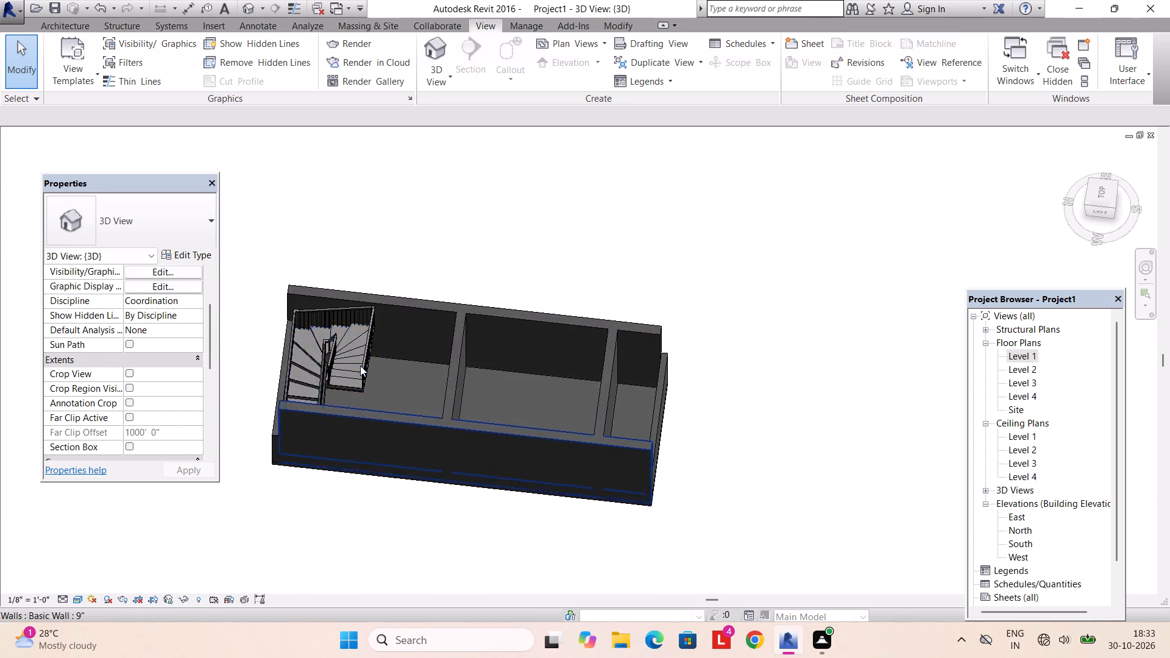
{"action": "scroll", "coordinate": [355, 350], "scroll_direction": "up", "scroll_amount": 6}
{"action": "middle_click_drag", "start_coordinate": [354, 355], "coordinate": [351, 409], "text": "shift"}
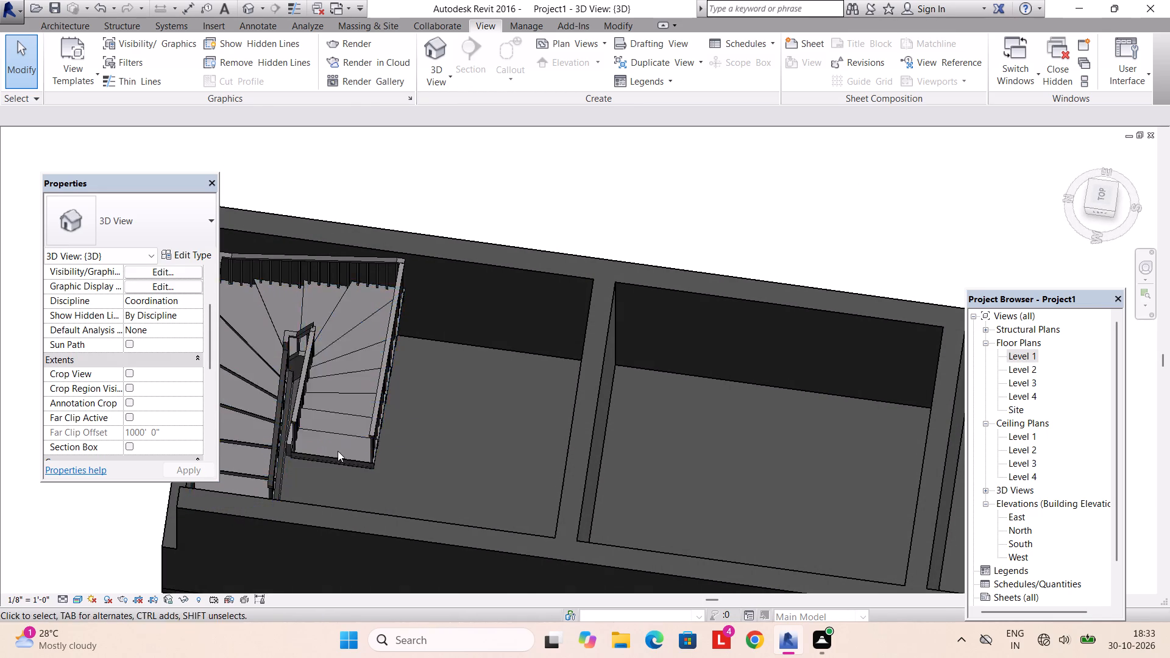
{"action": "scroll", "coordinate": [337, 451], "scroll_direction": "down", "scroll_amount": 4}
{"action": "middle_click_drag", "start_coordinate": [338, 434], "coordinate": [366, 384]}
{"action": "middle_click_drag", "start_coordinate": [472, 408], "coordinate": [386, 417]}
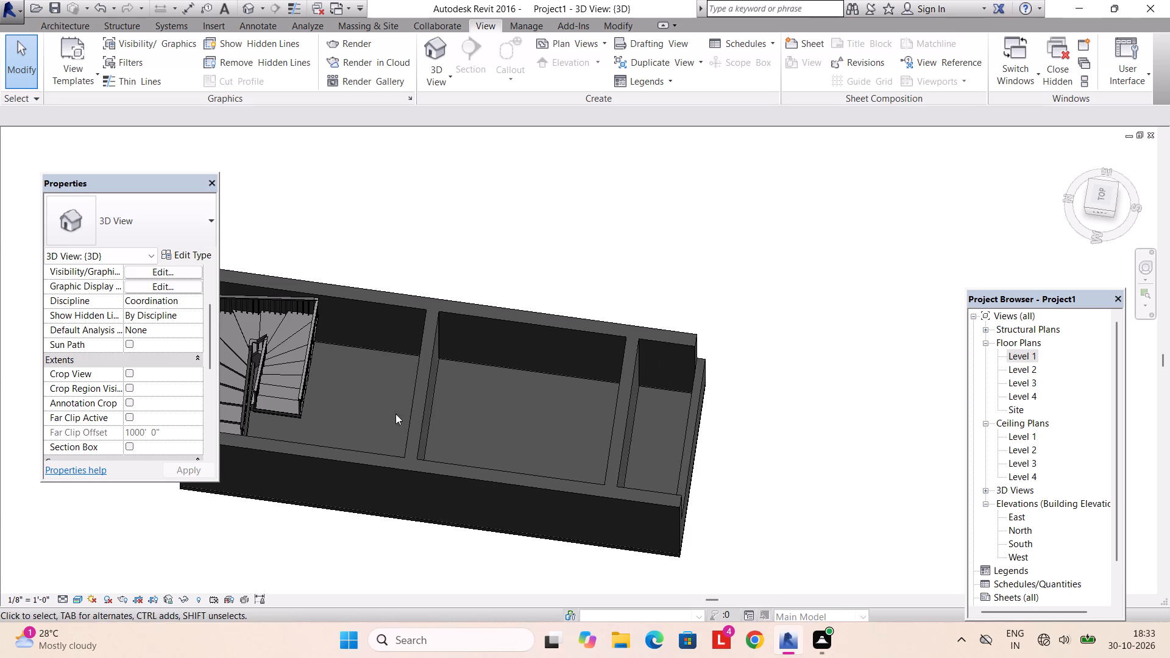
{"action": "middle_click_drag", "start_coordinate": [422, 423], "coordinate": [225, 207], "text": "shift"}
{"action": "scroll", "coordinate": [444, 314], "scroll_direction": "up", "scroll_amount": 2}
{"action": "middle_click_drag", "start_coordinate": [448, 314], "coordinate": [481, 458], "text": "shift"}
{"action": "scroll", "coordinate": [377, 345], "scroll_direction": "down", "scroll_amount": 3}
{"action": "middle_click_drag", "start_coordinate": [373, 347], "coordinate": [333, 400], "text": "shift"}
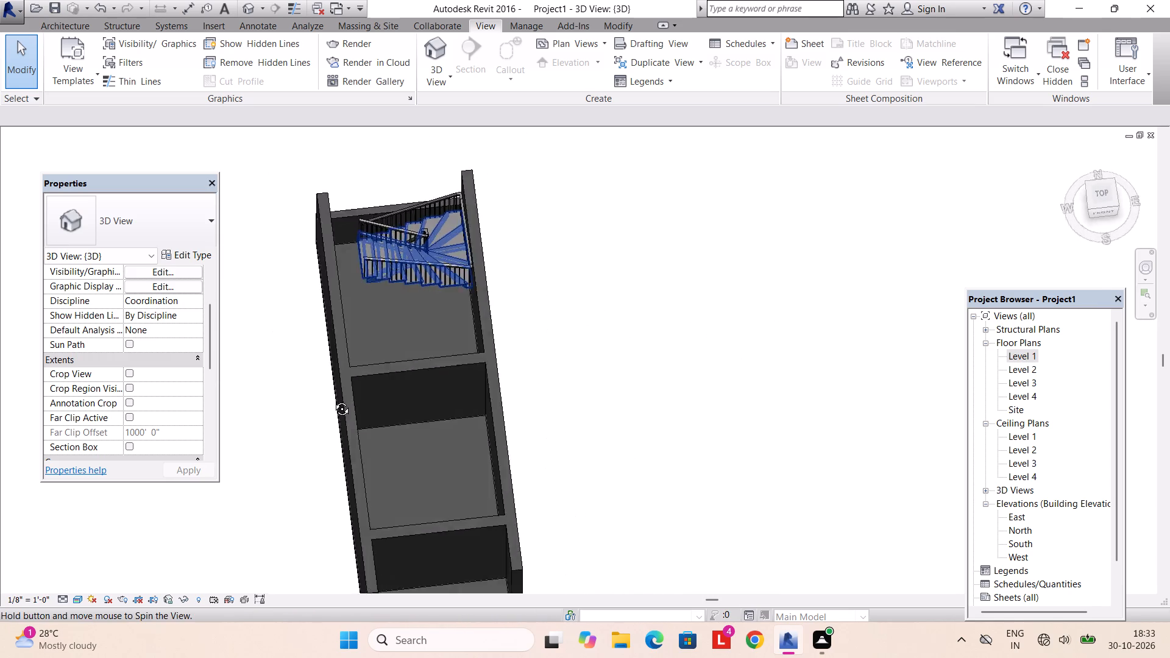
{"action": "middle_click_drag", "start_coordinate": [333, 400], "coordinate": [315, 431], "text": "shift"}
{"action": "scroll", "coordinate": [379, 277], "scroll_direction": "up", "scroll_amount": 5}
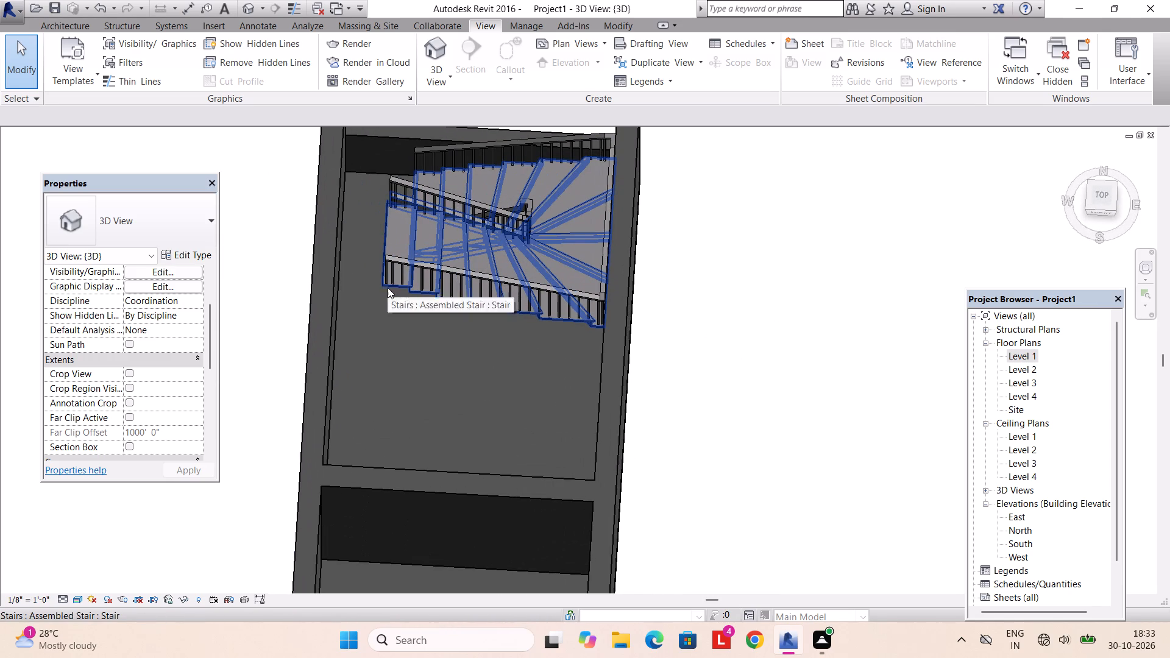
{"action": "middle_click_drag", "start_coordinate": [386, 289], "coordinate": [443, 314]}
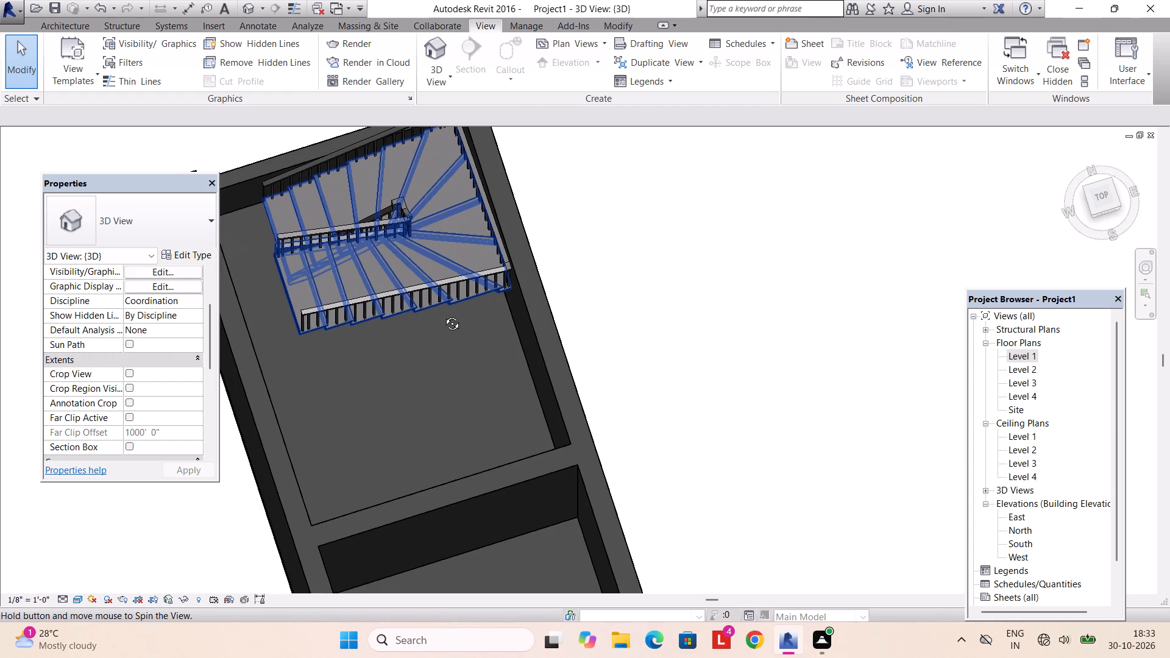
{"action": "middle_click_drag", "start_coordinate": [443, 314], "coordinate": [445, 313]}
{"action": "scroll", "coordinate": [439, 310], "scroll_direction": "down", "scroll_amount": 4}
{"action": "middle_click_drag", "start_coordinate": [439, 310], "coordinate": [402, 307], "text": "shift"}
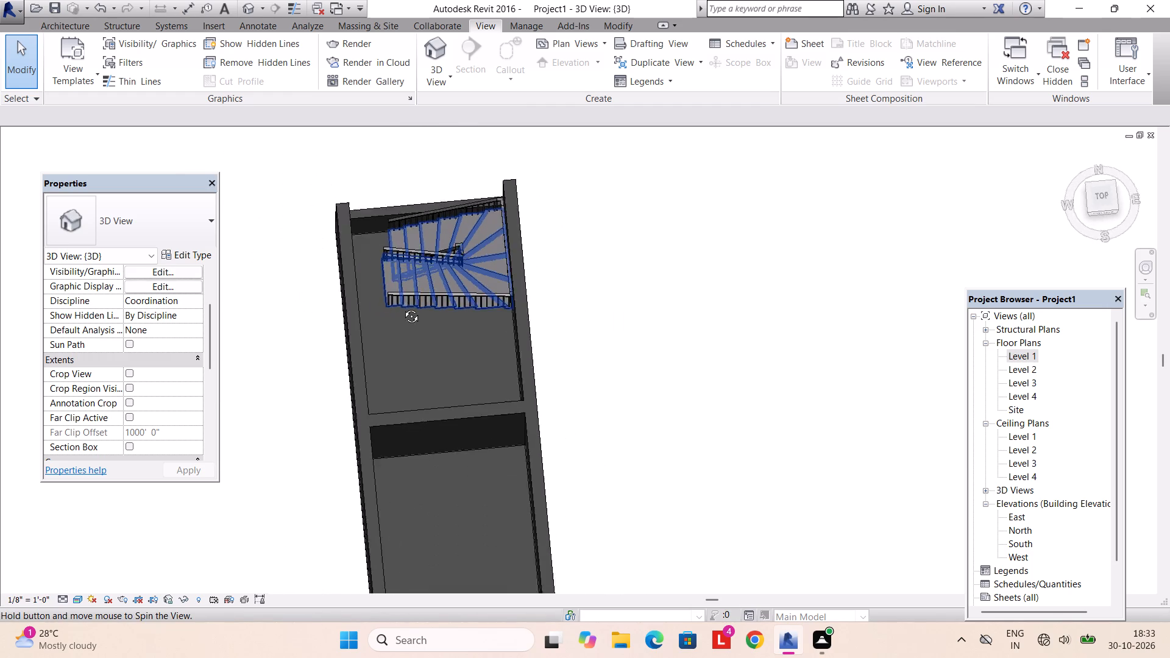
{"action": "middle_click_drag", "start_coordinate": [402, 307], "coordinate": [379, 199], "text": "shift"}
In the Level 1 floor plan, measure along the east wall from the room's northeast inner corner to the stair's southeast corner.
{"action": "double_click", "coordinate": [1027, 356]}
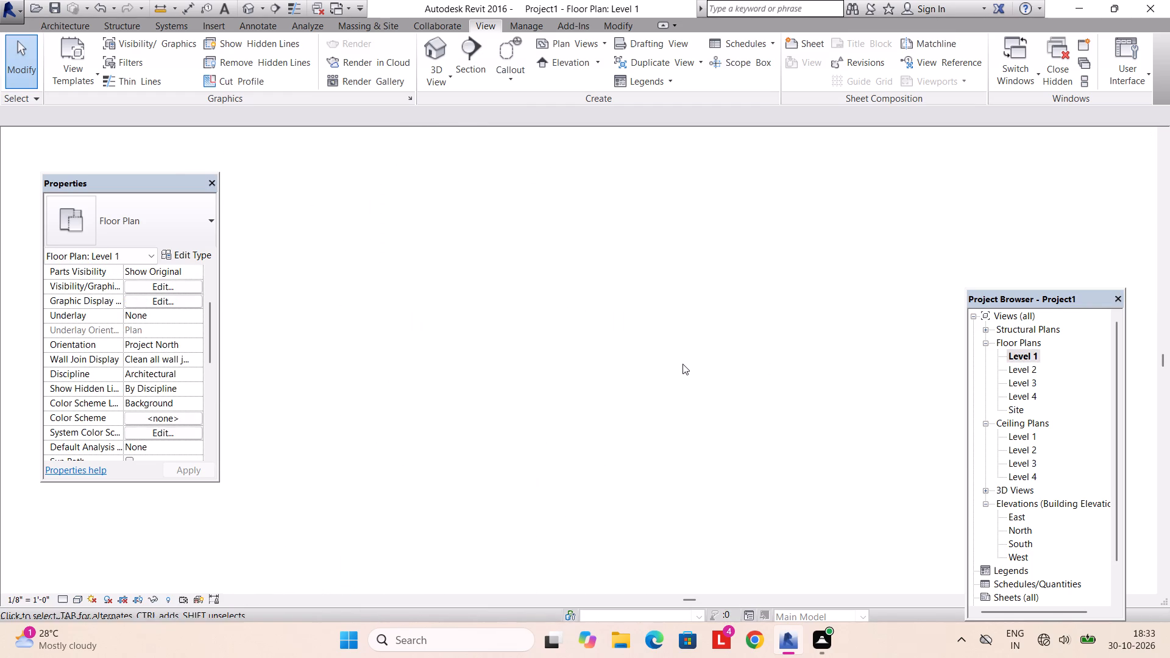
{"action": "scroll", "coordinate": [682, 364], "scroll_direction": "down", "scroll_amount": 5}
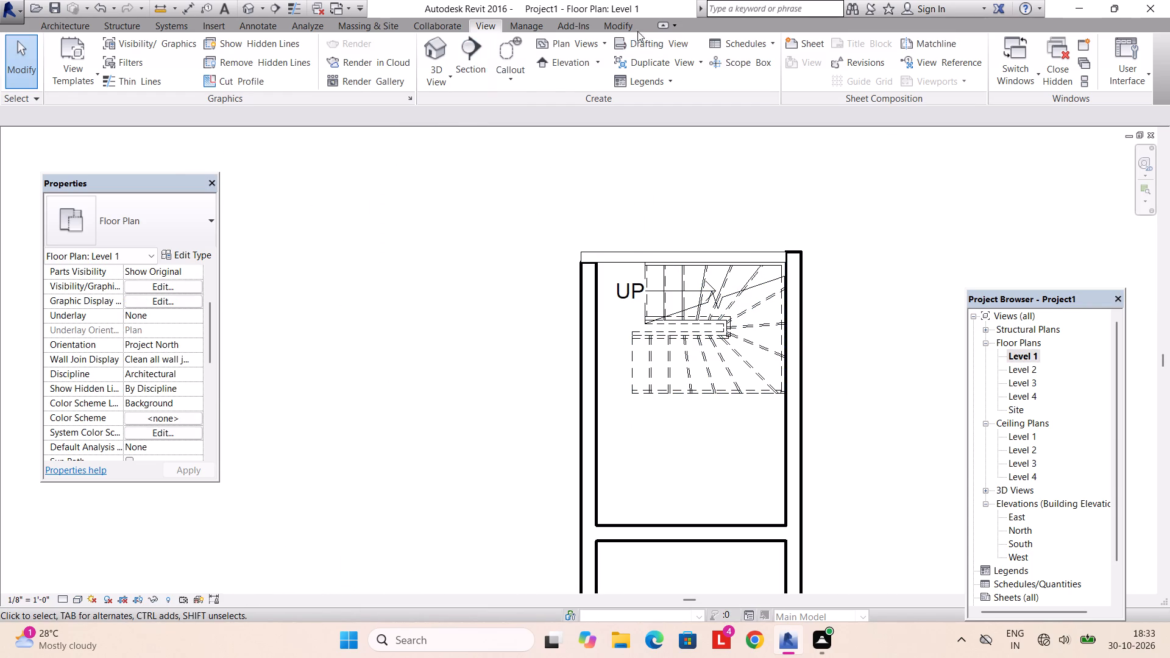
{"action": "left_click", "coordinate": [632, 29]}
{"action": "left_click", "coordinate": [513, 45]}
{"action": "scroll", "coordinate": [843, 296], "scroll_direction": "up", "scroll_amount": 2}
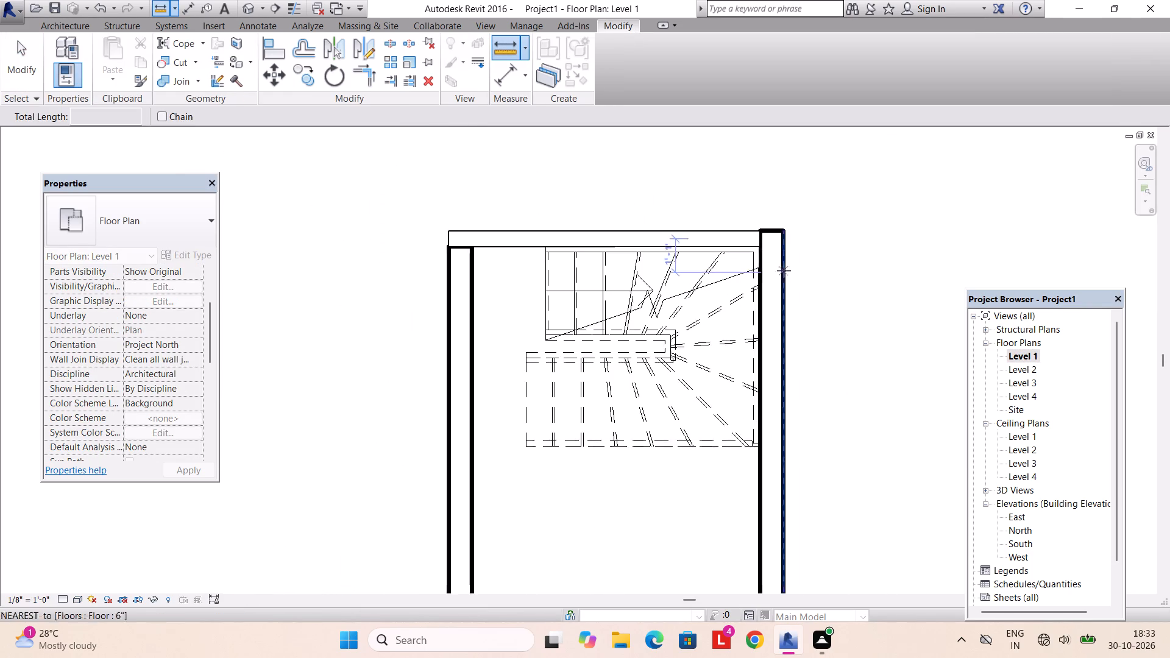
{"action": "scroll", "coordinate": [784, 271], "scroll_direction": "up", "scroll_amount": 2}
{"action": "left_click", "coordinate": [760, 244]}
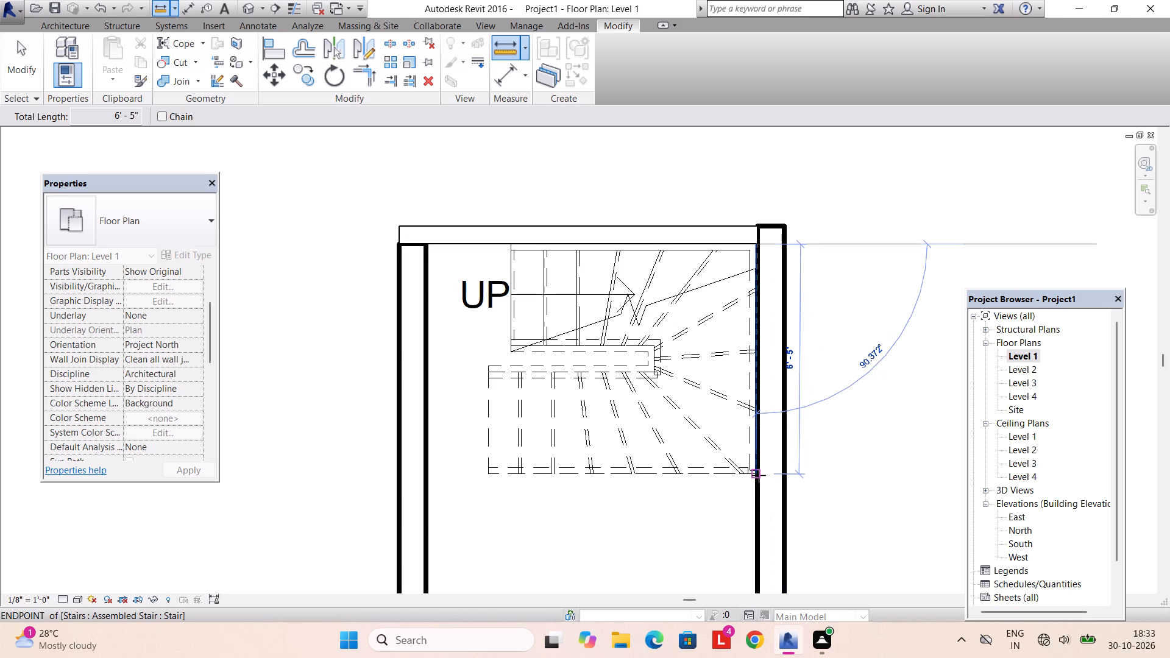
{"action": "key", "text": "Escape"}
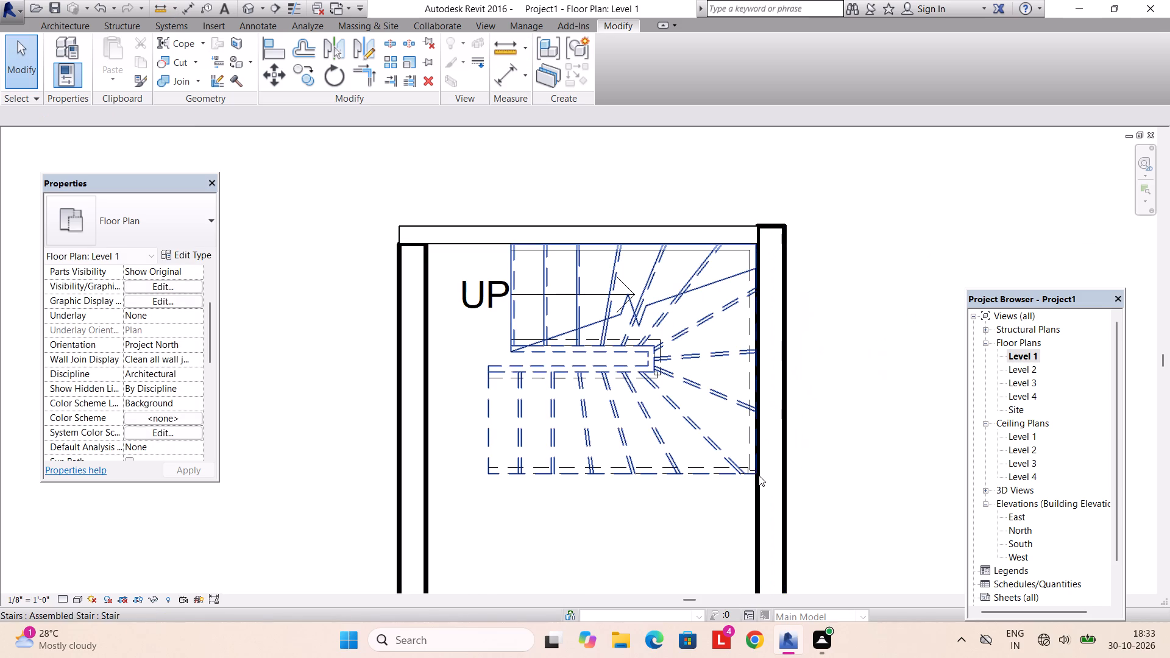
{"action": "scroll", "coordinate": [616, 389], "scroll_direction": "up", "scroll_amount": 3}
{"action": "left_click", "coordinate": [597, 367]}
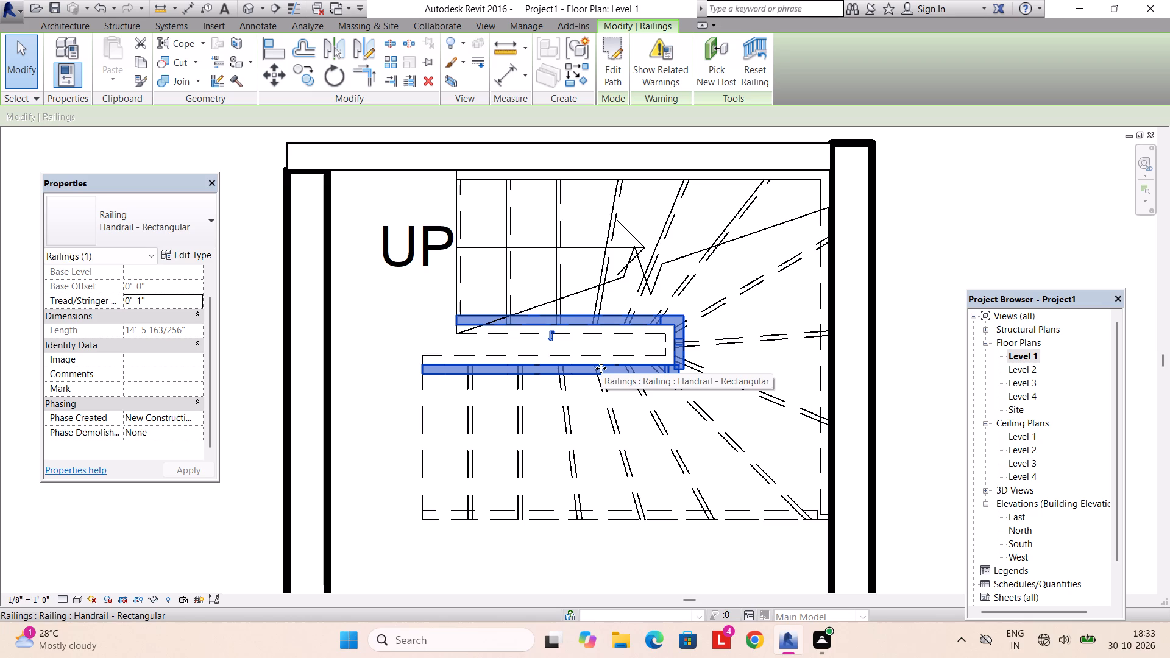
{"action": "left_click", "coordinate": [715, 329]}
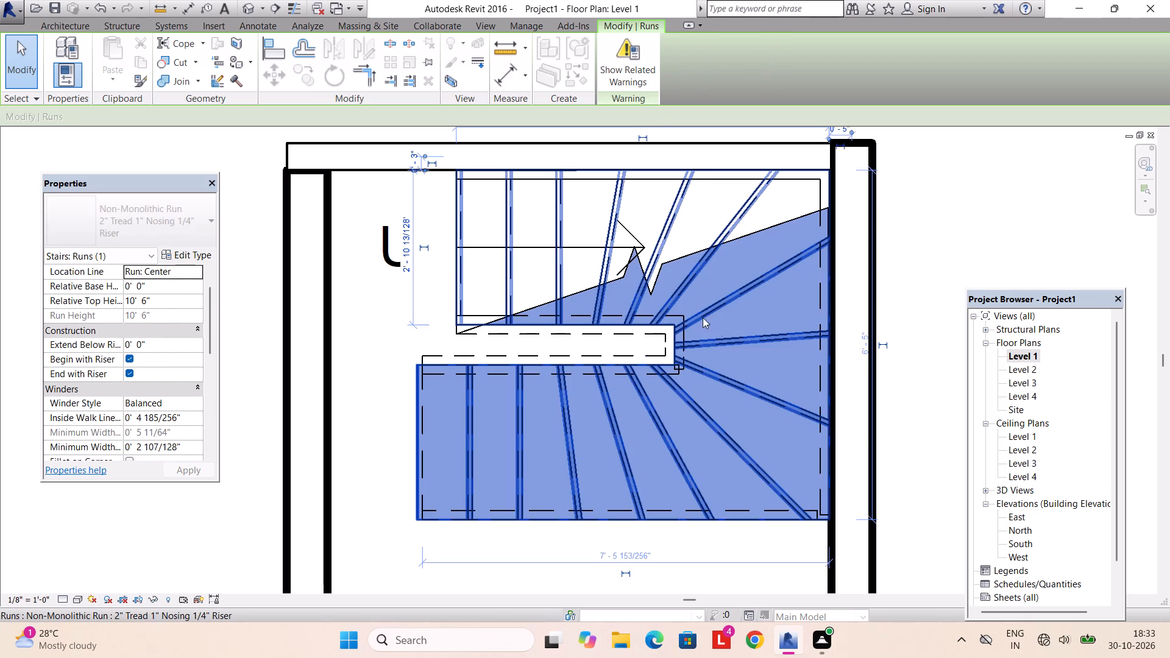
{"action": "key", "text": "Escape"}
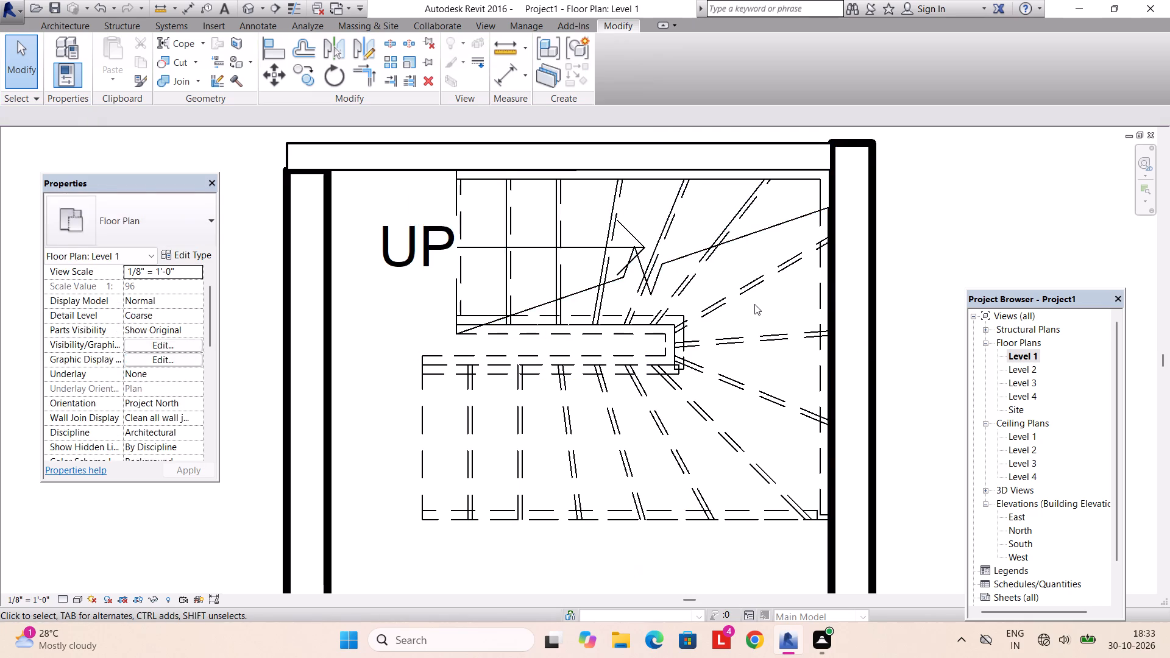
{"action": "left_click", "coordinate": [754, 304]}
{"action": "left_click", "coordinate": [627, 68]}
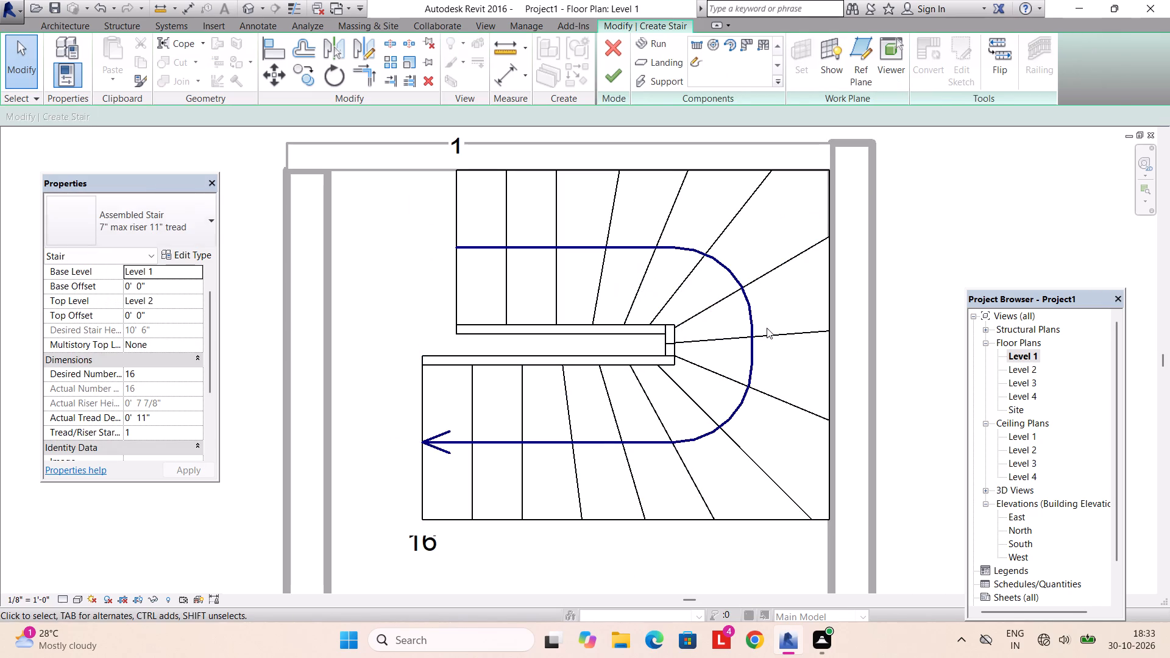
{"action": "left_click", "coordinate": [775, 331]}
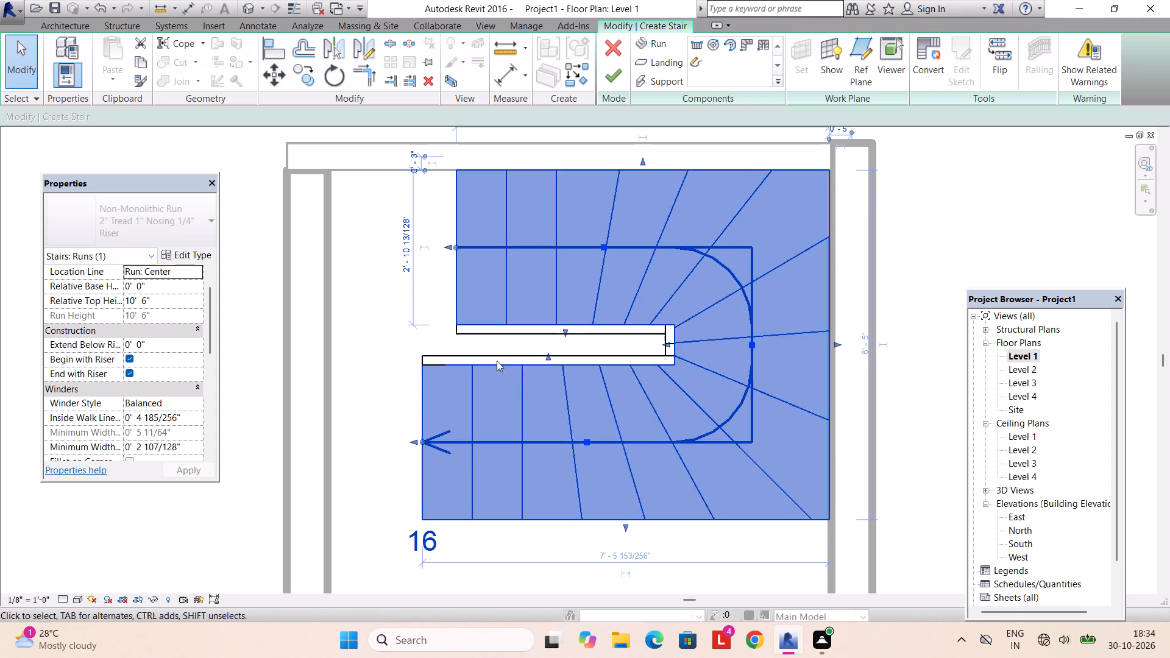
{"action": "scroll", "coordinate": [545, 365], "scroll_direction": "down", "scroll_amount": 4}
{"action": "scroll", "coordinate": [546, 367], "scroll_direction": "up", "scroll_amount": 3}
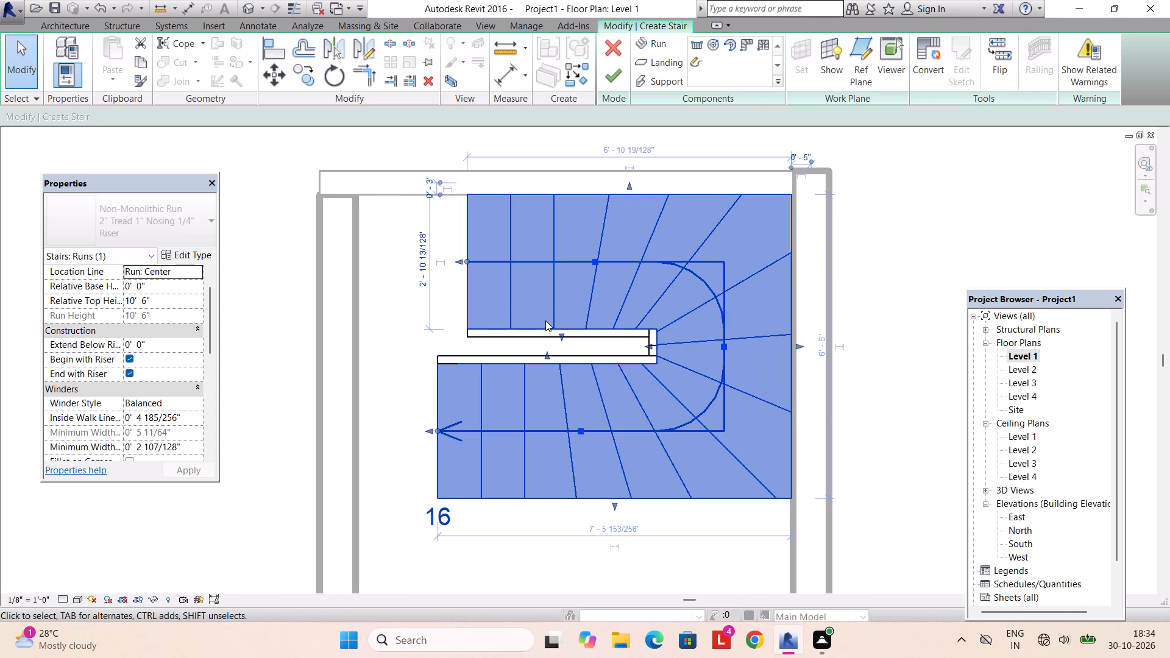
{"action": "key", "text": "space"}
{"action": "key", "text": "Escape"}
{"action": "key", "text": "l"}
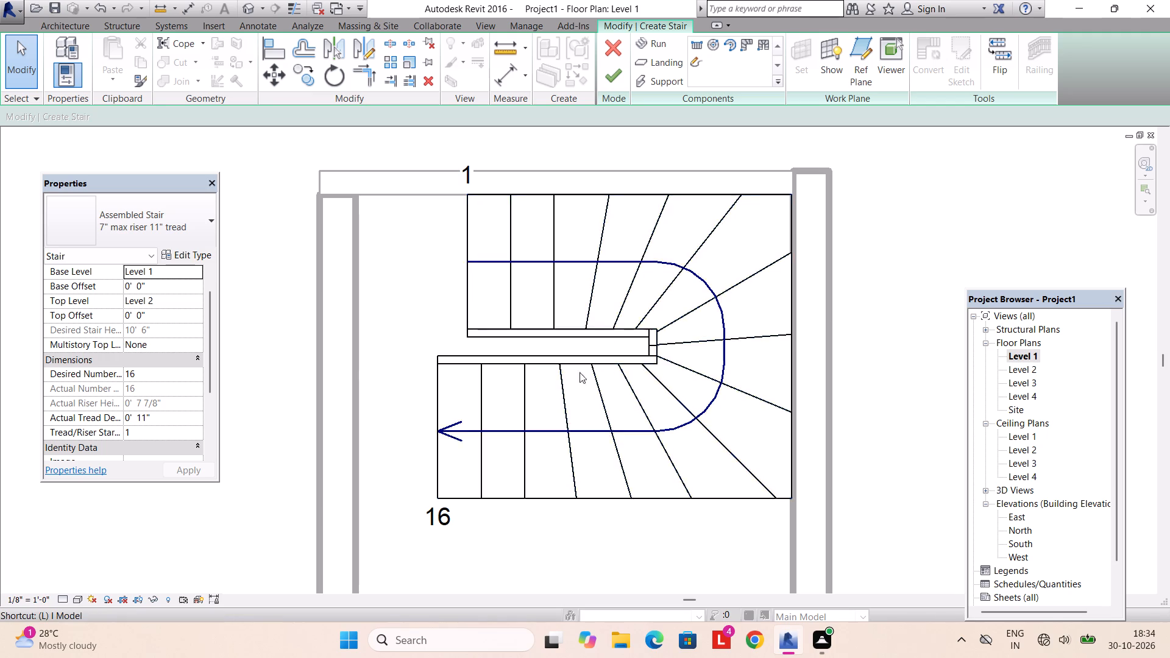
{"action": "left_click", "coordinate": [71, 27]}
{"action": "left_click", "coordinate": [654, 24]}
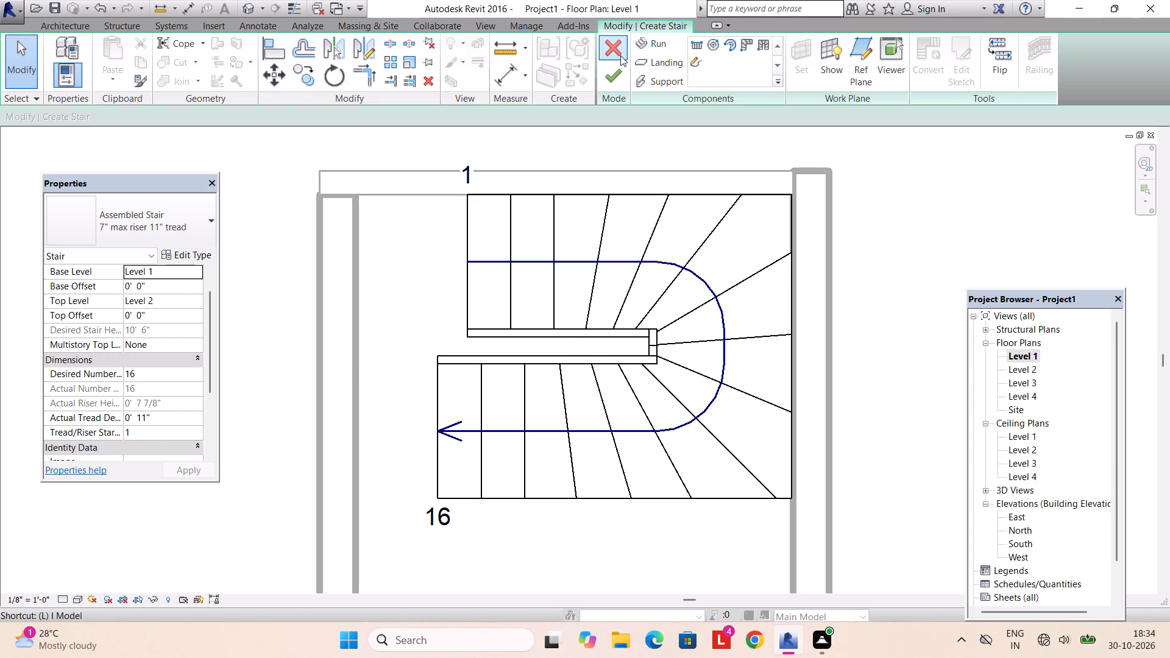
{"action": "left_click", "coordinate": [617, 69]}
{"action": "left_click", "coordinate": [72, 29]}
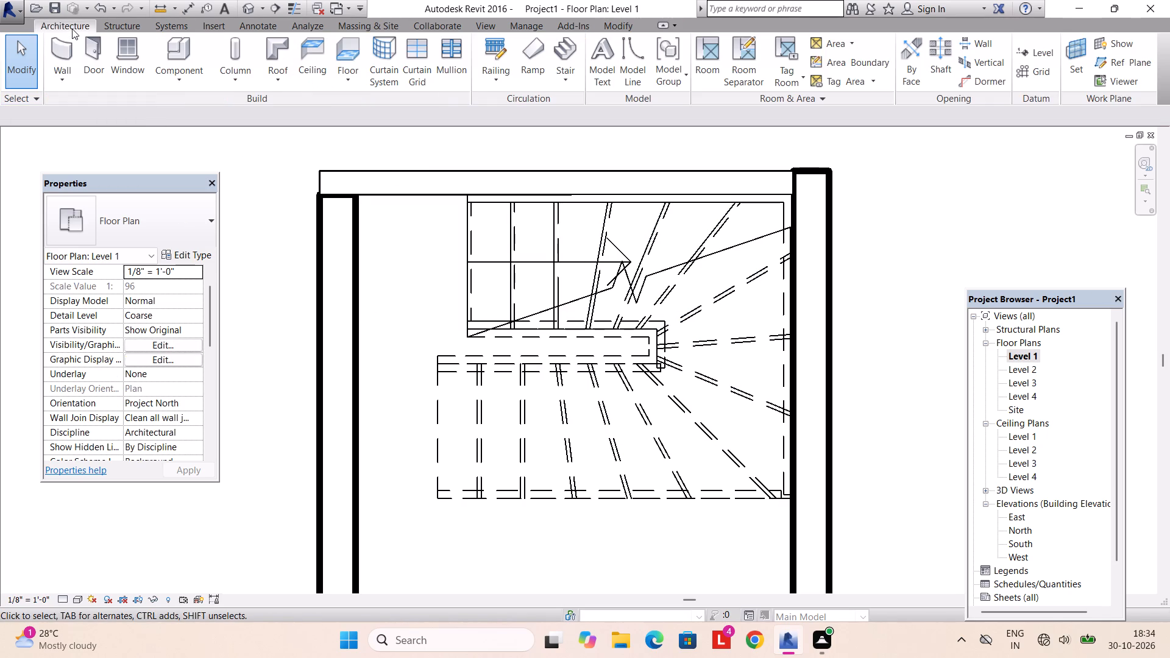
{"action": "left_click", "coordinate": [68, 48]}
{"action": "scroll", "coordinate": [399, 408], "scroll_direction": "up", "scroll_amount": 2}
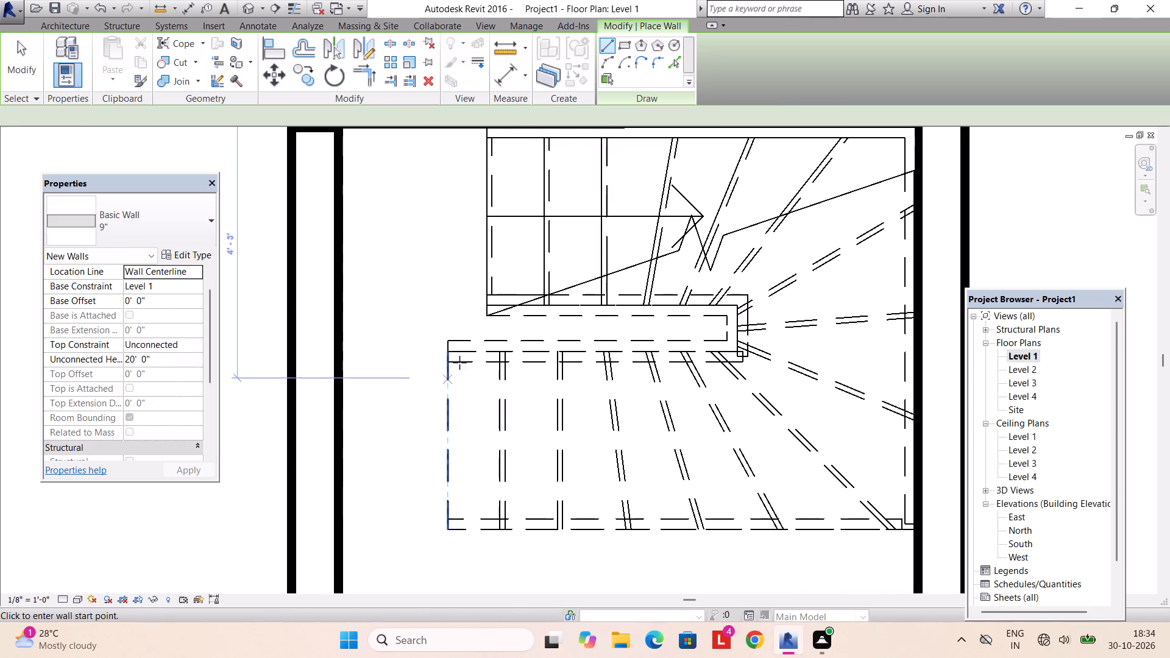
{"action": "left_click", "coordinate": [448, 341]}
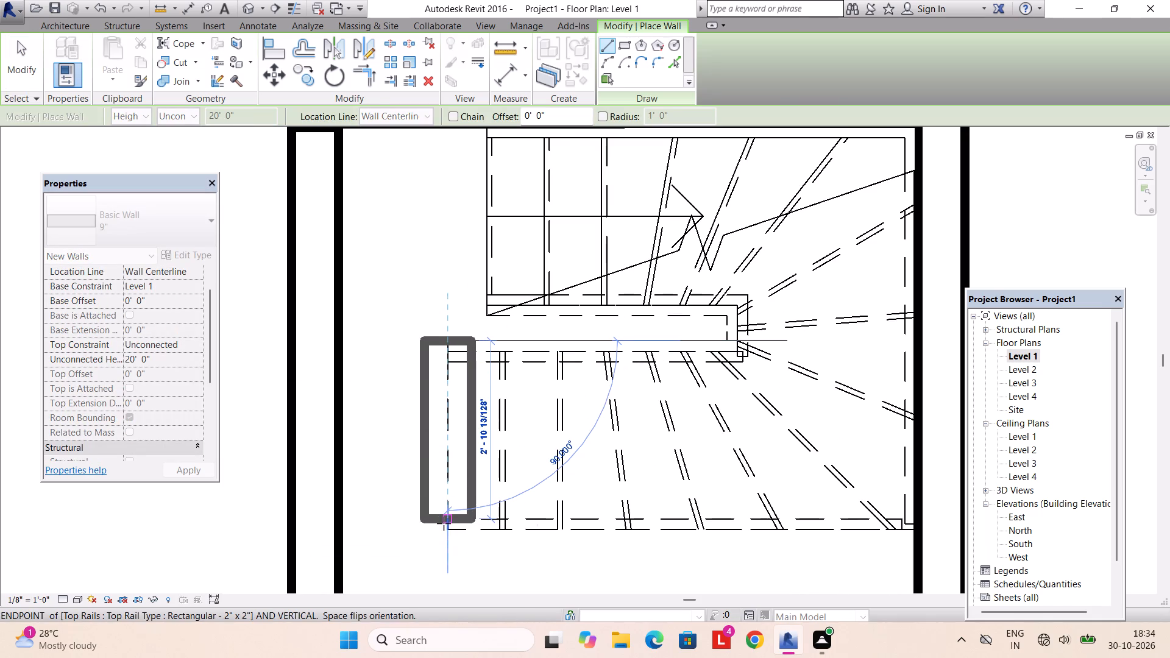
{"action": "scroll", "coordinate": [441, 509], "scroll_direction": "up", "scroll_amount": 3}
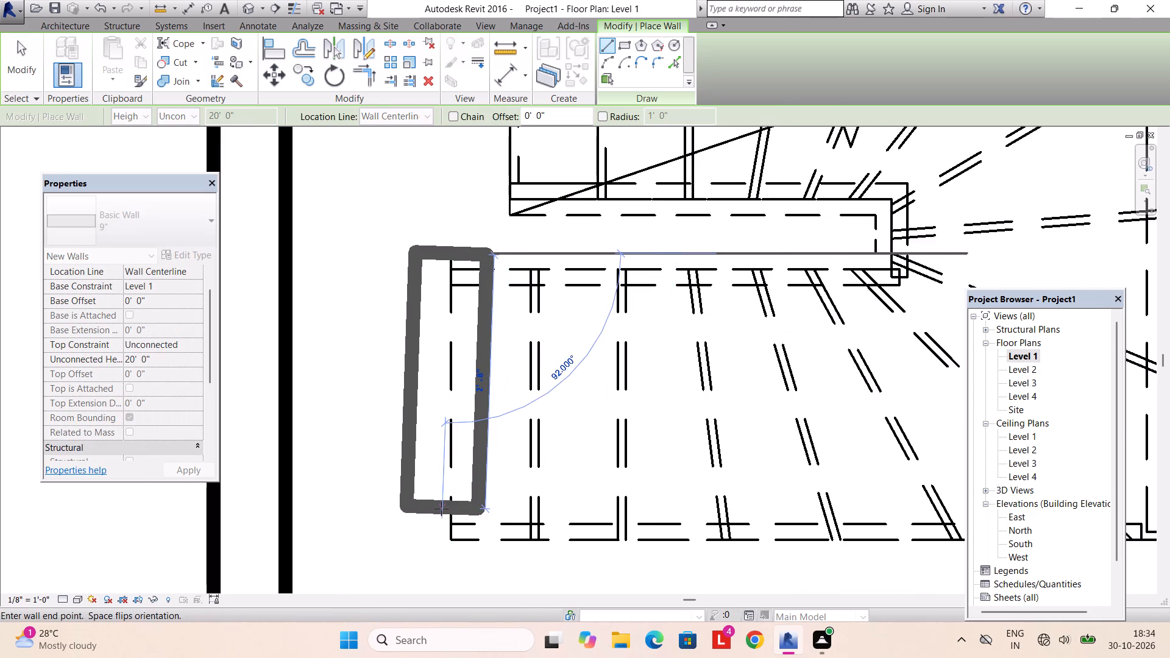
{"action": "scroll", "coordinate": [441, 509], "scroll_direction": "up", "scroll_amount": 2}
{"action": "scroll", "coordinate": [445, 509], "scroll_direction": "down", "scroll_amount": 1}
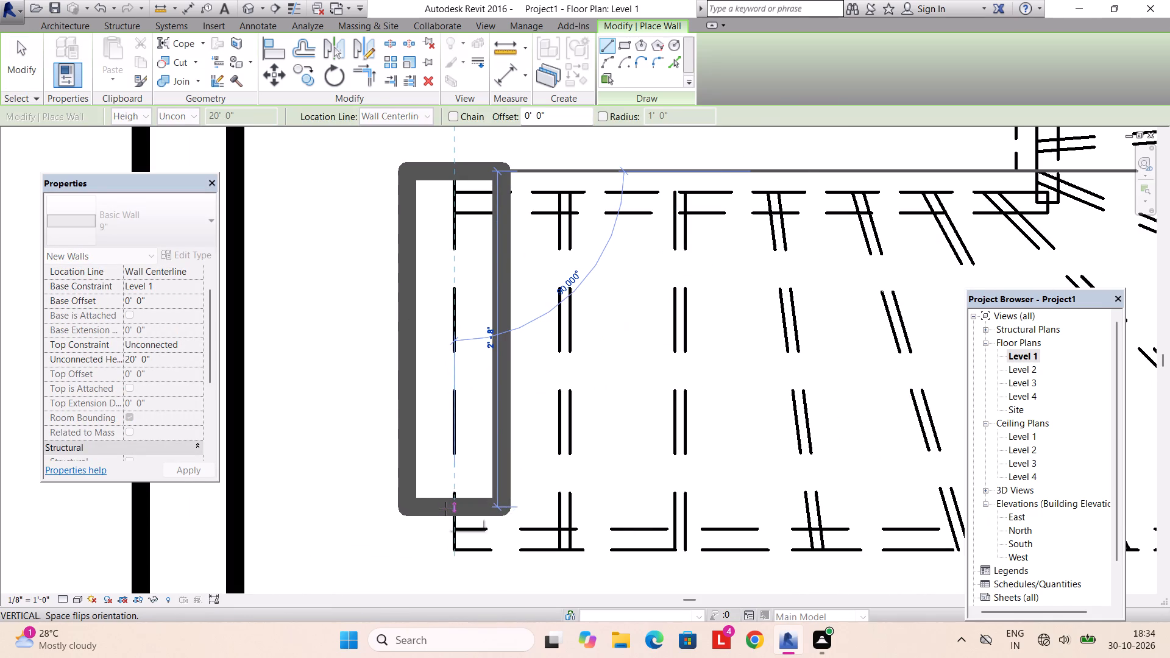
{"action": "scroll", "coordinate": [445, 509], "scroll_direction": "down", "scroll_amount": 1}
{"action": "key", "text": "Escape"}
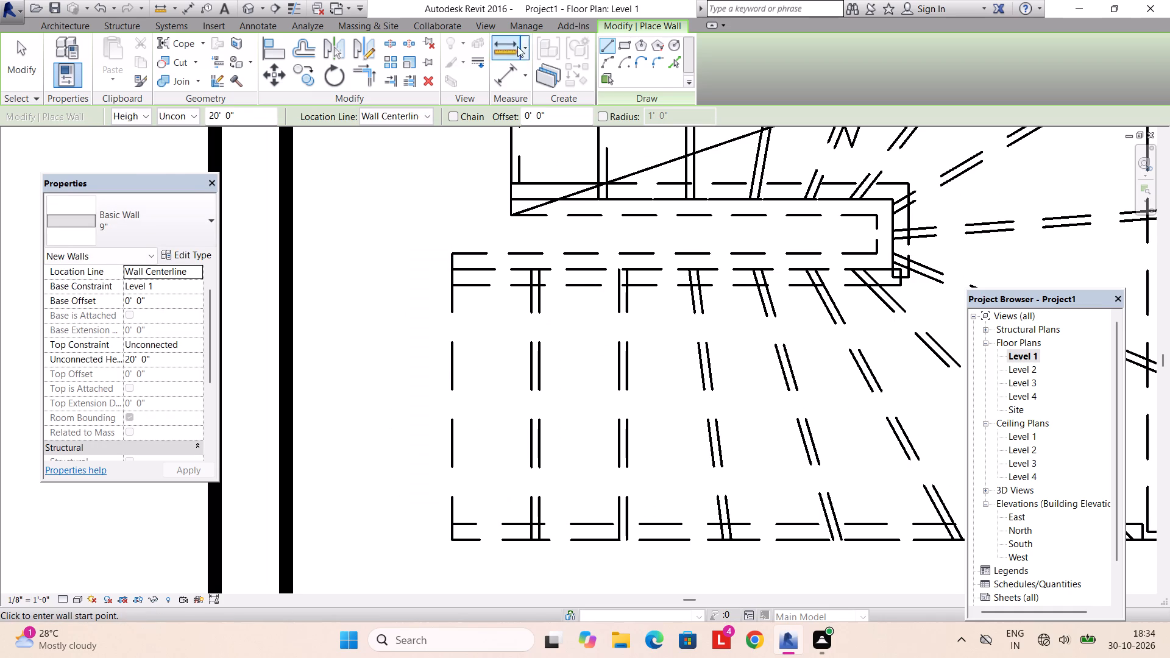
Measure the width of the stair's south flight along its west end.
{"action": "left_click", "coordinate": [515, 49]}
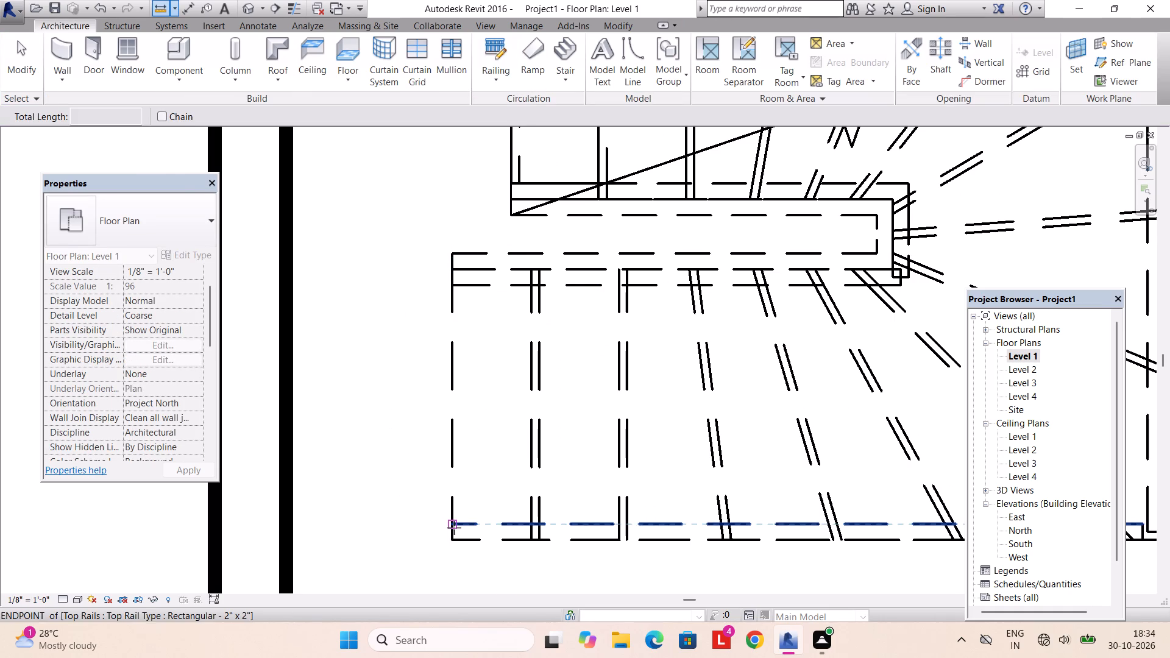
{"action": "left_click", "coordinate": [454, 525]}
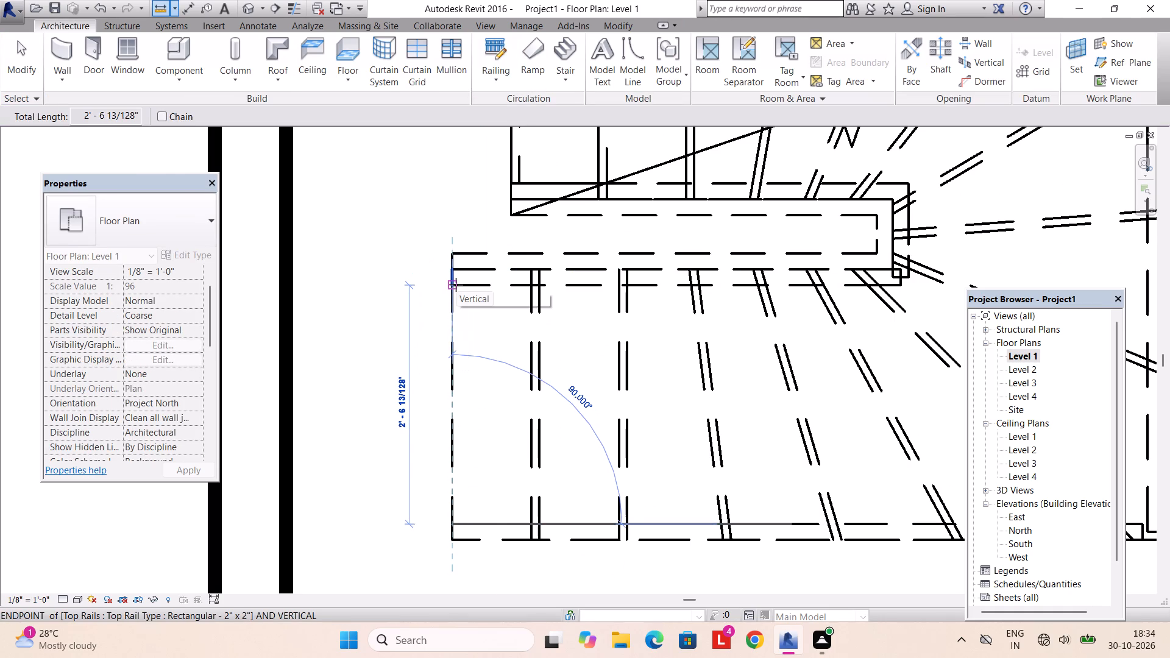
{"action": "key", "text": "Escape"}
{"action": "scroll", "coordinate": [565, 301], "scroll_direction": "down", "scroll_amount": 4}
{"action": "scroll", "coordinate": [636, 284], "scroll_direction": "up", "scroll_amount": 1}
Open the winder stair for component editing in the Level 1 floor plan.
{"action": "left_click", "coordinate": [656, 269]}
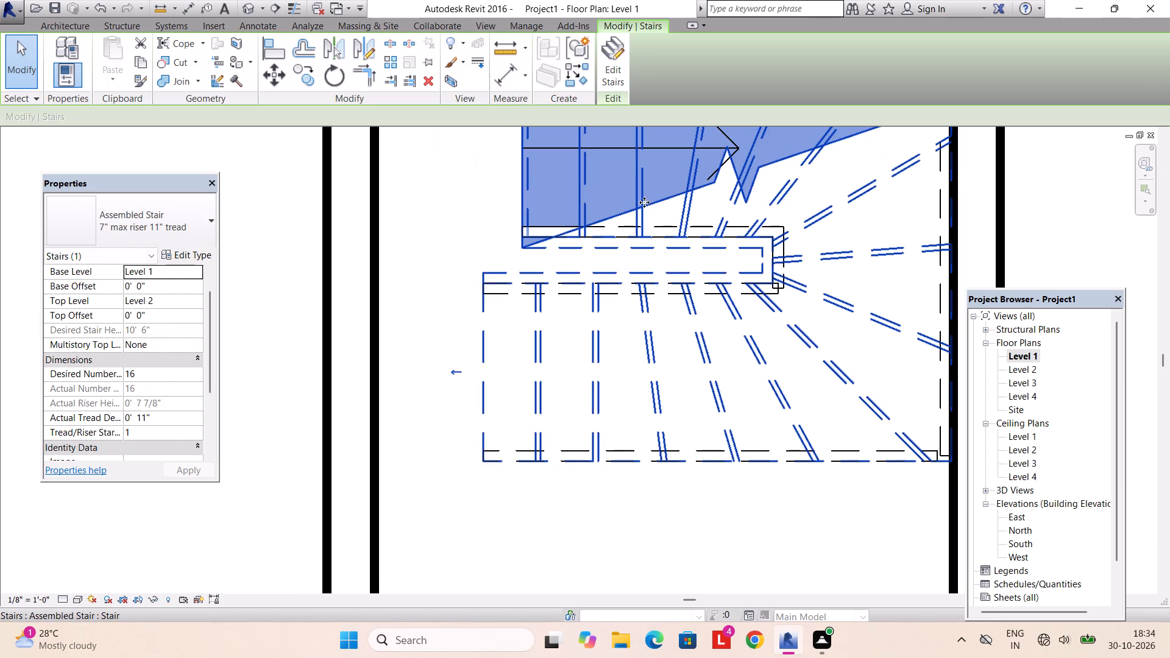
{"action": "left_click", "coordinate": [616, 81]}
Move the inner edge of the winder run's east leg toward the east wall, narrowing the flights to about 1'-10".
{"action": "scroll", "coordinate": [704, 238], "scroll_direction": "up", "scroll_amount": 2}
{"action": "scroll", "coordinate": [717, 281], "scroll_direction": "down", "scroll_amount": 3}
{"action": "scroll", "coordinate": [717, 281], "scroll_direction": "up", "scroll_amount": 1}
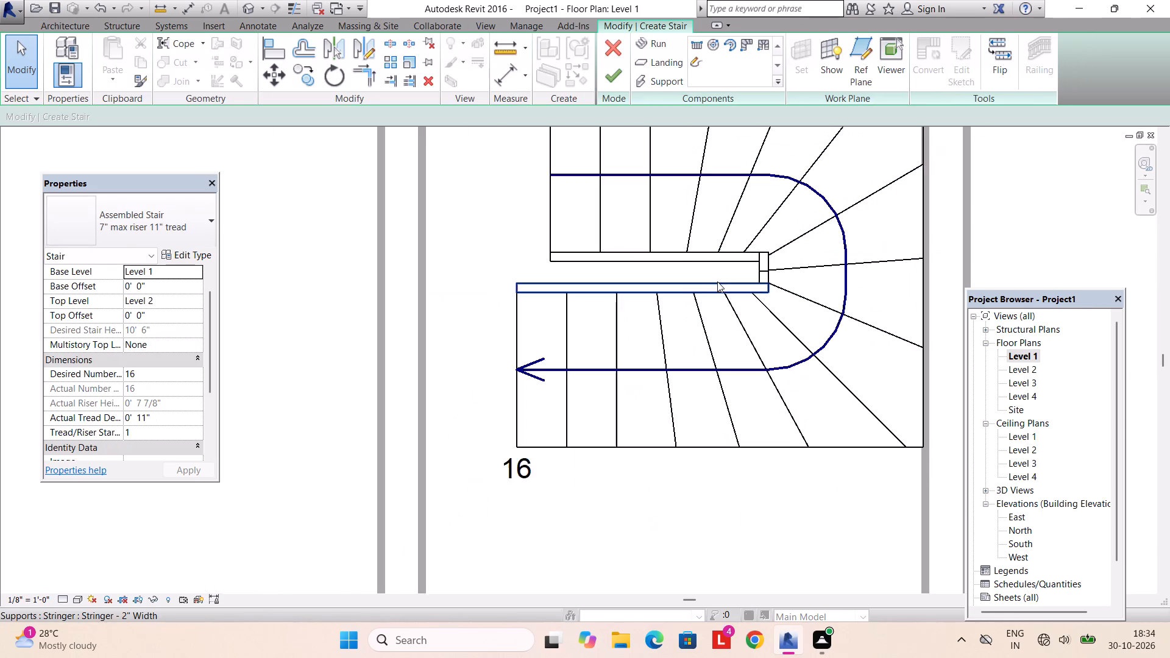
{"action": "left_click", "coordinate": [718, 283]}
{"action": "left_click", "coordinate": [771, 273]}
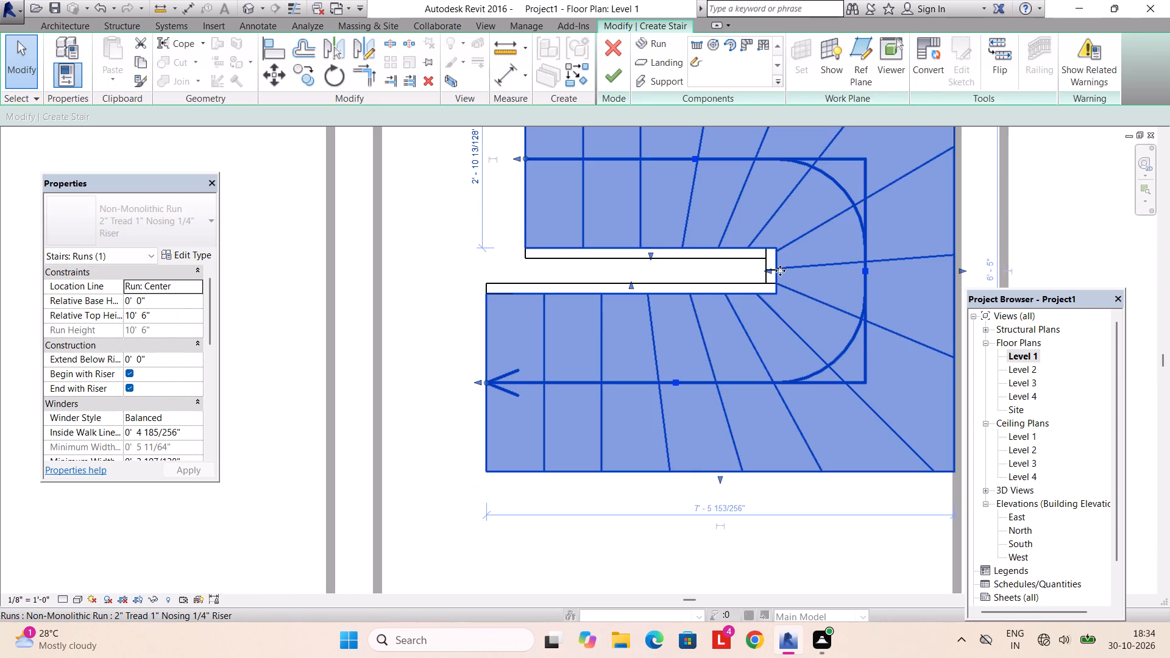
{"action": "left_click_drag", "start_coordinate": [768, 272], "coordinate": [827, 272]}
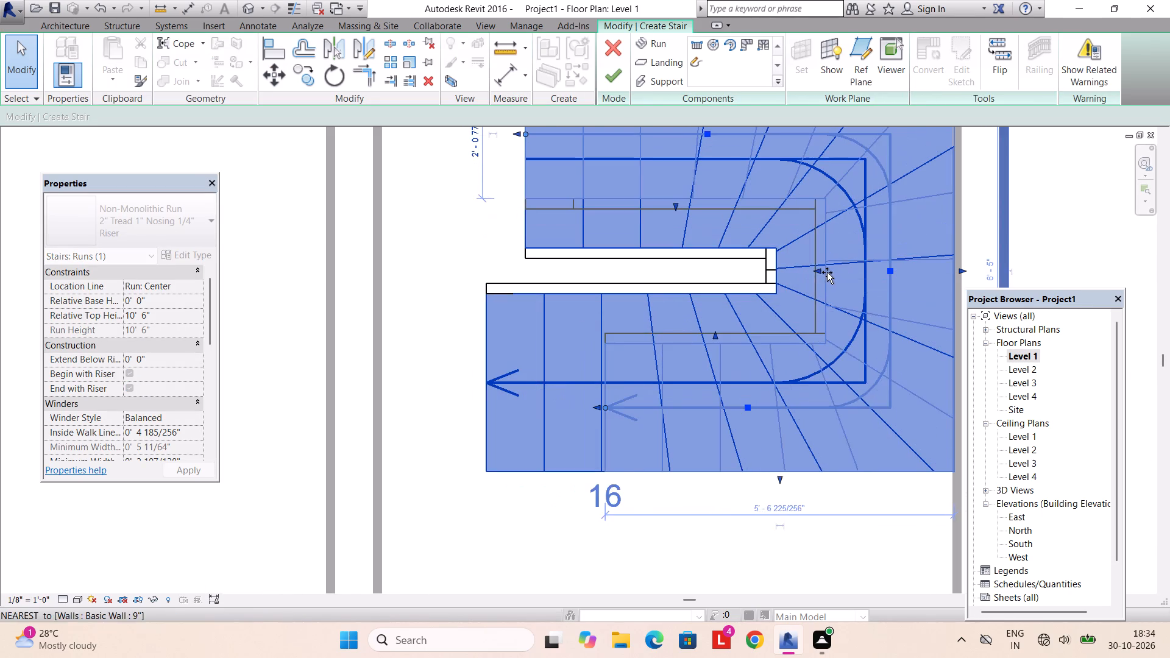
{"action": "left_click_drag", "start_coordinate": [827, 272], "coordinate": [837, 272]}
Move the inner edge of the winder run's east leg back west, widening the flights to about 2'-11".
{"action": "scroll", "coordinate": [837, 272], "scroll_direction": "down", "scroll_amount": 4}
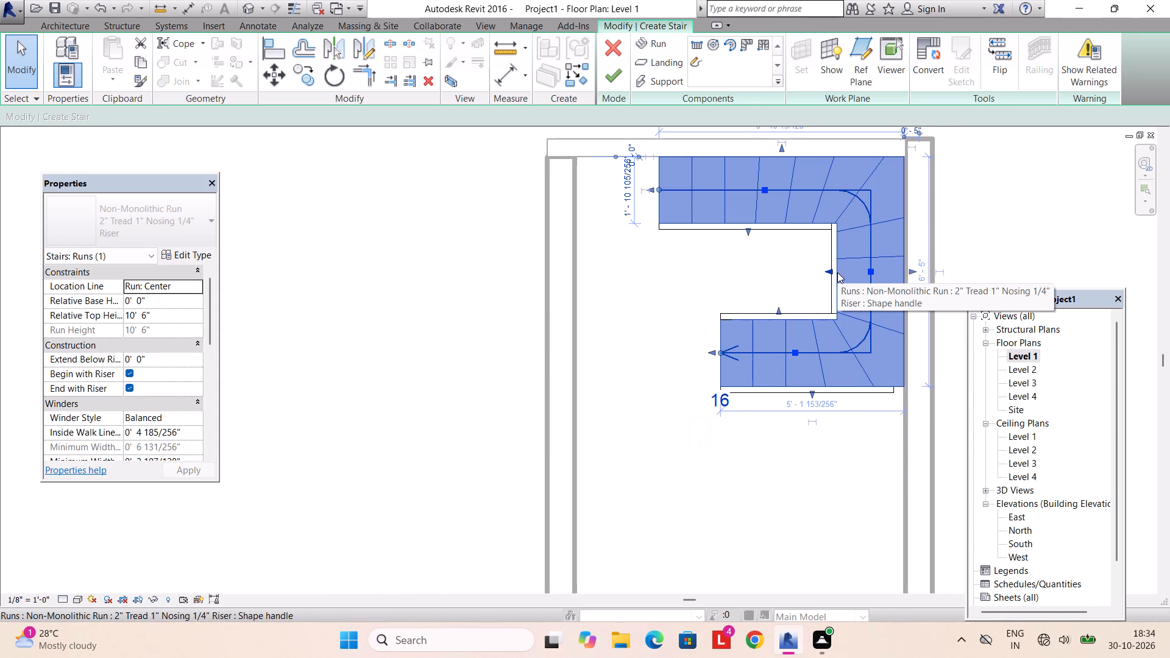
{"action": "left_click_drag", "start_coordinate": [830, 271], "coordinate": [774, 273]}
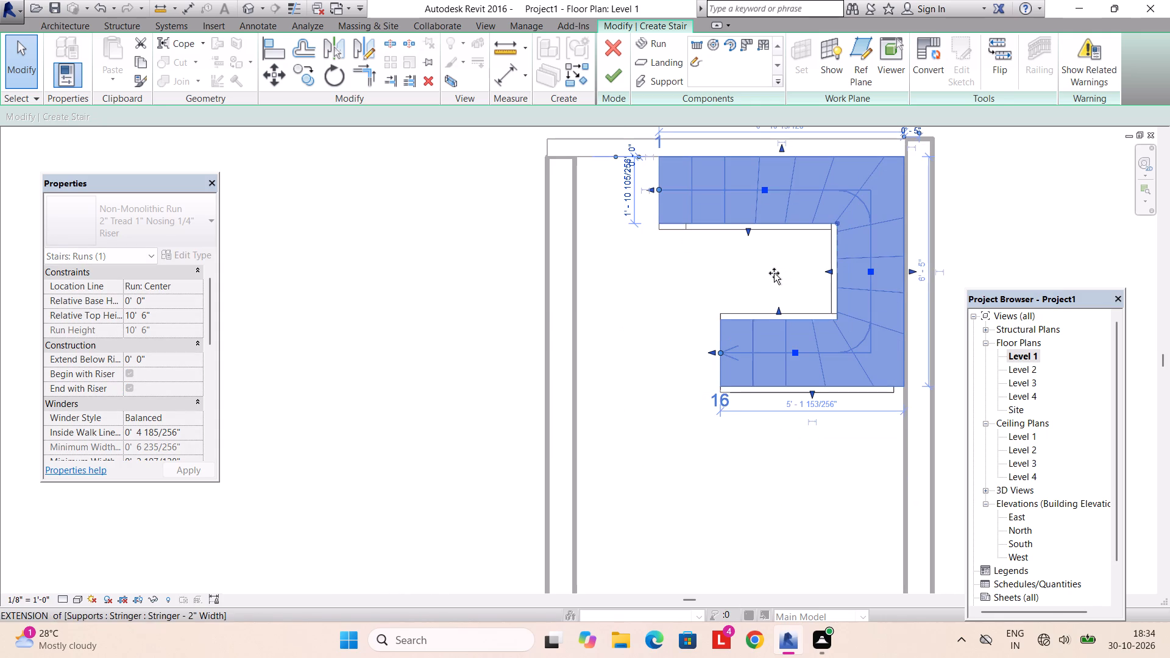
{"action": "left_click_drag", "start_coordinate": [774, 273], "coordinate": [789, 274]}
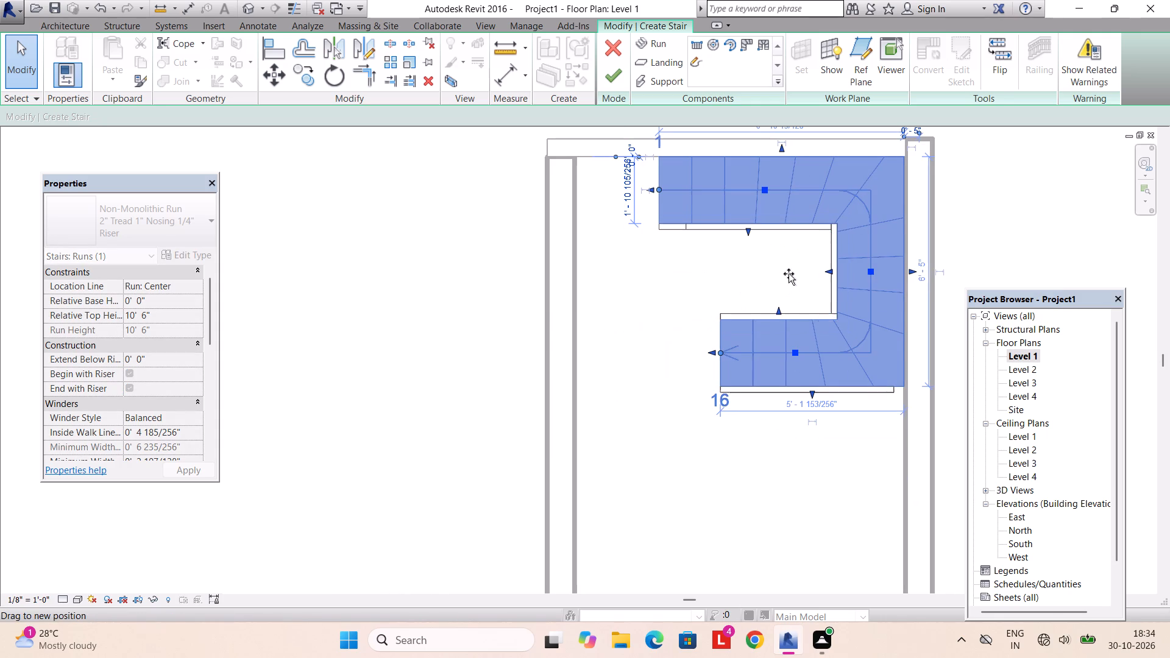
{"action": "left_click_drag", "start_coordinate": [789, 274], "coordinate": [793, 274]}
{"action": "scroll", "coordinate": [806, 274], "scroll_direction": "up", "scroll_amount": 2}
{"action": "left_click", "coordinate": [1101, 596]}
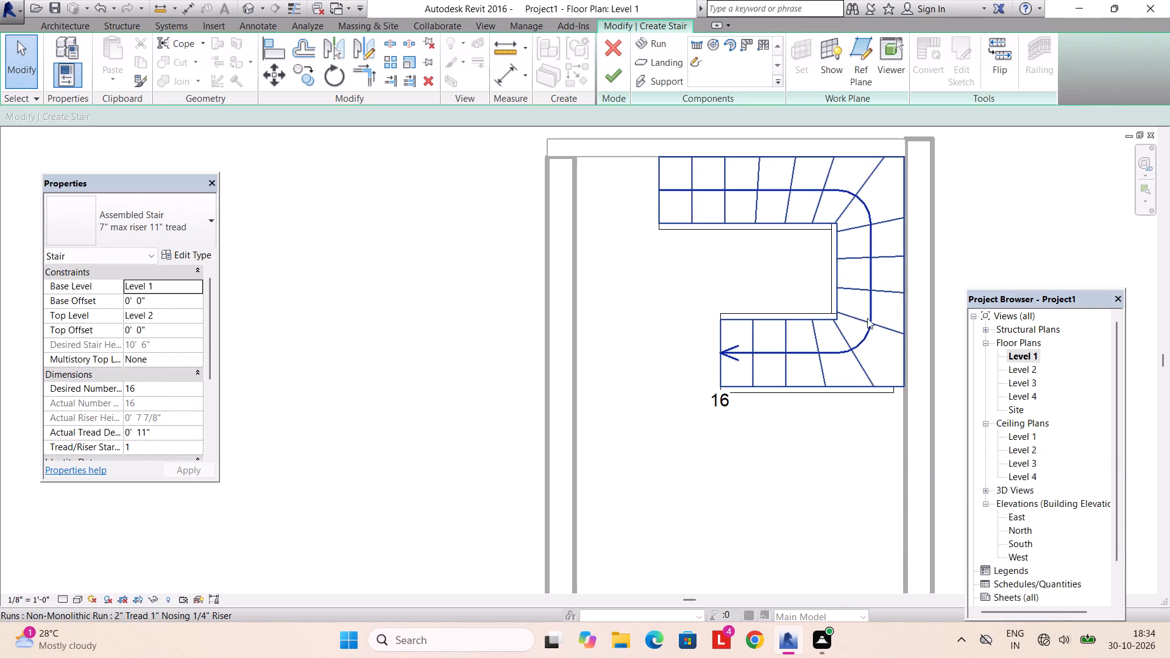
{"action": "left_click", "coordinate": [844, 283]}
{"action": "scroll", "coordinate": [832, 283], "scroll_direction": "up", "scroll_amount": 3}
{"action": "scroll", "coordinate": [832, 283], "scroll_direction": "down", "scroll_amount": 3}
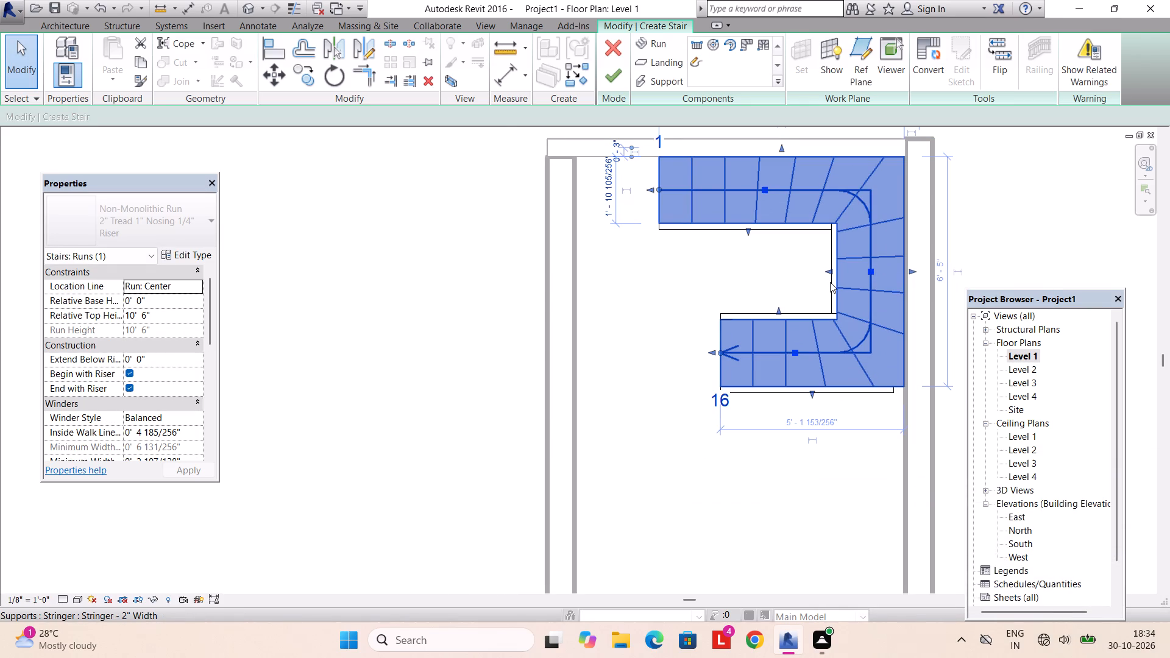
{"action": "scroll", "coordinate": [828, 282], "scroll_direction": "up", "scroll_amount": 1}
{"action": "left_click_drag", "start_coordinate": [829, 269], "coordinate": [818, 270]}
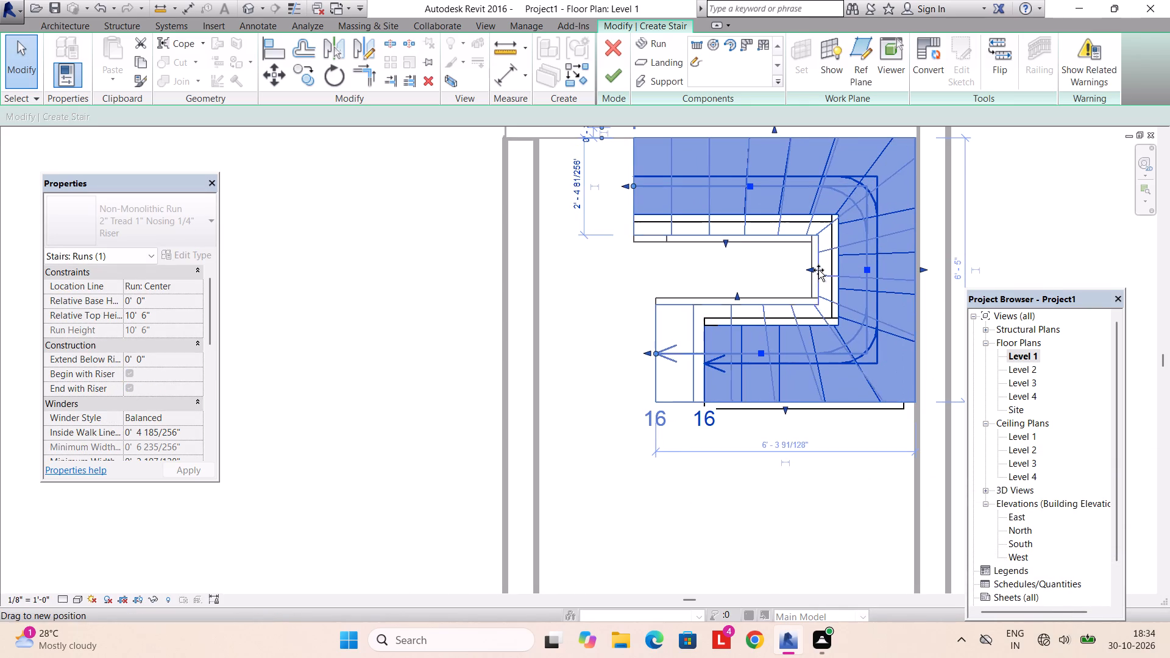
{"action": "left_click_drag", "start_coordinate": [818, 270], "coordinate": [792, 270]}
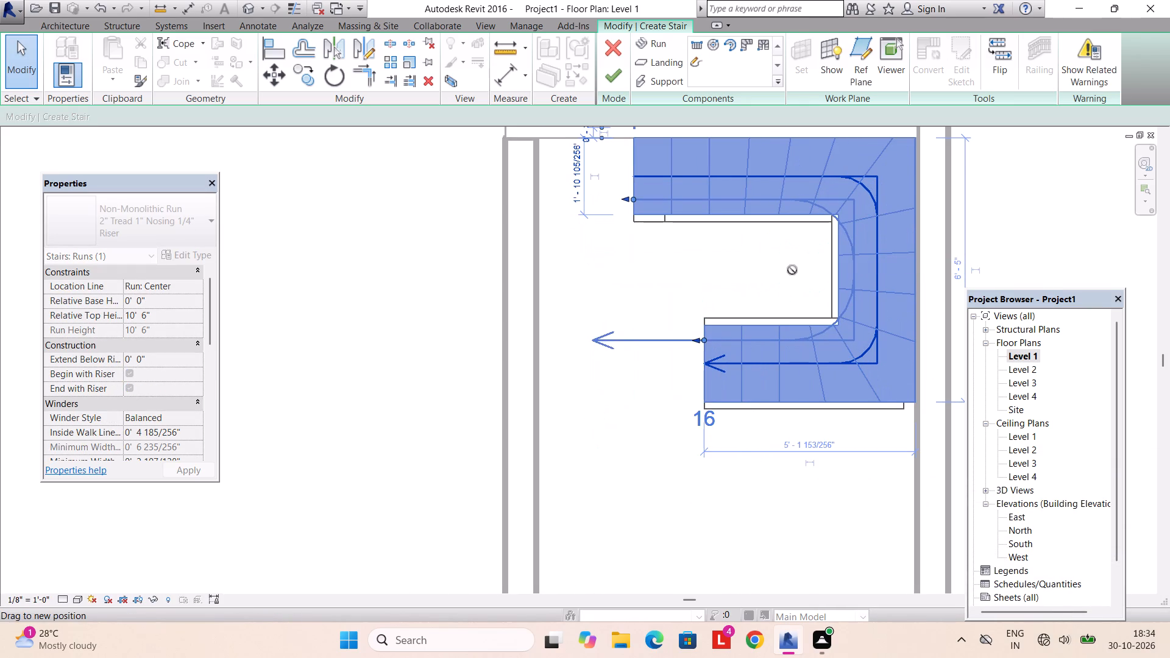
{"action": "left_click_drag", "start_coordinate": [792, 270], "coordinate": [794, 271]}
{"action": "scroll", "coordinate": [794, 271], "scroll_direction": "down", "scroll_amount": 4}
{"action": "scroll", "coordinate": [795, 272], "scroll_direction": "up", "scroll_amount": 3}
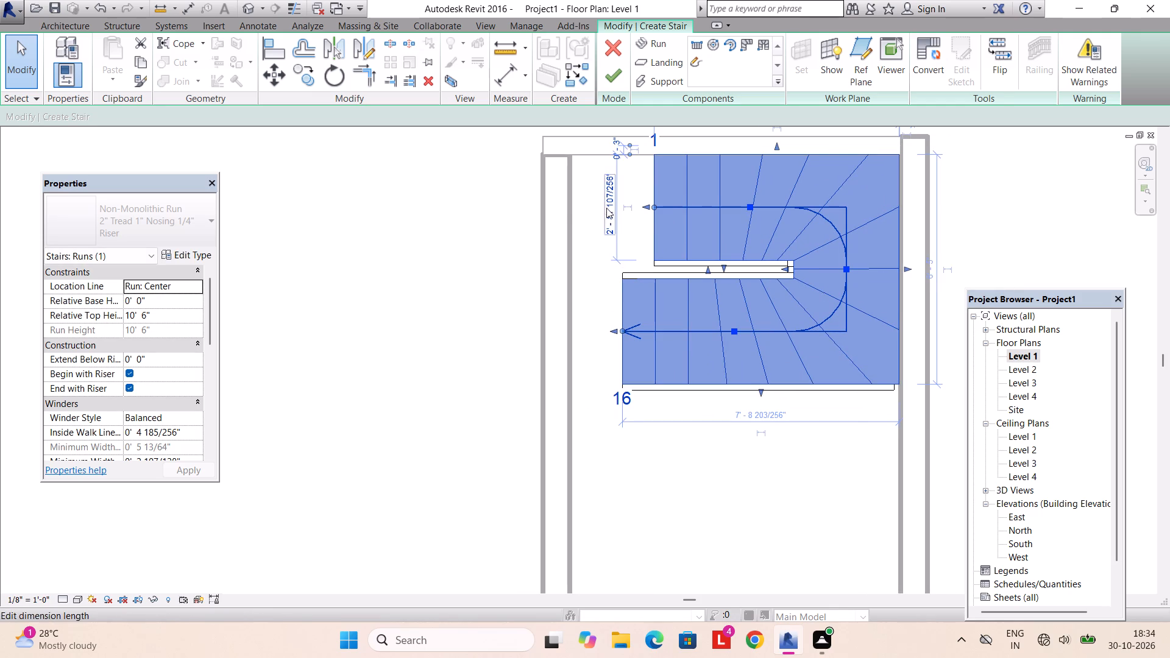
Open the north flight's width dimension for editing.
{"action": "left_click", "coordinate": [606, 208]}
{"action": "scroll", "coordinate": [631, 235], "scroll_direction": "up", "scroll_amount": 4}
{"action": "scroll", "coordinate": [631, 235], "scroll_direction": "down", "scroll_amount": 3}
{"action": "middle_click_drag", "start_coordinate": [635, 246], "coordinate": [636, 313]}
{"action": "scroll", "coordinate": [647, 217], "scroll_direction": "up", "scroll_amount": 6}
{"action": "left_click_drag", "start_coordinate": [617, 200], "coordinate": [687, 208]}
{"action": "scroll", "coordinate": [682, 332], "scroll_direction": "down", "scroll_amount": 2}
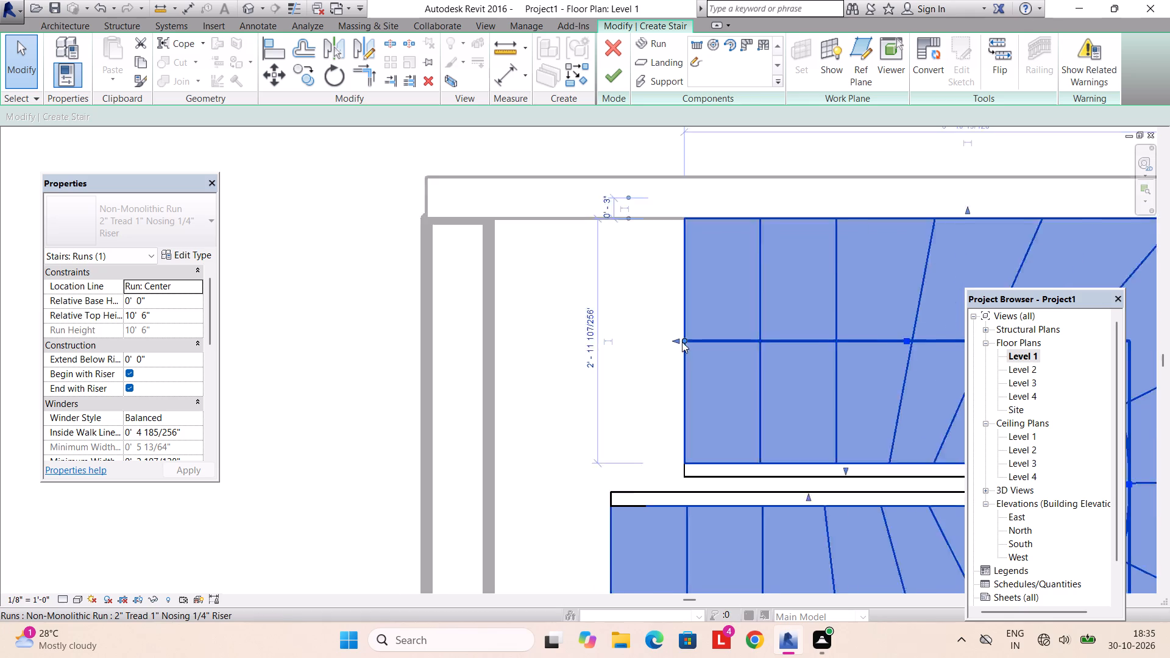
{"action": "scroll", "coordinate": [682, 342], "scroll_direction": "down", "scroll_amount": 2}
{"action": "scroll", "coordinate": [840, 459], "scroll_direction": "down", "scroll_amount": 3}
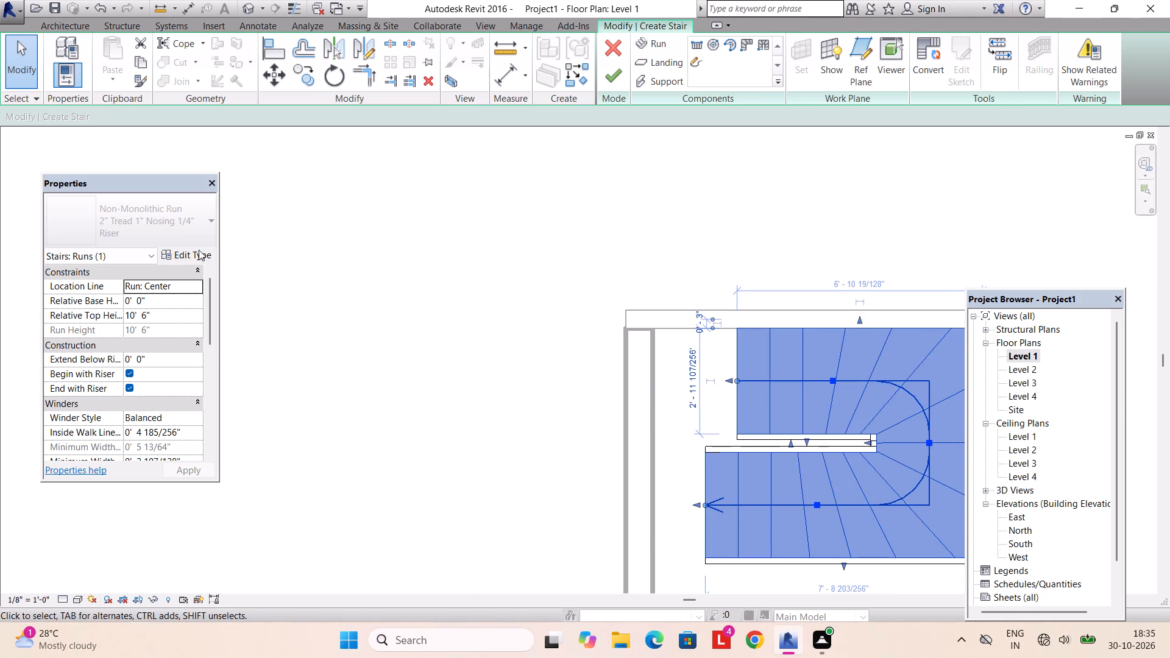
Delete the existing winder run from the stair.
{"action": "left_click", "coordinate": [199, 250]}
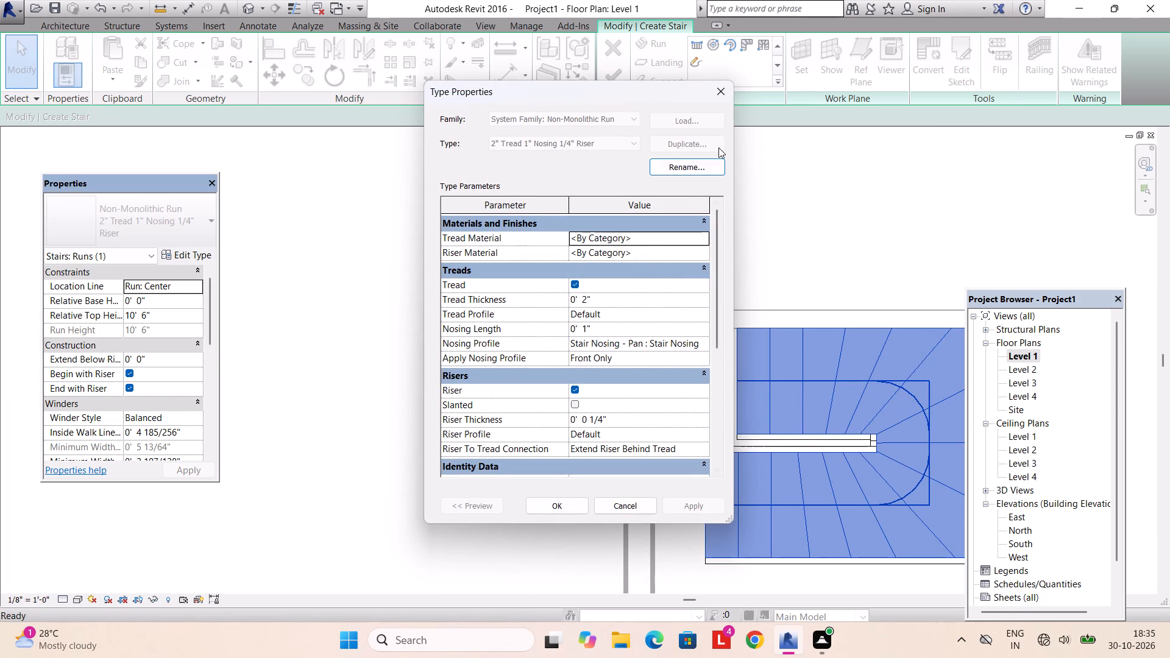
{"action": "left_click", "coordinate": [724, 94]}
{"action": "key", "text": "Delete"}
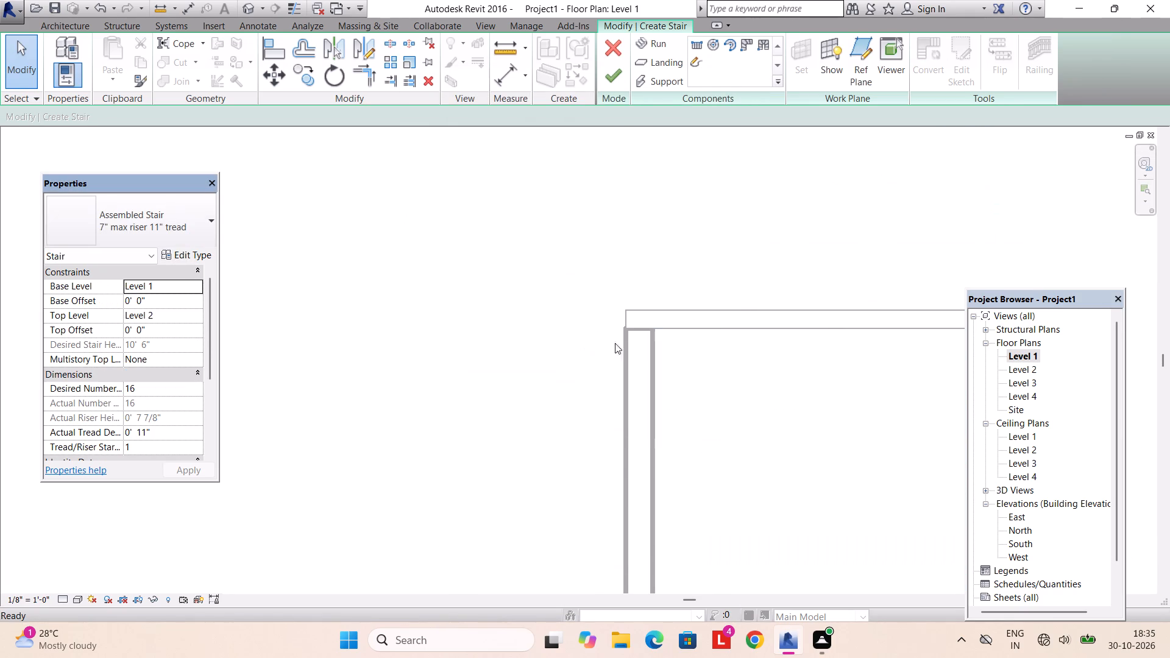
Set the minimum run width of the 7" max riser 11" tread stair type to 2.5'.
{"action": "left_click", "coordinate": [182, 262]}
{"action": "left_click", "coordinate": [625, 260]}
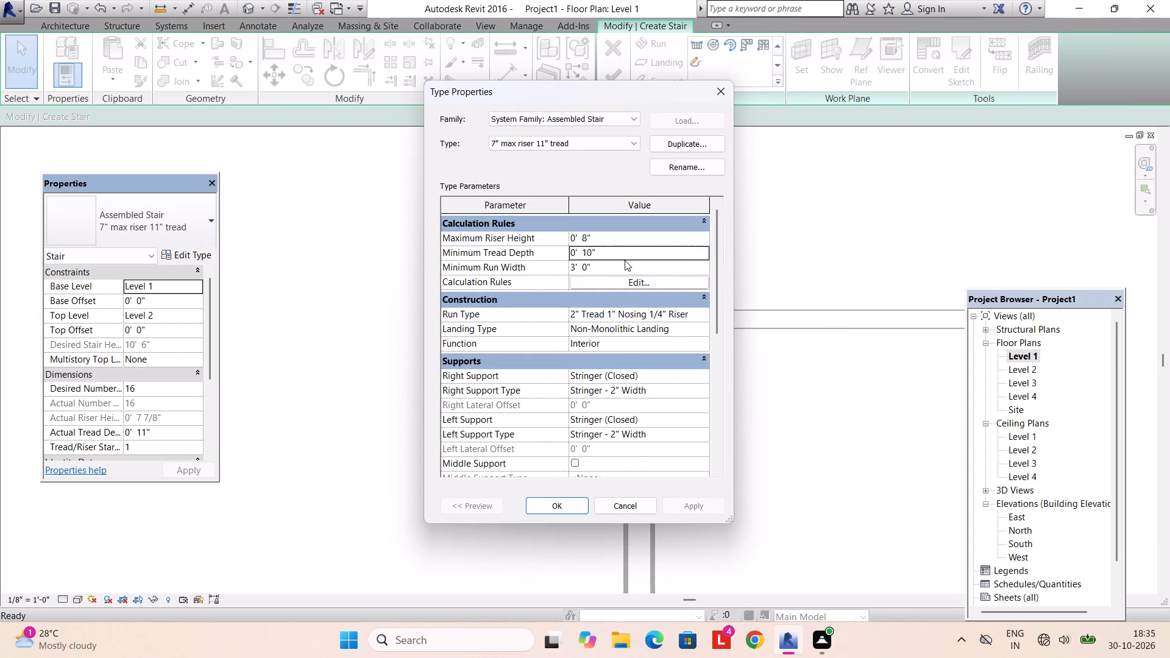
{"action": "left_click", "coordinate": [624, 261]}
{"action": "type", "text": "2.5'"}
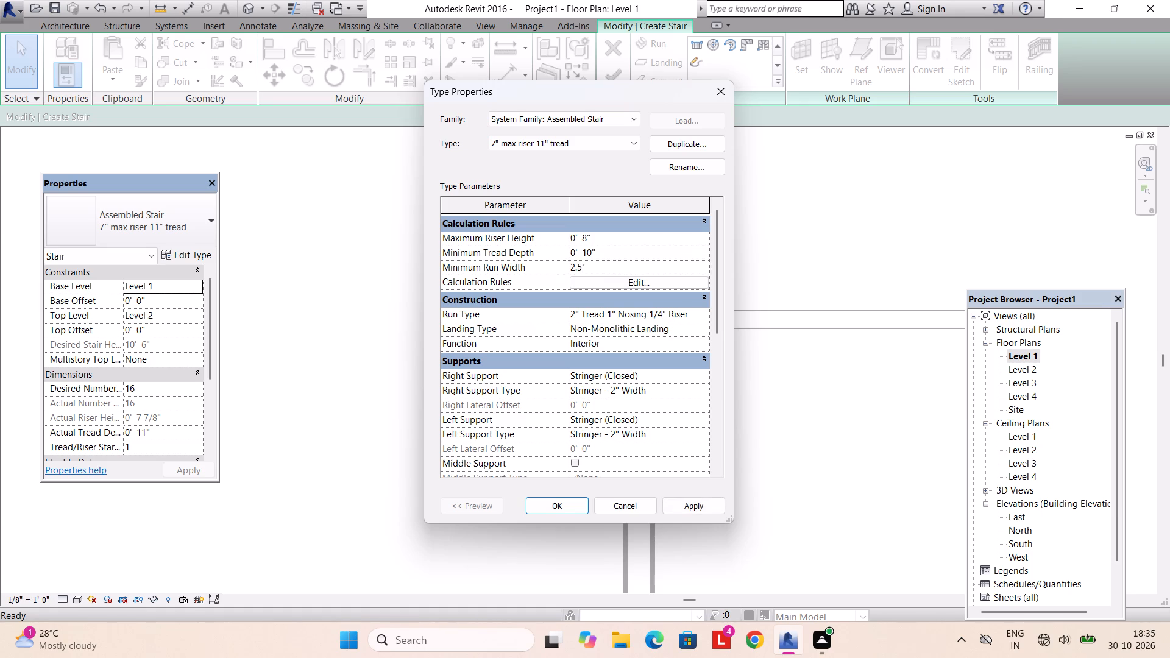
{"action": "key", "text": "Return"}
{"action": "key", "text": "Return"}
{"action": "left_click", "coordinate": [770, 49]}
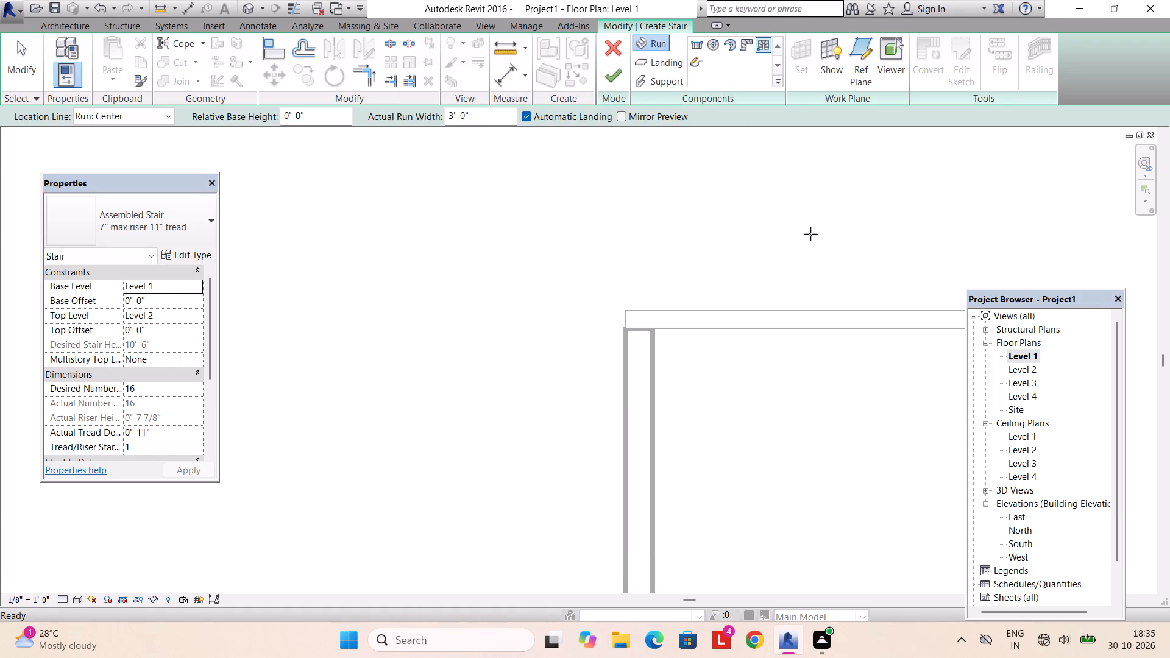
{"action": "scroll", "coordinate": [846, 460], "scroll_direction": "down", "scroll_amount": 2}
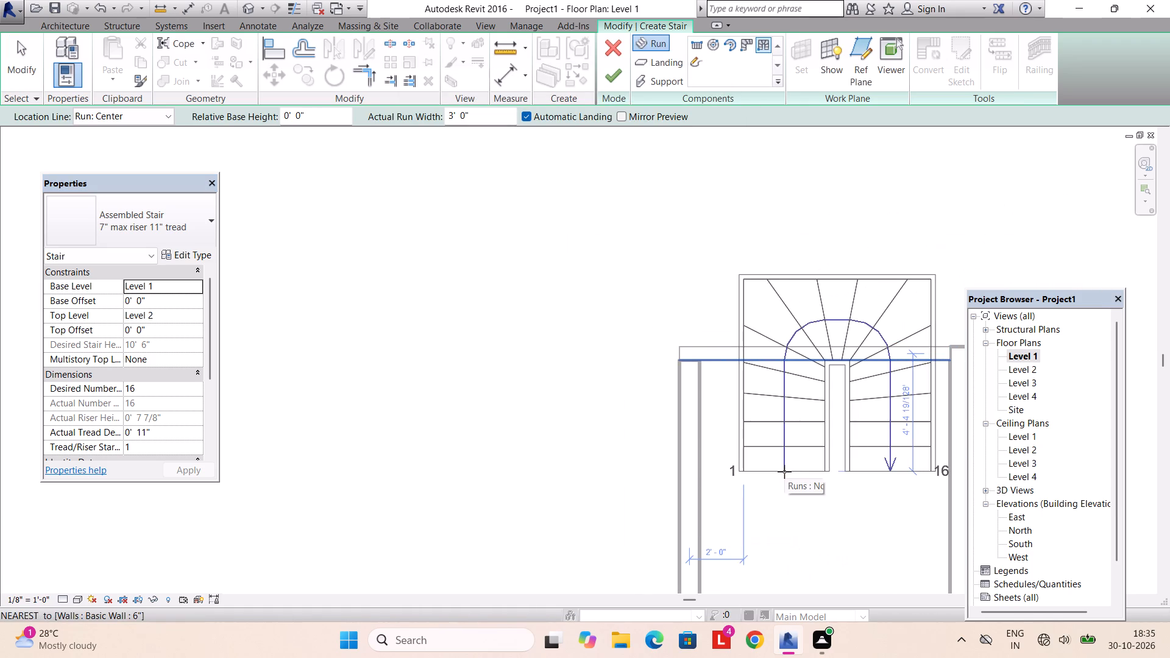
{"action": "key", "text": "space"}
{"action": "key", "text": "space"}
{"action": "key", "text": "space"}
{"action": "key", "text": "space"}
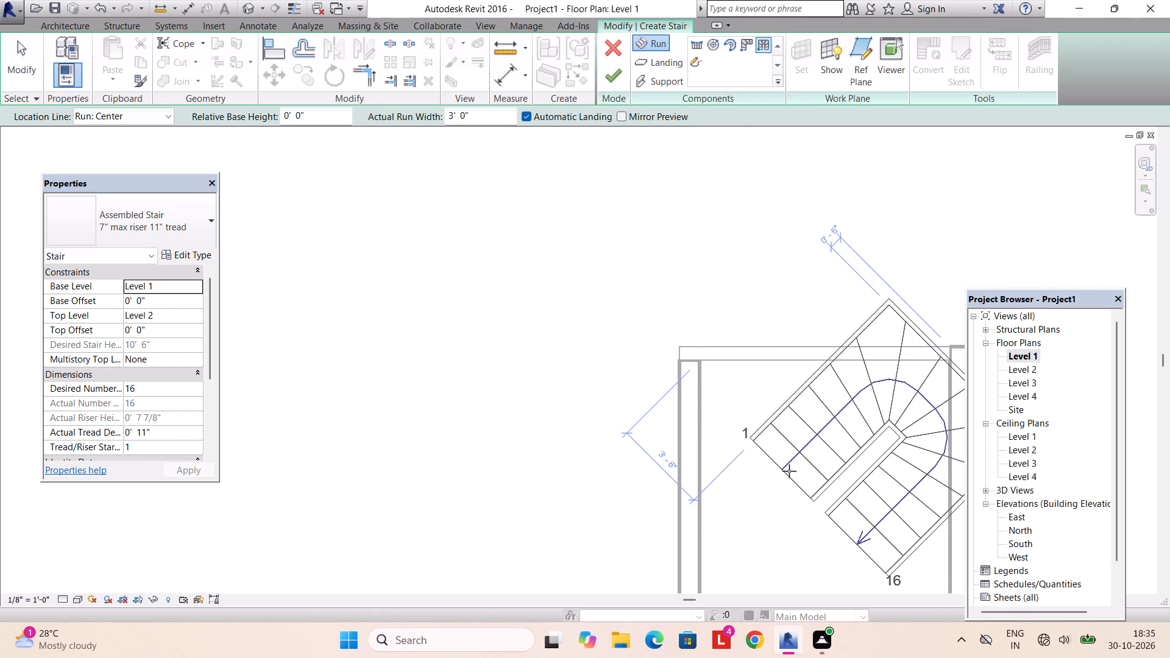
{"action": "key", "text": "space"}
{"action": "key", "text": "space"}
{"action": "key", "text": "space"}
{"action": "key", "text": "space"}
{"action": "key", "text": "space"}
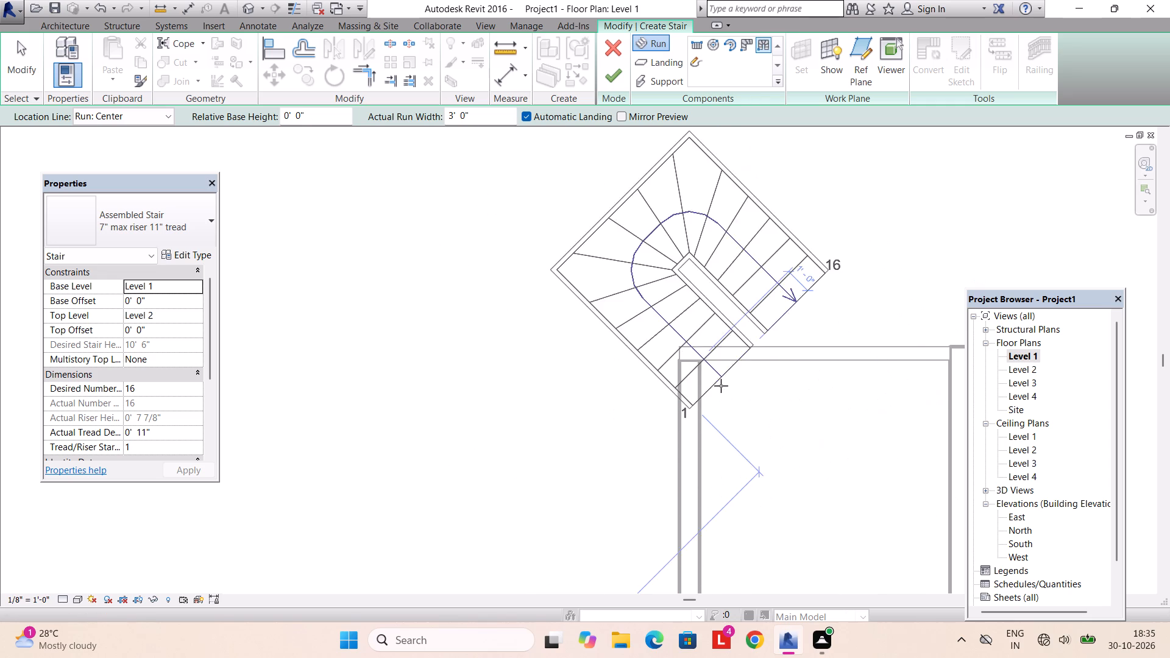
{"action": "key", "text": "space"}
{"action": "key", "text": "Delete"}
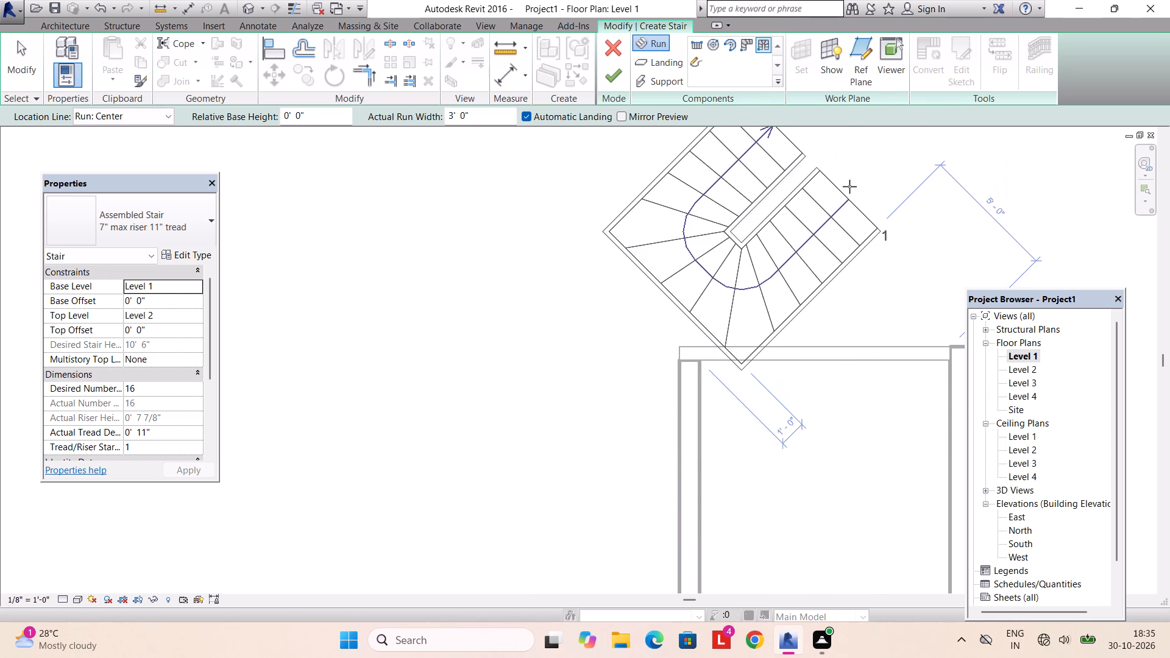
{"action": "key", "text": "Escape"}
Place a U-shaped winder run opening west in the room's northeast corner, with its north flight against the north wall.
{"action": "left_click", "coordinate": [762, 41]}
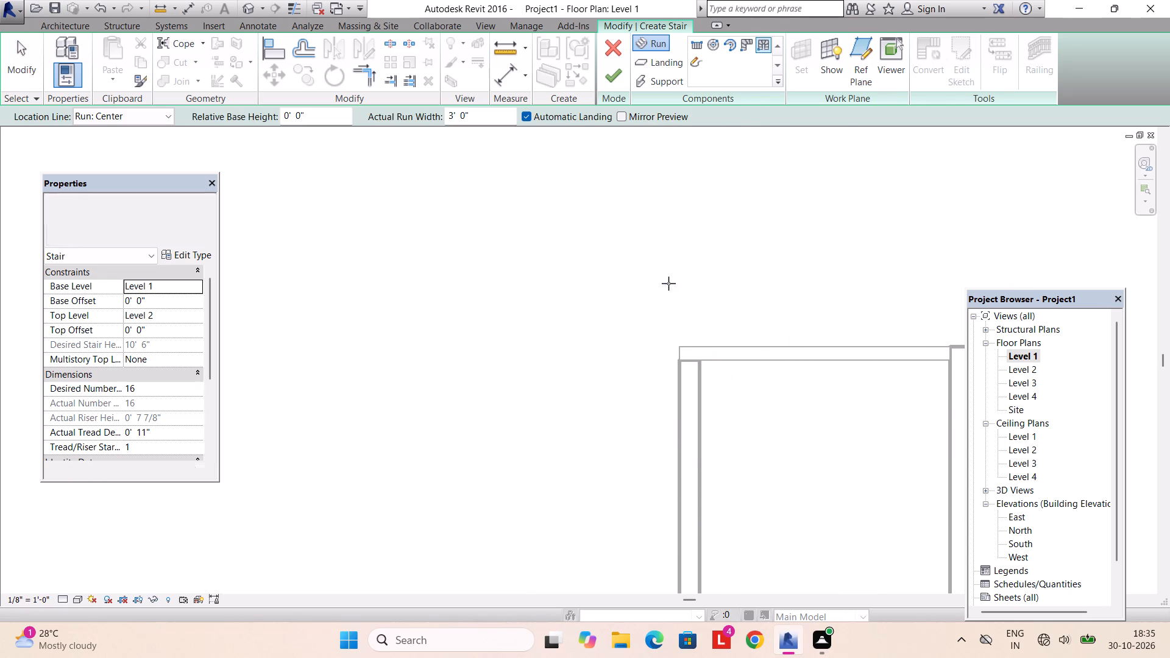
{"action": "key", "text": "space"}
{"action": "key", "text": "space"}
{"action": "key", "text": "space"}
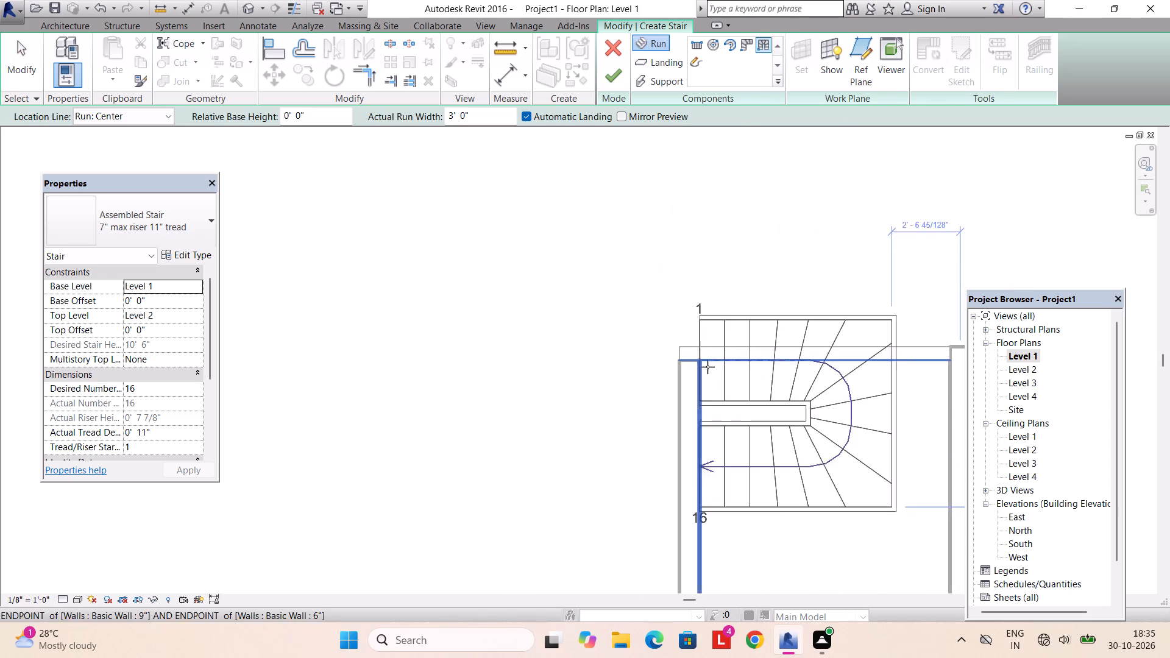
{"action": "middle_click_drag", "start_coordinate": [714, 369], "coordinate": [509, 322]}
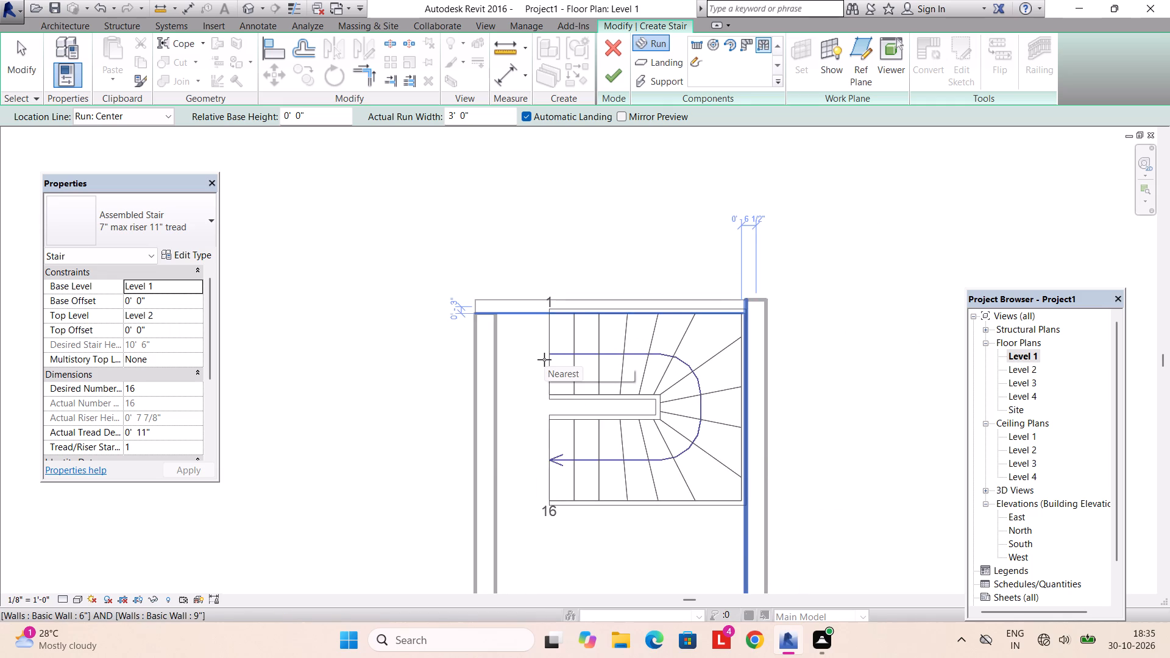
{"action": "left_click", "coordinate": [544, 359]}
Set the width of the new winder run's north flight to 2.5'.
{"action": "left_click", "coordinate": [553, 379]}
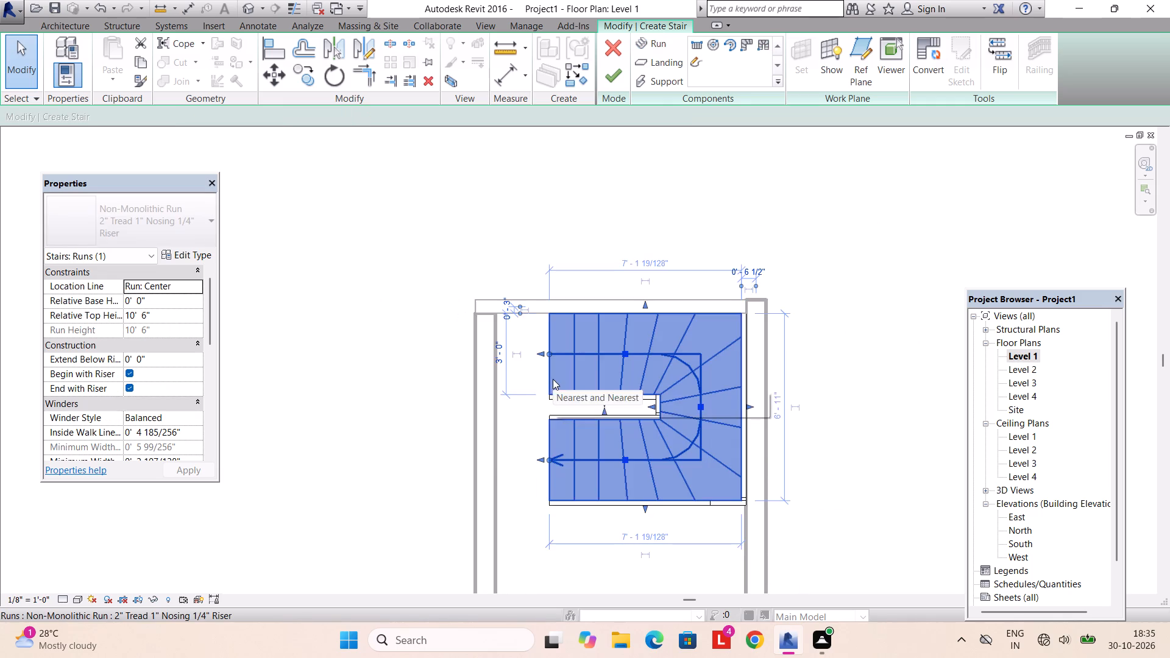
{"action": "scroll", "coordinate": [553, 377], "scroll_direction": "up", "scroll_amount": 3}
{"action": "left_click", "coordinate": [468, 348]}
{"action": "type", "text": "2.5'"}
{"action": "key", "text": "Return"}
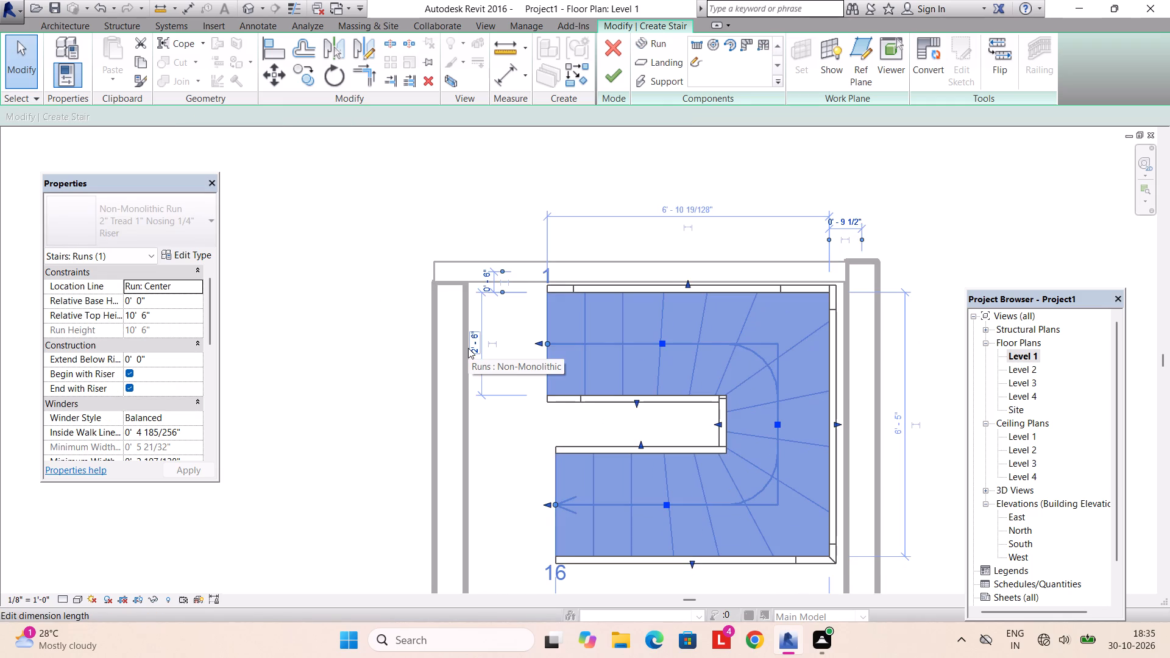
{"action": "key", "text": "Escape"}
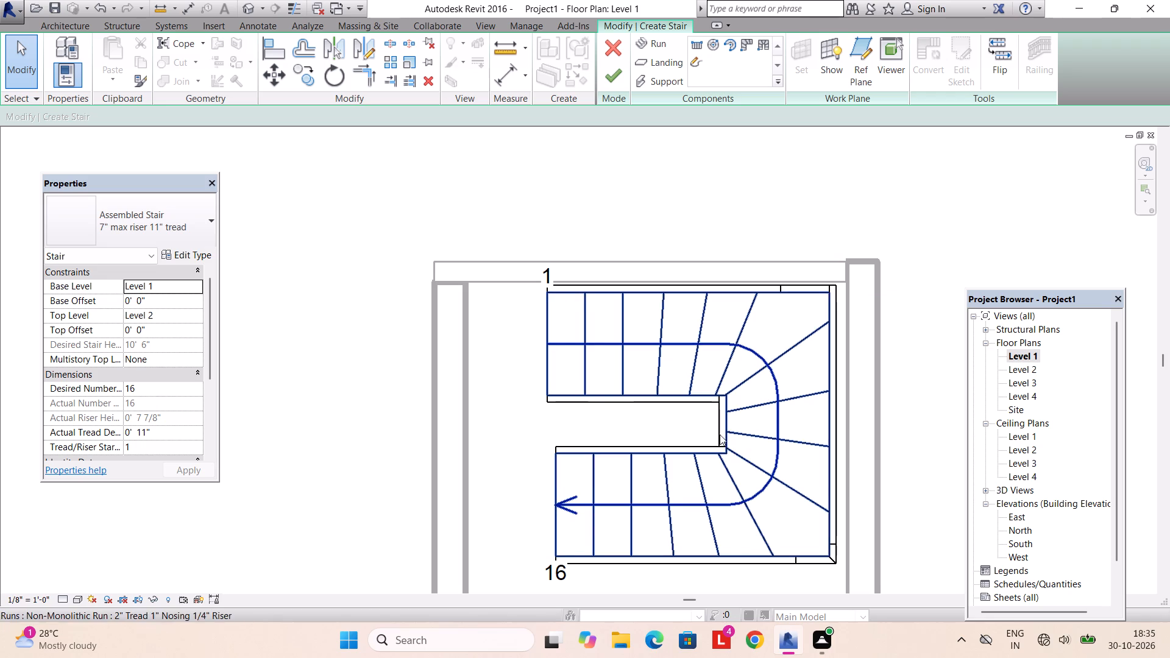
Delete the outer stringers along the south and east sides of the winder run.
{"action": "left_click", "coordinate": [707, 446]}
{"action": "left_click", "coordinate": [688, 566]}
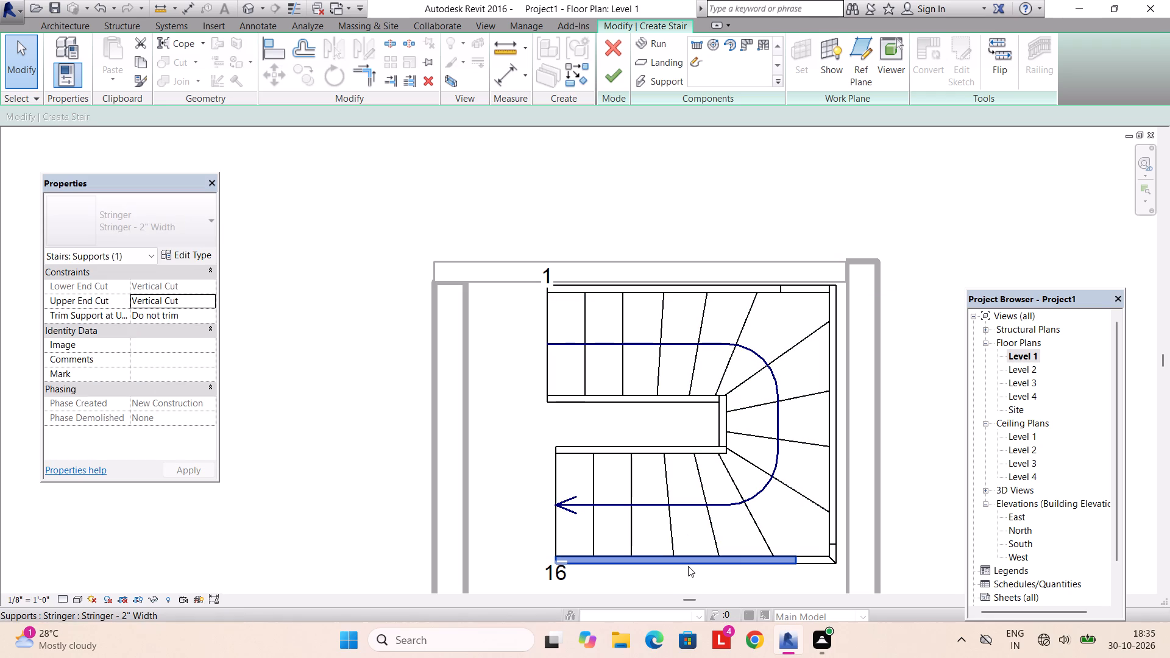
{"action": "key", "text": "Delete"}
{"action": "left_click", "coordinate": [836, 528]}
{"action": "key", "text": "Delete"}
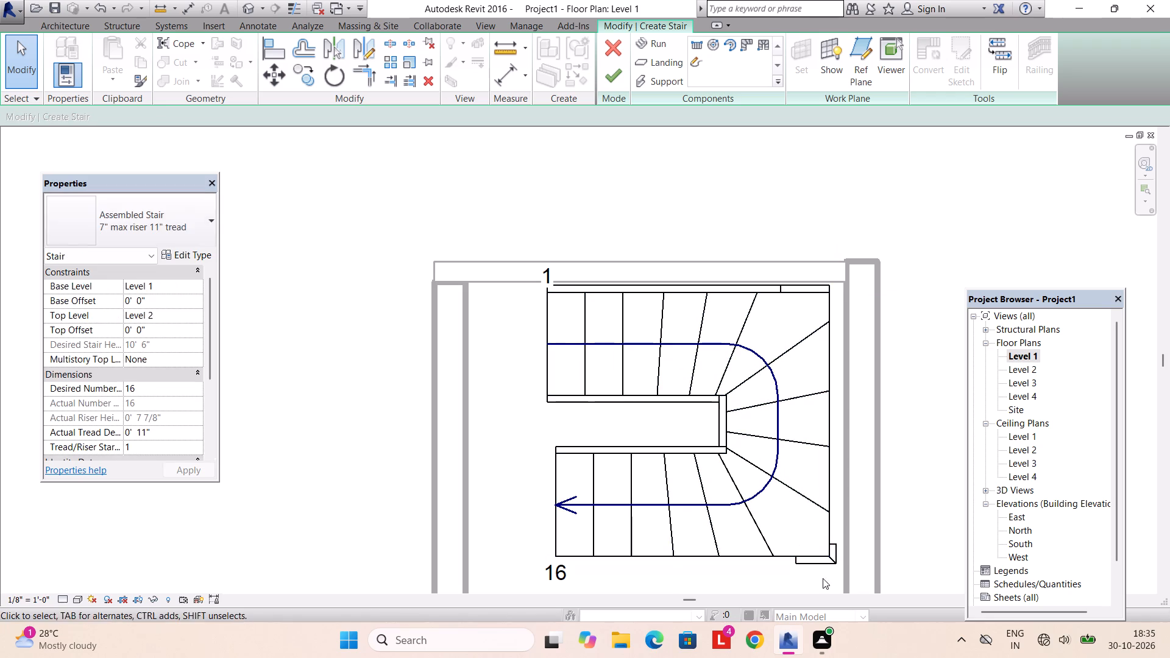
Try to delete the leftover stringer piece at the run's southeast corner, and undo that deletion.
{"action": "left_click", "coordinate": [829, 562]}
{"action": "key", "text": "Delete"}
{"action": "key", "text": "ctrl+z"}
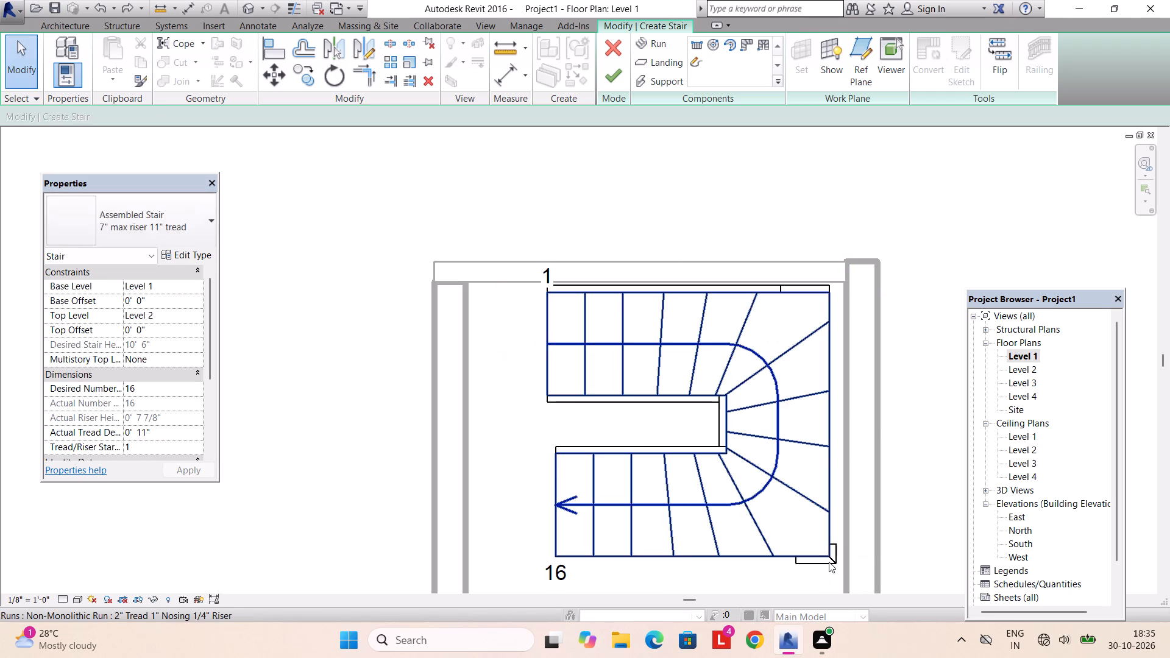
Delete the short leftover stringer piece on the south side of the run's southeast corner.
{"action": "left_click", "coordinate": [829, 562]}
{"action": "left_click", "coordinate": [825, 565]}
{"action": "key", "text": "Delete"}
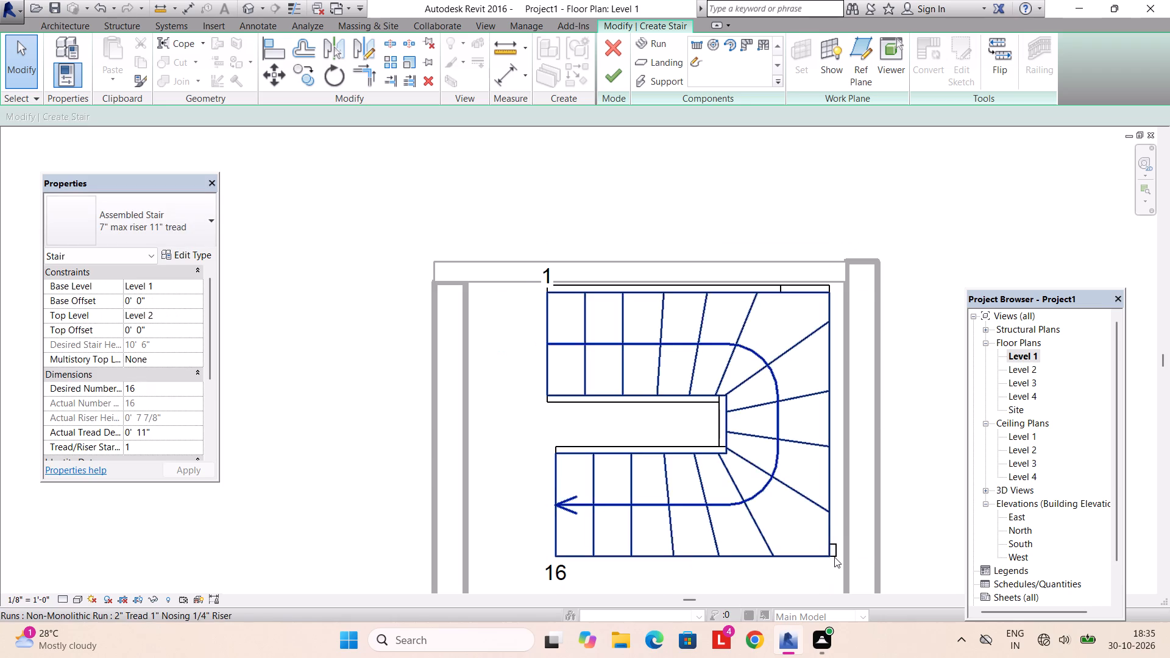
Delete the leftover stringer piece at the run's southeast corner and both outer stringer pieces along the north flight.
{"action": "left_click", "coordinate": [834, 557]}
{"action": "left_click", "coordinate": [837, 553]}
{"action": "key", "text": "Delete"}
{"action": "scroll", "coordinate": [812, 311], "scroll_direction": "up", "scroll_amount": 3}
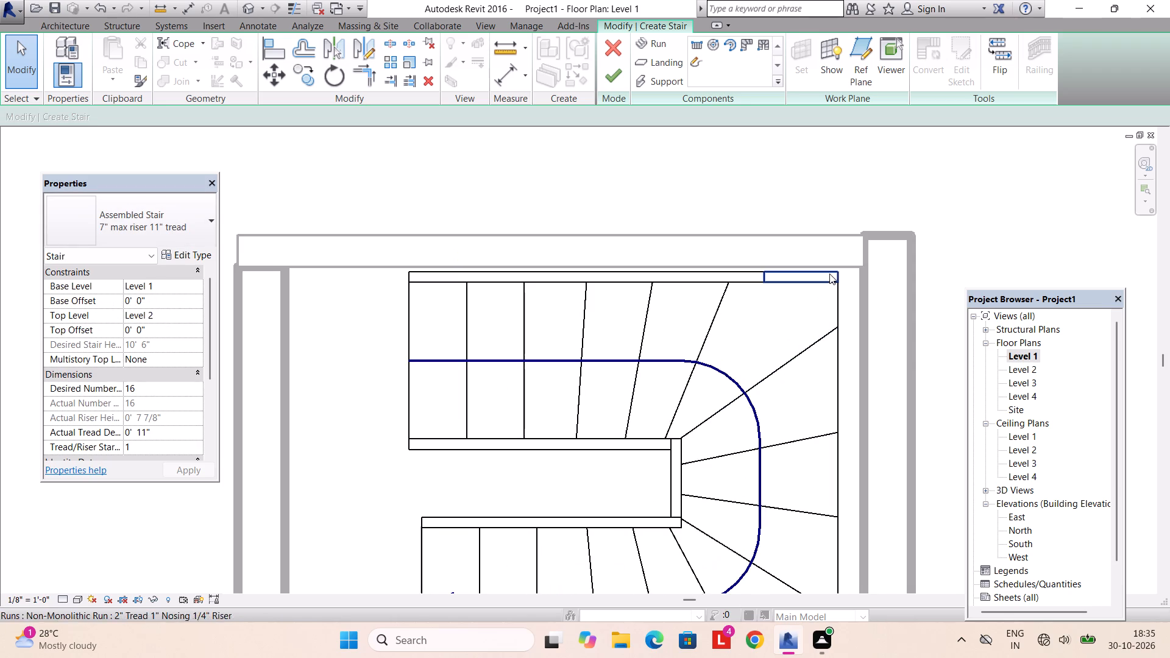
{"action": "left_click", "coordinate": [829, 271]}
{"action": "key", "text": "Delete"}
{"action": "left_click", "coordinate": [721, 270]}
{"action": "key", "text": "Delete"}
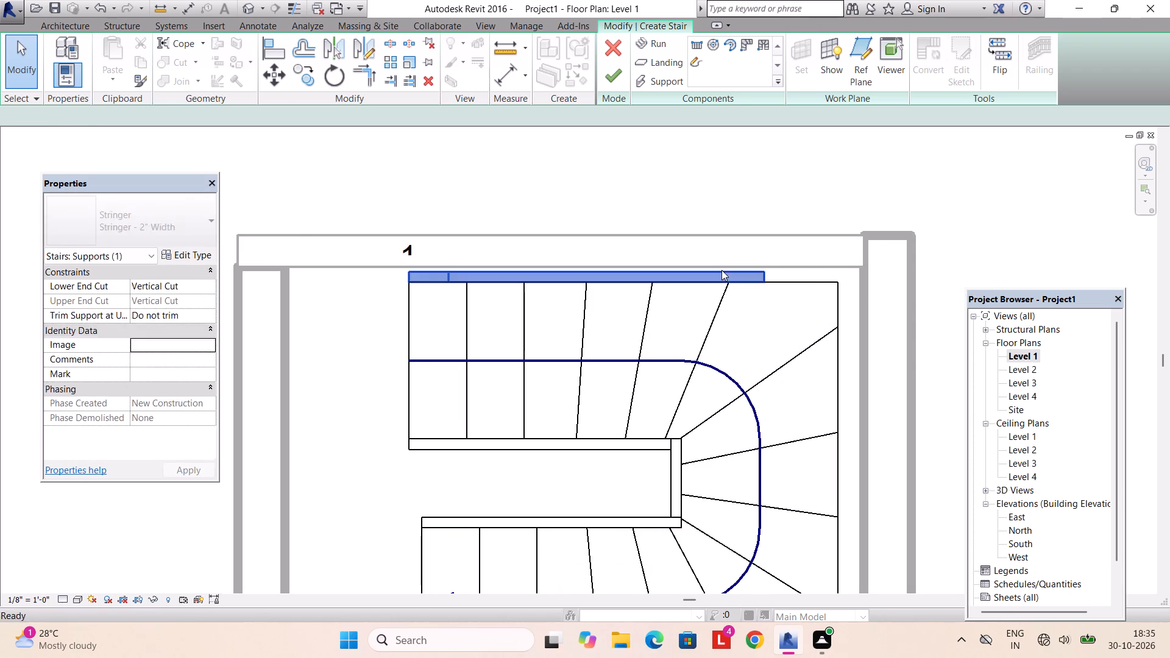
Nudge the winder run north and east so its outer edges fit closely against the room's north and east walls.
{"action": "scroll", "coordinate": [737, 300], "scroll_direction": "down", "scroll_amount": 1}
{"action": "left_click", "coordinate": [753, 300]}
{"action": "left_click", "coordinate": [774, 284]}
{"action": "key", "text": "Up"}
{"action": "key", "text": "Up"}
{"action": "key", "text": "Up"}
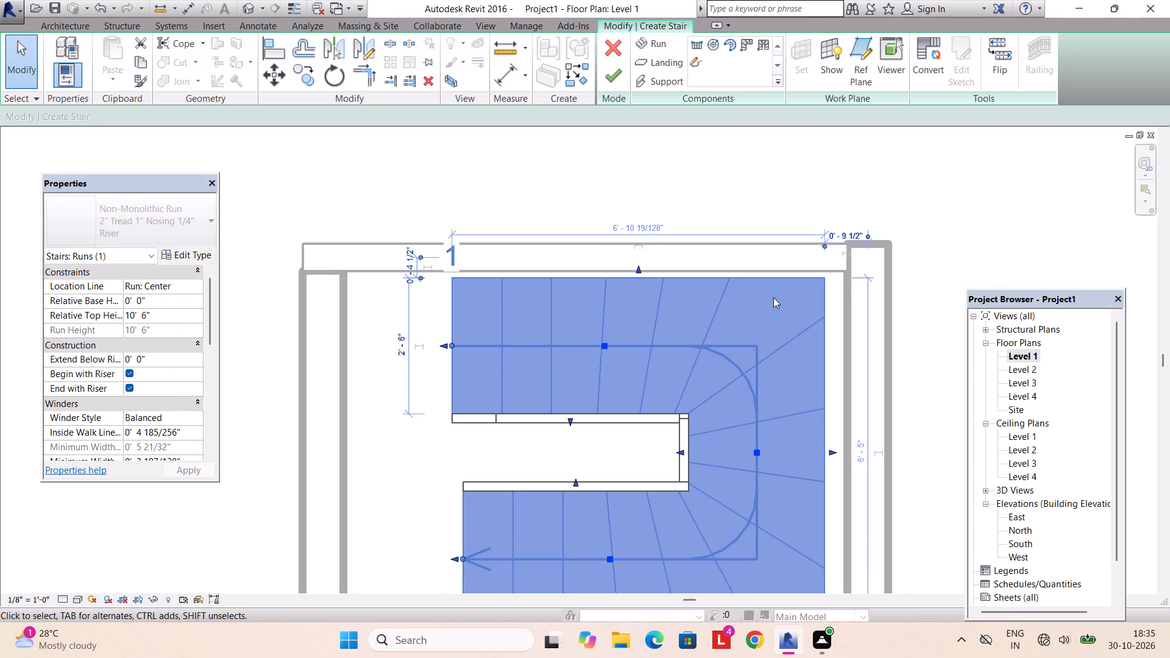
{"action": "key", "text": "Right"}
{"action": "key", "text": "Right"}
{"action": "key", "text": "Right"}
{"action": "key", "text": "Right"}
{"action": "scroll", "coordinate": [778, 305], "scroll_direction": "up", "scroll_amount": 3}
{"action": "key", "text": "Up"}
{"action": "key", "text": "Right"}
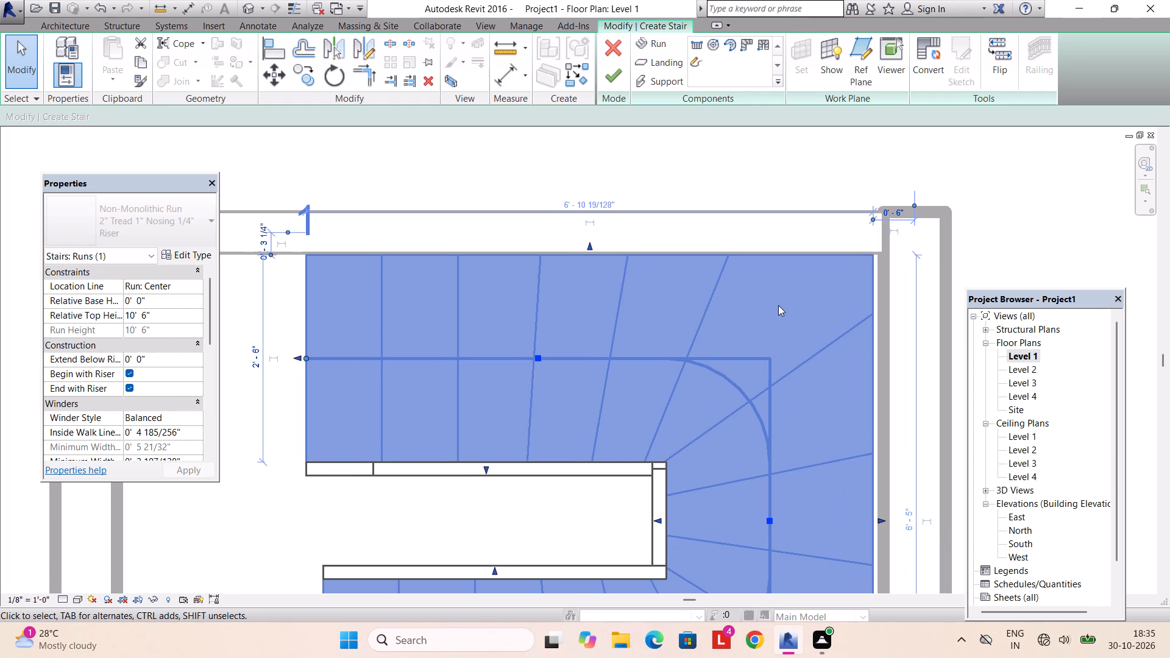
{"action": "key", "text": "Right"}
{"action": "key", "text": "Down"}
{"action": "scroll", "coordinate": [778, 305], "scroll_direction": "up", "scroll_amount": 3}
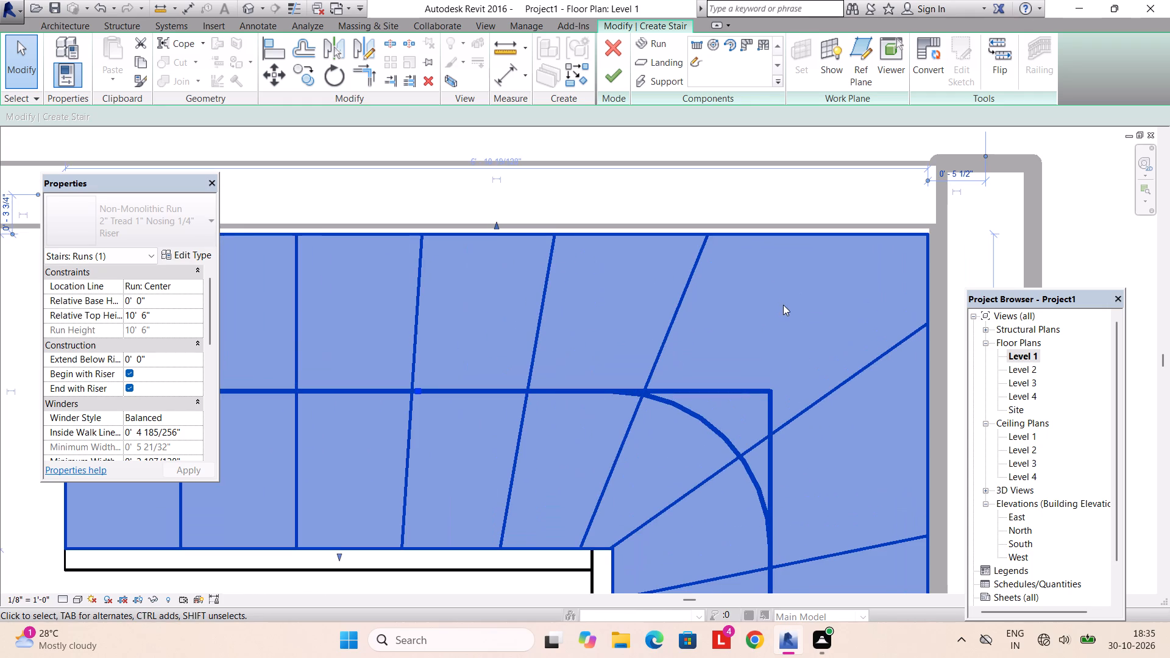
{"action": "key", "text": "Up"}
{"action": "key", "text": "Up"}
{"action": "scroll", "coordinate": [783, 305], "scroll_direction": "down", "scroll_amount": 4}
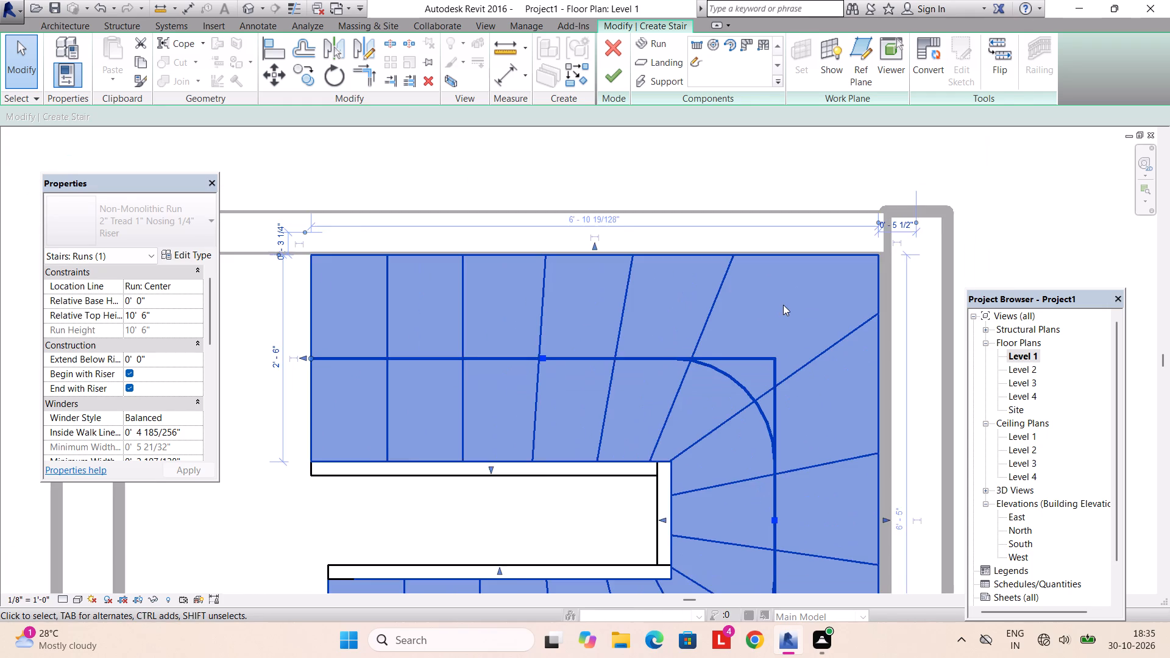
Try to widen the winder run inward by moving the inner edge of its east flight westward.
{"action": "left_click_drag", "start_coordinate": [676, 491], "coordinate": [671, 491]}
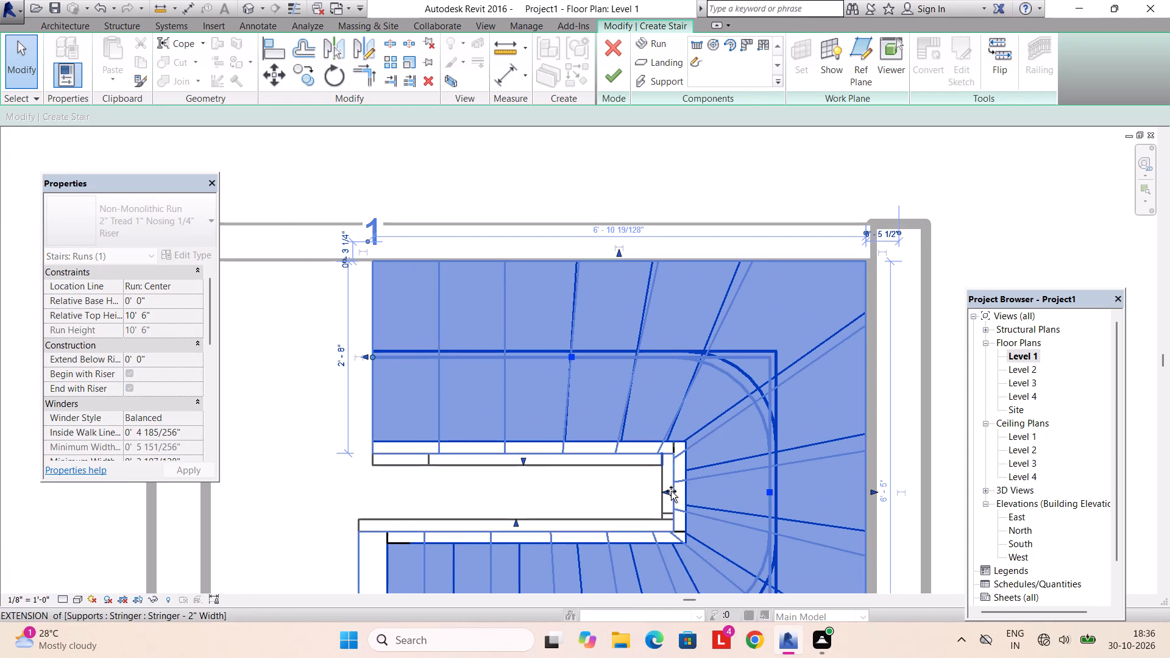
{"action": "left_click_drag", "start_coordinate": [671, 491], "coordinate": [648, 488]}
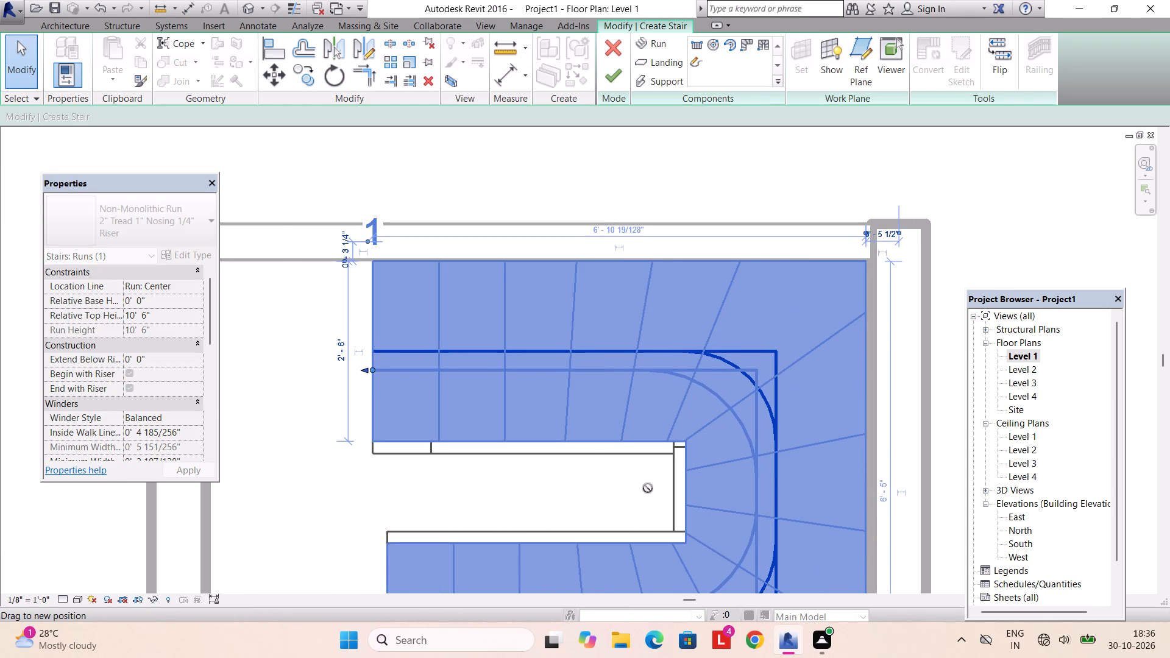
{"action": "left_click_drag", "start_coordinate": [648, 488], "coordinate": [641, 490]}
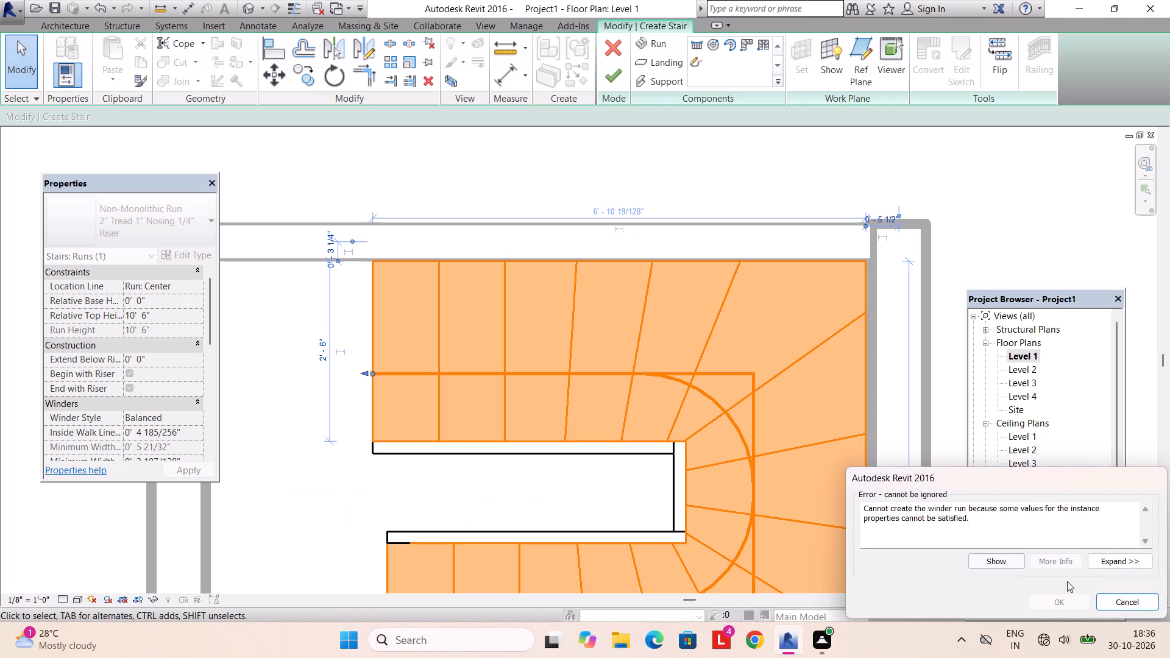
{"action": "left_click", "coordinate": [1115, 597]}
Widen the winder run inward to flights about 2'-11" wide, narrowing the central gap, and finish the stair.
{"action": "left_click", "coordinate": [704, 485]}
{"action": "left_click", "coordinate": [684, 484]}
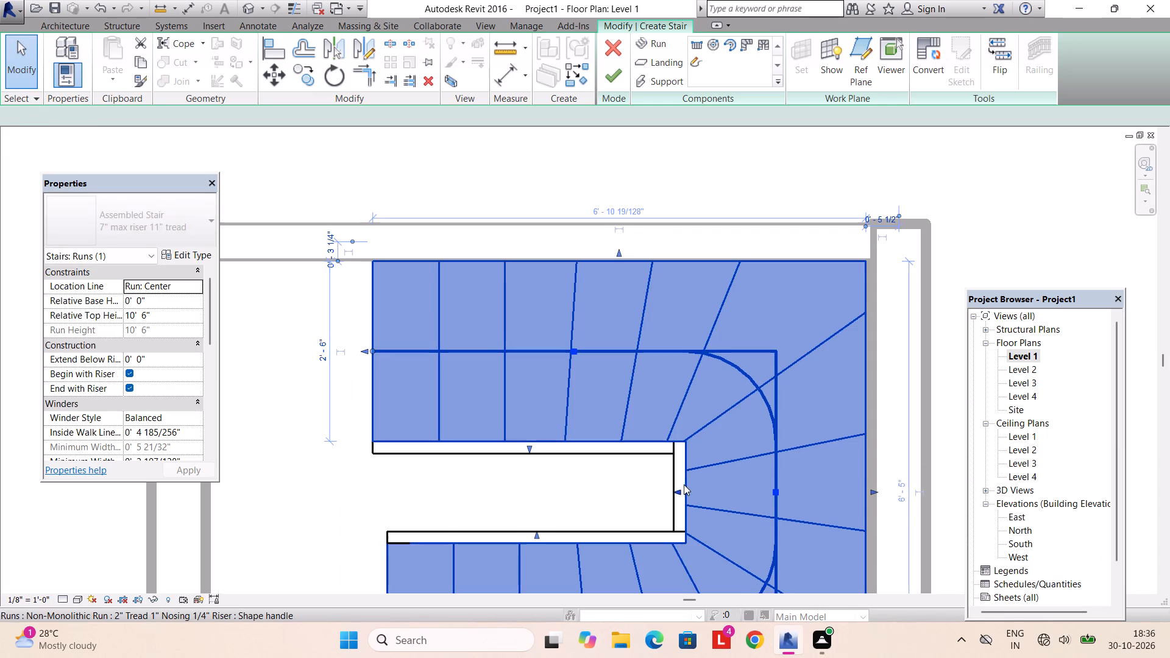
{"action": "left_click_drag", "start_coordinate": [680, 491], "coordinate": [658, 494]}
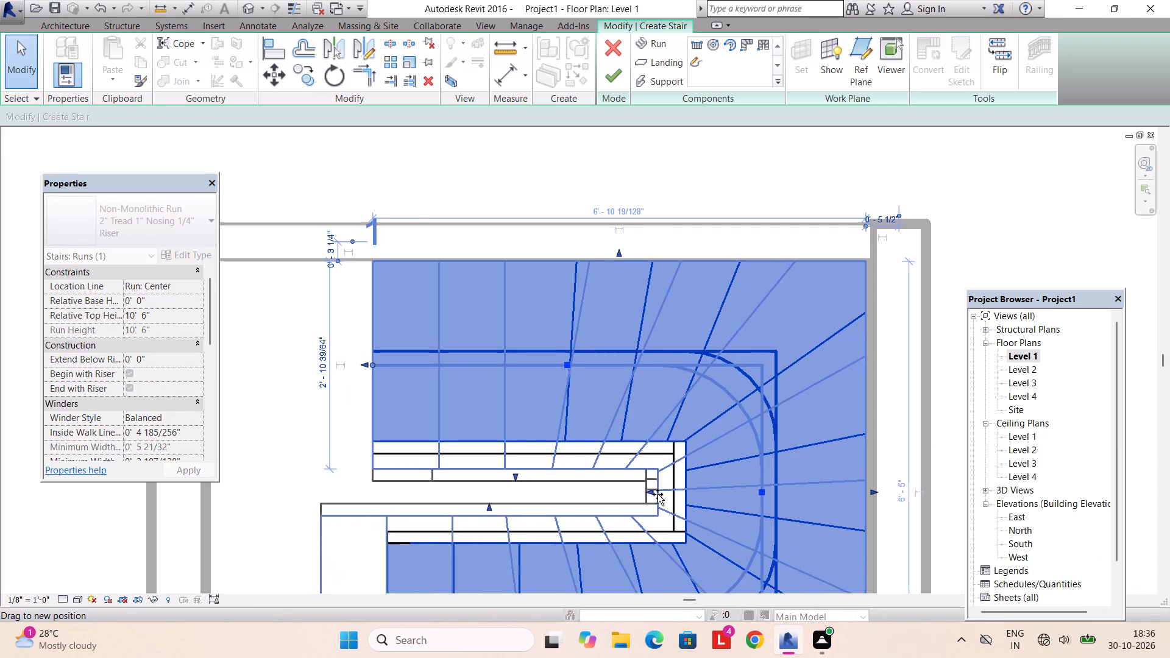
{"action": "left_click_drag", "start_coordinate": [658, 494], "coordinate": [653, 494]}
{"action": "scroll", "coordinate": [653, 494], "scroll_direction": "down", "scroll_amount": 10}
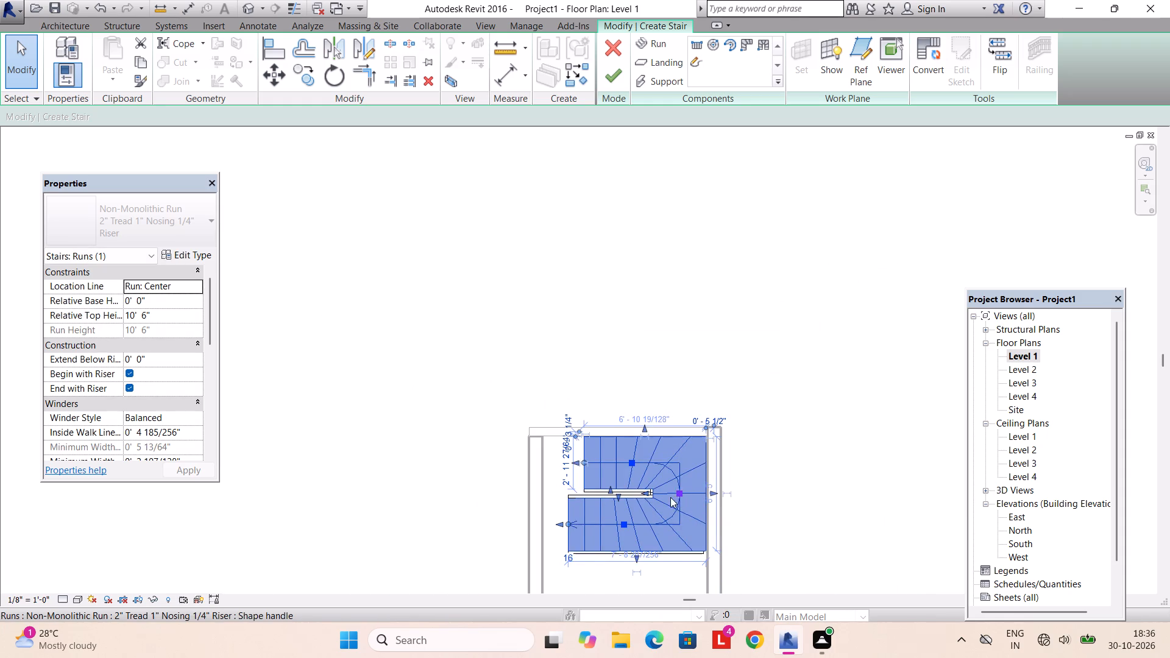
{"action": "key", "text": "Escape"}
{"action": "scroll", "coordinate": [670, 498], "scroll_direction": "down", "scroll_amount": 5}
{"action": "middle_click_drag", "start_coordinate": [670, 498], "coordinate": [684, 483]}
{"action": "scroll", "coordinate": [684, 476], "scroll_direction": "up", "scroll_amount": 9}
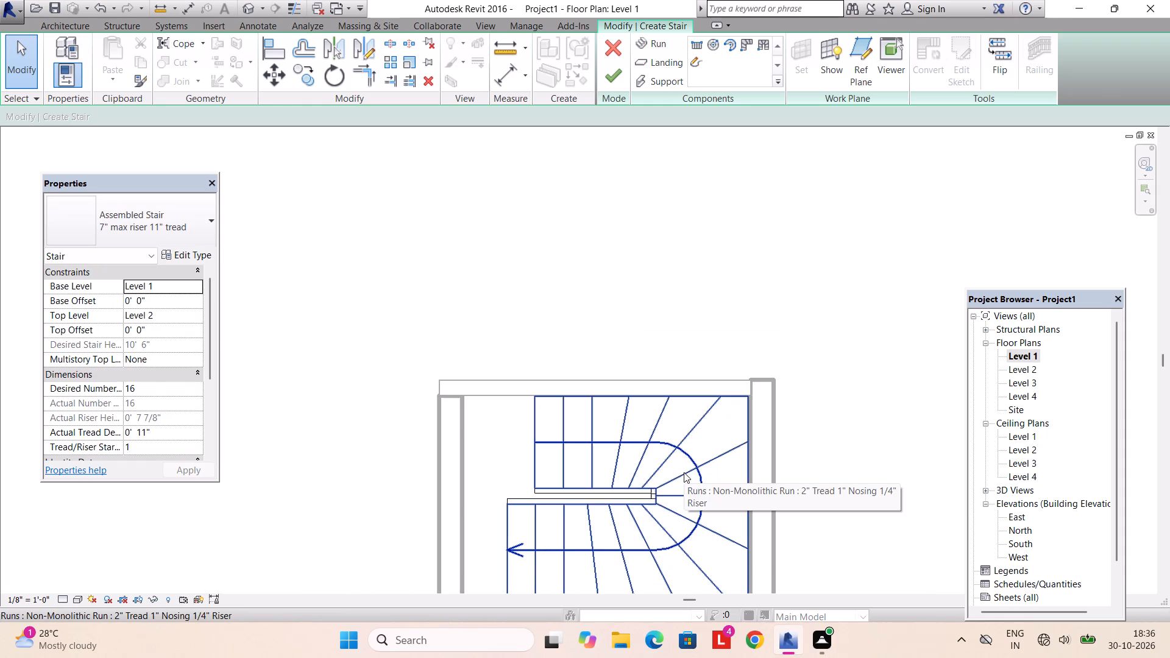
{"action": "scroll", "coordinate": [667, 451], "scroll_direction": "down", "scroll_amount": 3}
{"action": "left_click", "coordinate": [609, 68]}
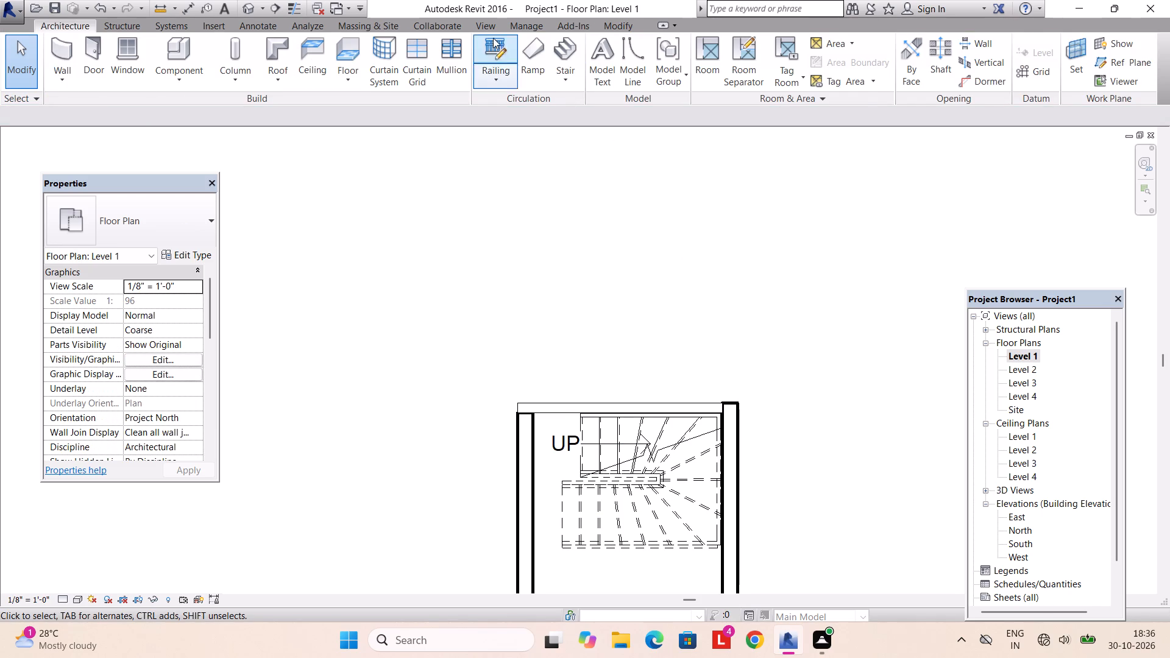
In the 3D view, delete the stair's outer handrail running along the room's walls.
{"action": "left_click", "coordinate": [486, 29]}
{"action": "left_click", "coordinate": [452, 43]}
{"action": "scroll", "coordinate": [584, 230], "scroll_direction": "down", "scroll_amount": 5}
{"action": "scroll", "coordinate": [541, 256], "scroll_direction": "up", "scroll_amount": 2}
{"action": "scroll", "coordinate": [541, 256], "scroll_direction": "down", "scroll_amount": 1}
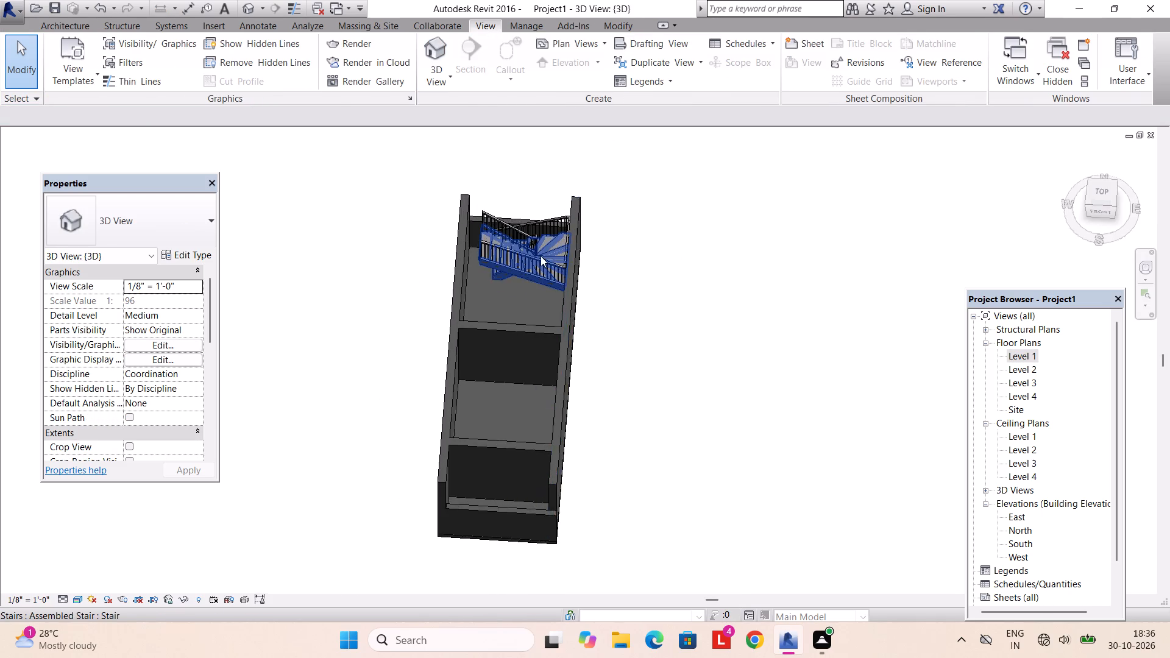
{"action": "scroll", "coordinate": [541, 256], "scroll_direction": "up", "scroll_amount": 2}
{"action": "middle_click_drag", "start_coordinate": [546, 264], "coordinate": [238, 289]}
{"action": "middle_click_drag", "start_coordinate": [735, 362], "coordinate": [553, 277], "text": "shift"}
{"action": "scroll", "coordinate": [562, 327], "scroll_direction": "down", "scroll_amount": 4}
{"action": "middle_click_drag", "start_coordinate": [552, 370], "coordinate": [584, 342]}
{"action": "scroll", "coordinate": [570, 358], "scroll_direction": "up", "scroll_amount": 10}
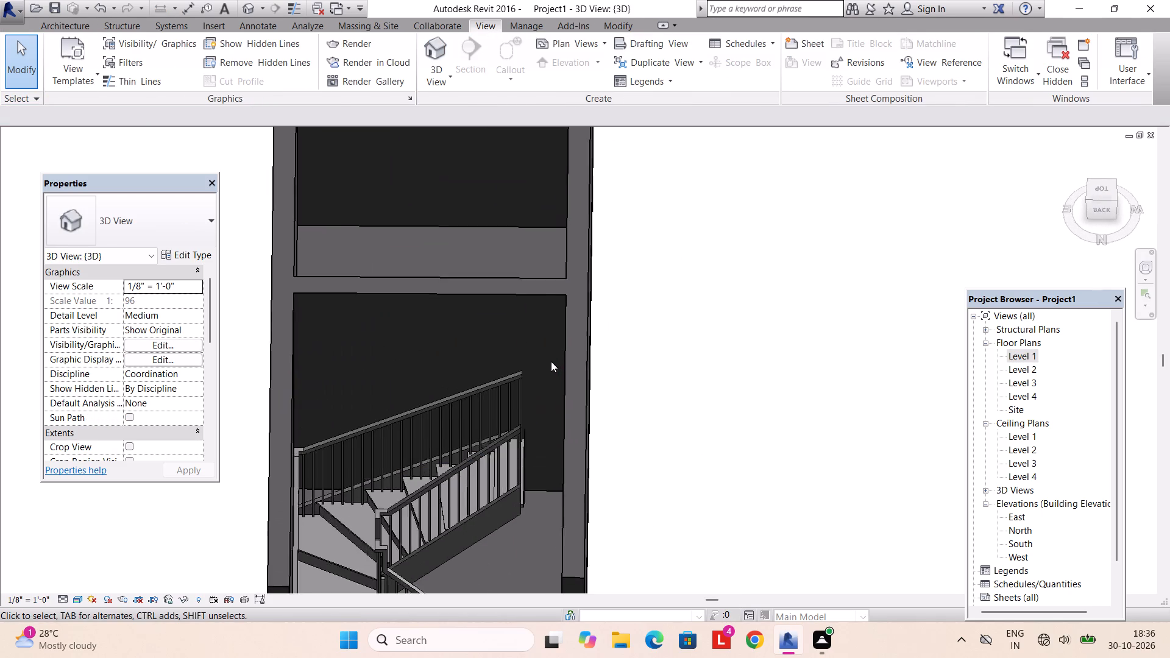
{"action": "scroll", "coordinate": [551, 361], "scroll_direction": "down", "scroll_amount": 4}
{"action": "scroll", "coordinate": [551, 361], "scroll_direction": "up", "scroll_amount": 2}
{"action": "scroll", "coordinate": [536, 405], "scroll_direction": "down", "scroll_amount": 4}
{"action": "middle_click_drag", "start_coordinate": [528, 427], "coordinate": [478, 473], "text": "shift"}
{"action": "scroll", "coordinate": [453, 451], "scroll_direction": "up", "scroll_amount": 3}
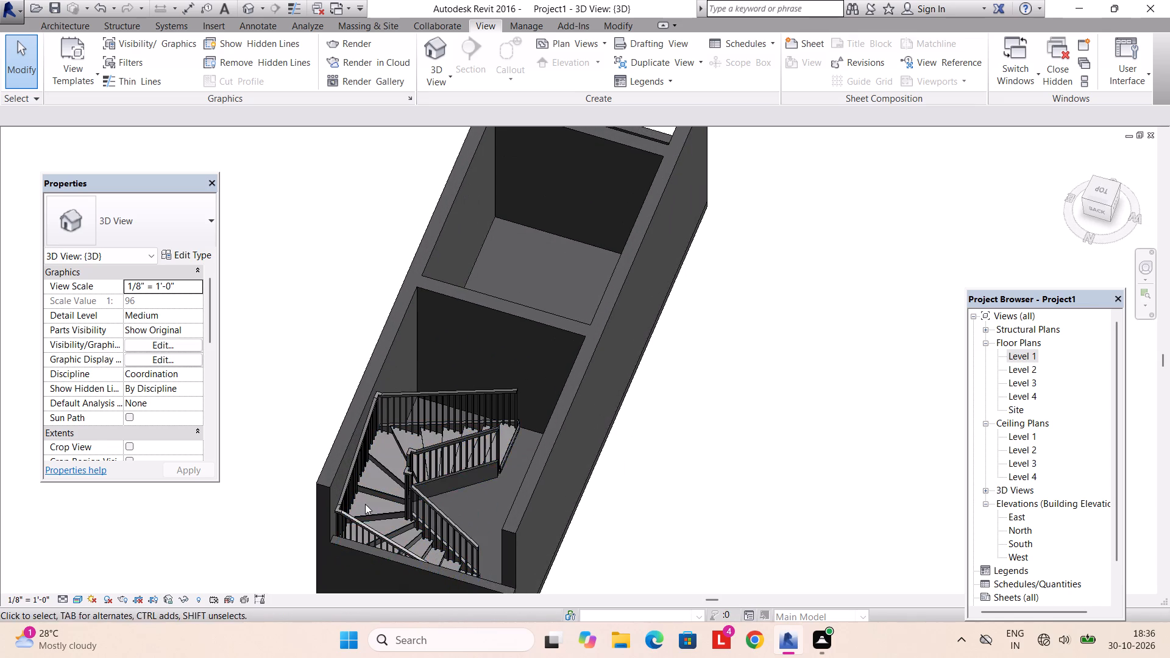
{"action": "middle_click_drag", "start_coordinate": [365, 504], "coordinate": [233, 503], "text": "shift"}
{"action": "scroll", "coordinate": [247, 389], "scroll_direction": "up", "scroll_amount": 3}
{"action": "middle_click_drag", "start_coordinate": [251, 365], "coordinate": [423, 411]}
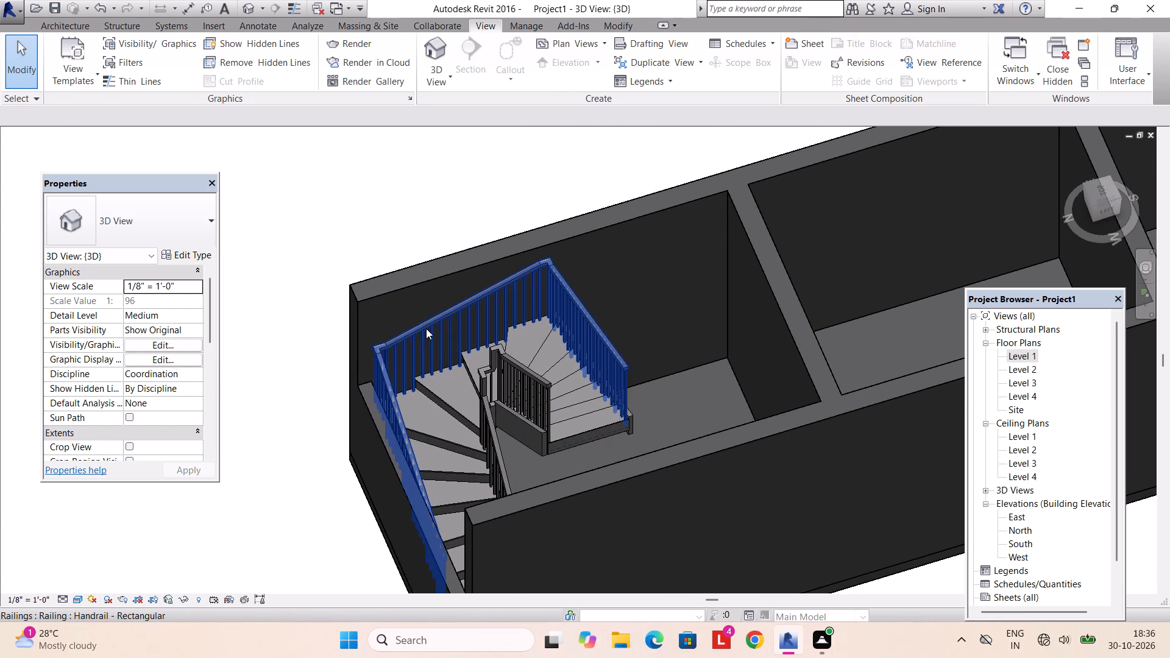
{"action": "left_click", "coordinate": [426, 328]}
{"action": "key", "text": "Delete"}
Set the right and left supports of the 7" max riser 11" tread stair type to Carriage (Open).
{"action": "scroll", "coordinate": [475, 338], "scroll_direction": "down", "scroll_amount": 4}
{"action": "scroll", "coordinate": [486, 347], "scroll_direction": "up", "scroll_amount": 3}
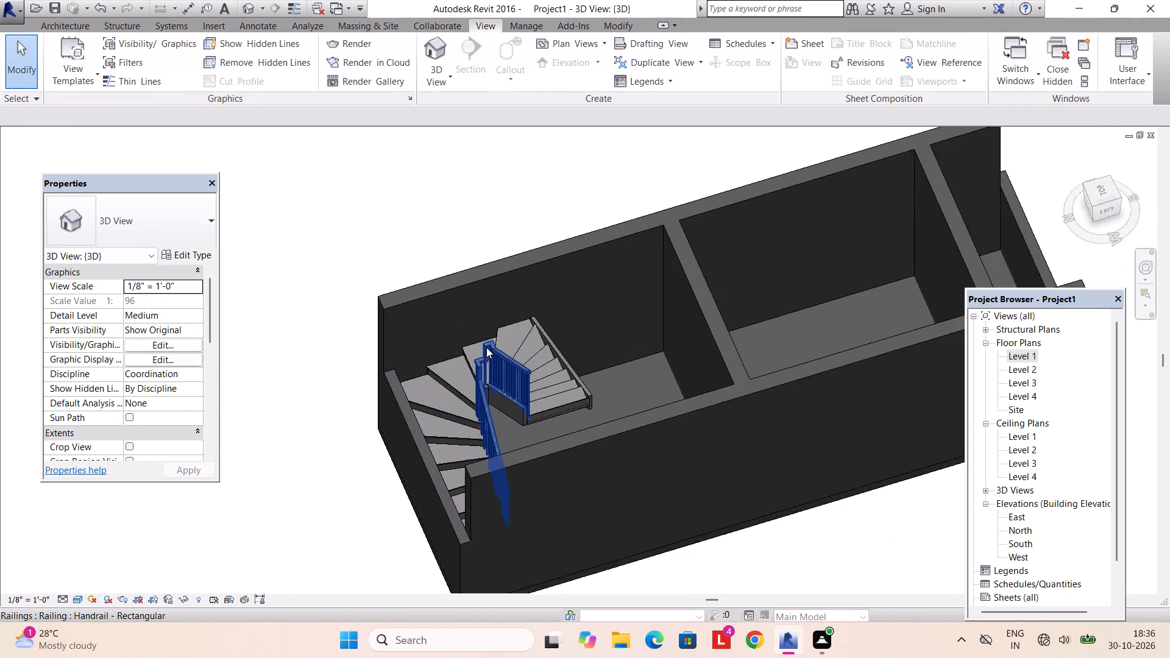
{"action": "scroll", "coordinate": [516, 345], "scroll_direction": "down", "scroll_amount": 3}
{"action": "middle_click_drag", "start_coordinate": [530, 356], "coordinate": [383, 328], "text": "shift"}
{"action": "scroll", "coordinate": [550, 275], "scroll_direction": "up", "scroll_amount": 3}
{"action": "middle_click_drag", "start_coordinate": [581, 267], "coordinate": [508, 160], "text": "shift"}
{"action": "scroll", "coordinate": [633, 200], "scroll_direction": "down", "scroll_amount": 3}
{"action": "middle_click_drag", "start_coordinate": [645, 205], "coordinate": [505, 226], "text": "shift"}
{"action": "middle_click_drag", "start_coordinate": [902, 218], "coordinate": [901, 219], "text": "shift"}
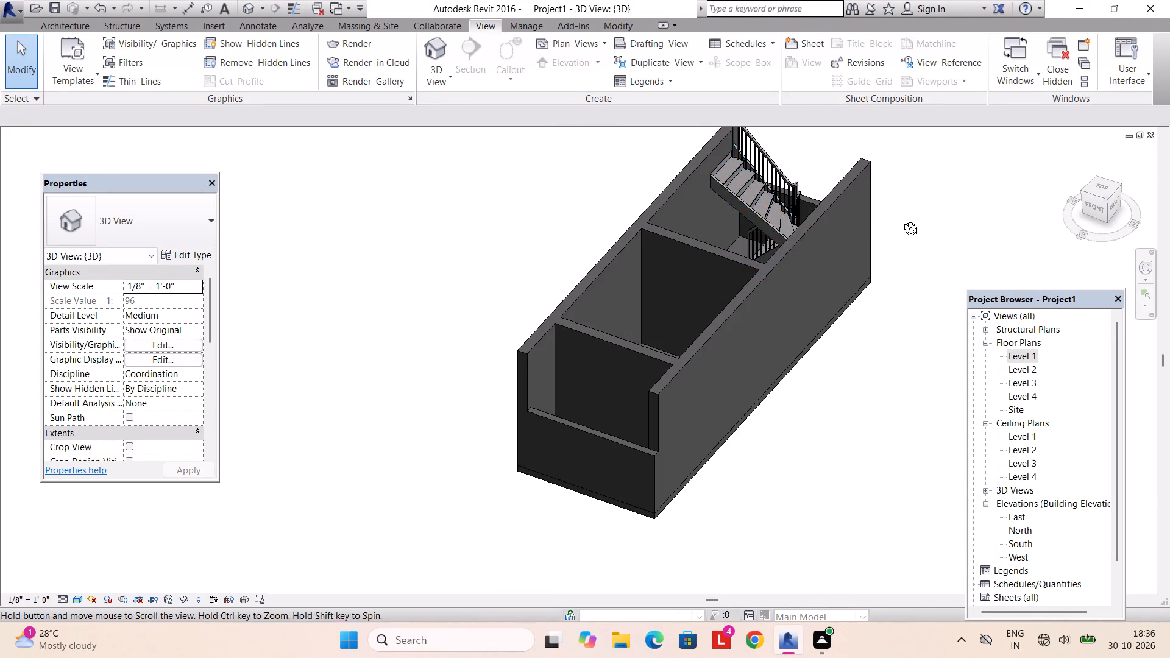
{"action": "middle_click_drag", "start_coordinate": [901, 219], "coordinate": [477, 305], "text": "shift"}
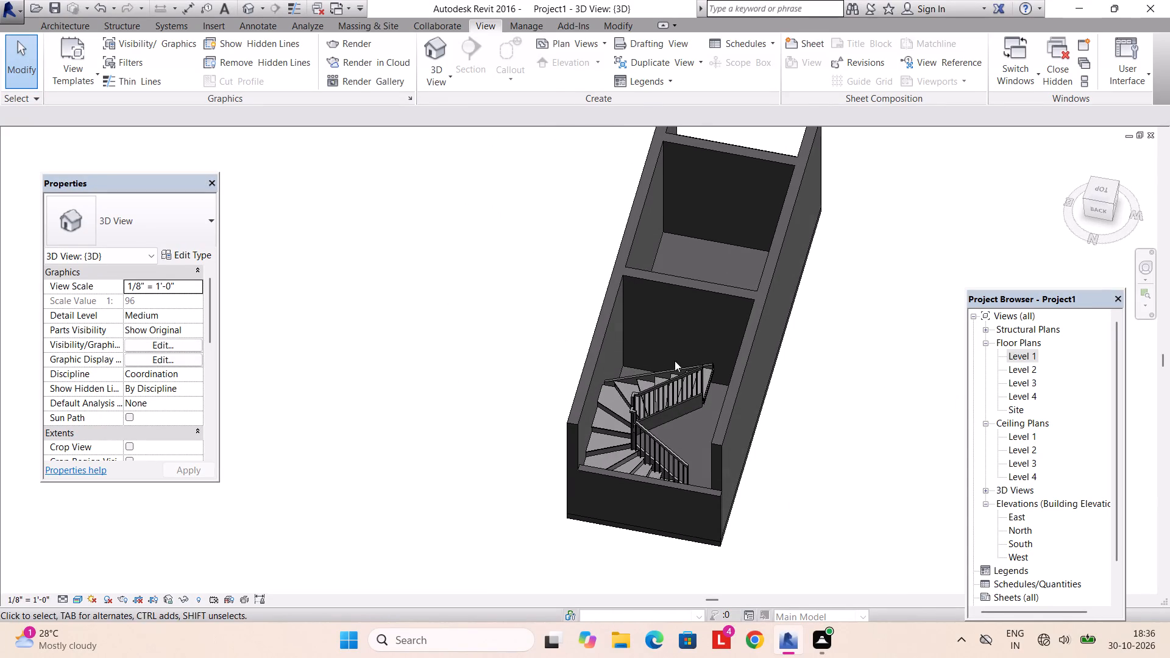
{"action": "left_click", "coordinate": [670, 368]}
{"action": "left_click", "coordinate": [203, 255]}
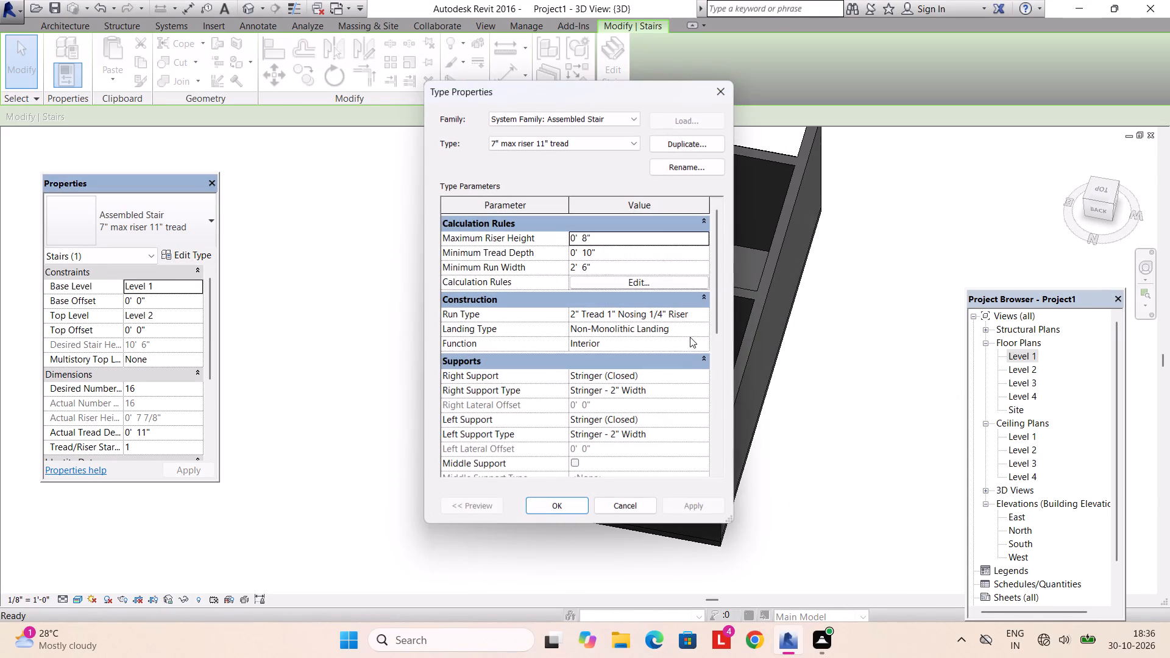
{"action": "left_click", "coordinate": [700, 378]}
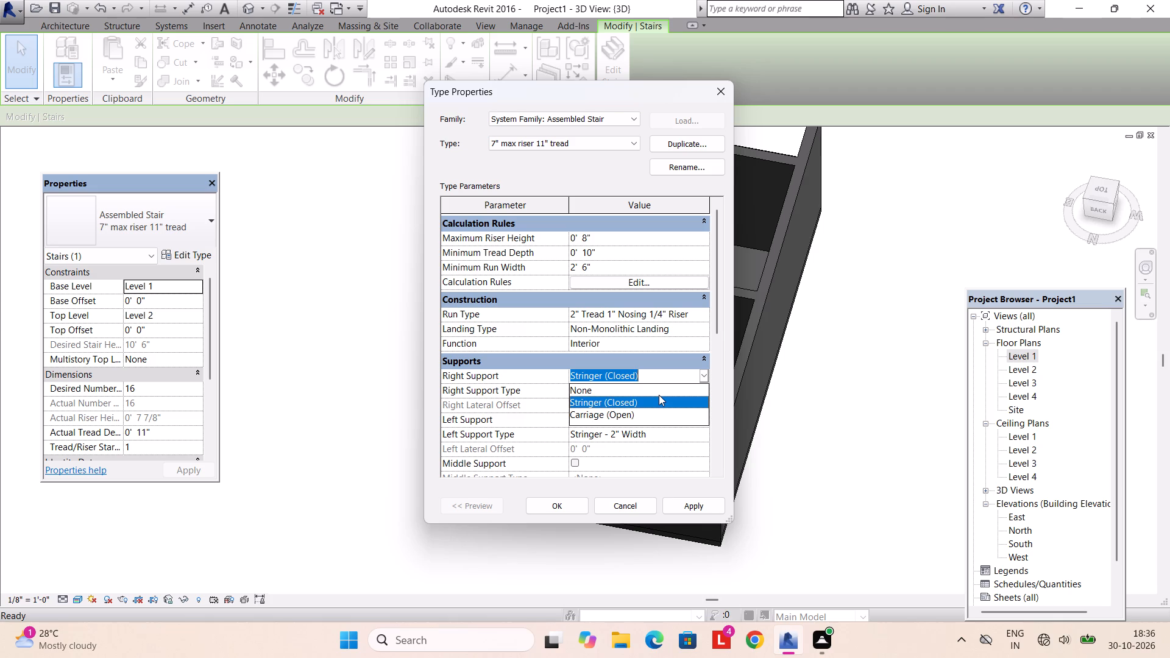
{"action": "left_click", "coordinate": [658, 409]}
{"action": "left_click", "coordinate": [703, 420]}
{"action": "left_click", "coordinate": [650, 455]}
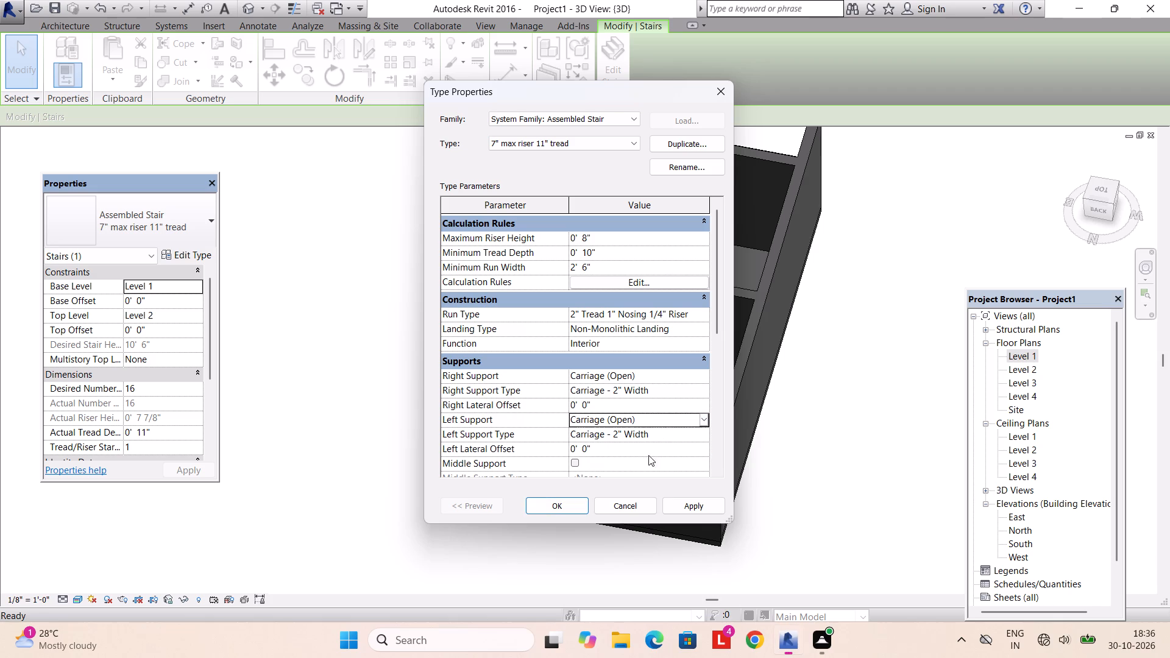
{"action": "double_click", "coordinate": [568, 504]}
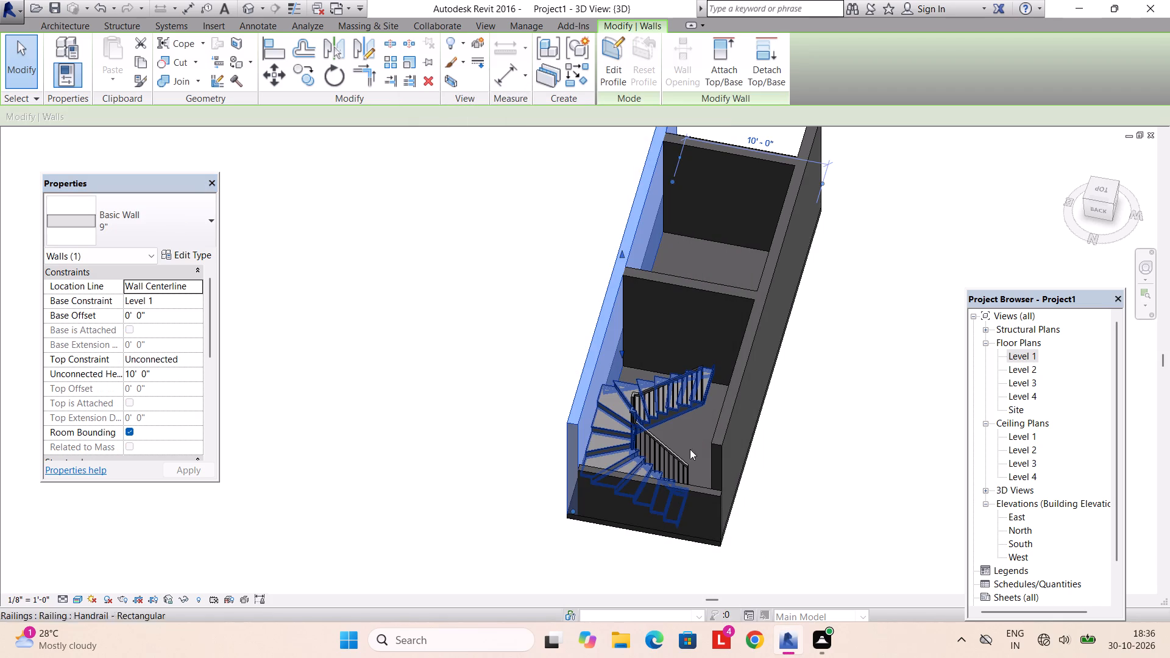
{"action": "scroll", "coordinate": [730, 425], "scroll_direction": "down", "scroll_amount": 5}
{"action": "key", "text": "Escape"}
Examine the stair's open carriages, treads and inner railing in 3D from several sides of the building.
{"action": "middle_click_drag", "start_coordinate": [703, 433], "coordinate": [734, 447], "text": "shift"}
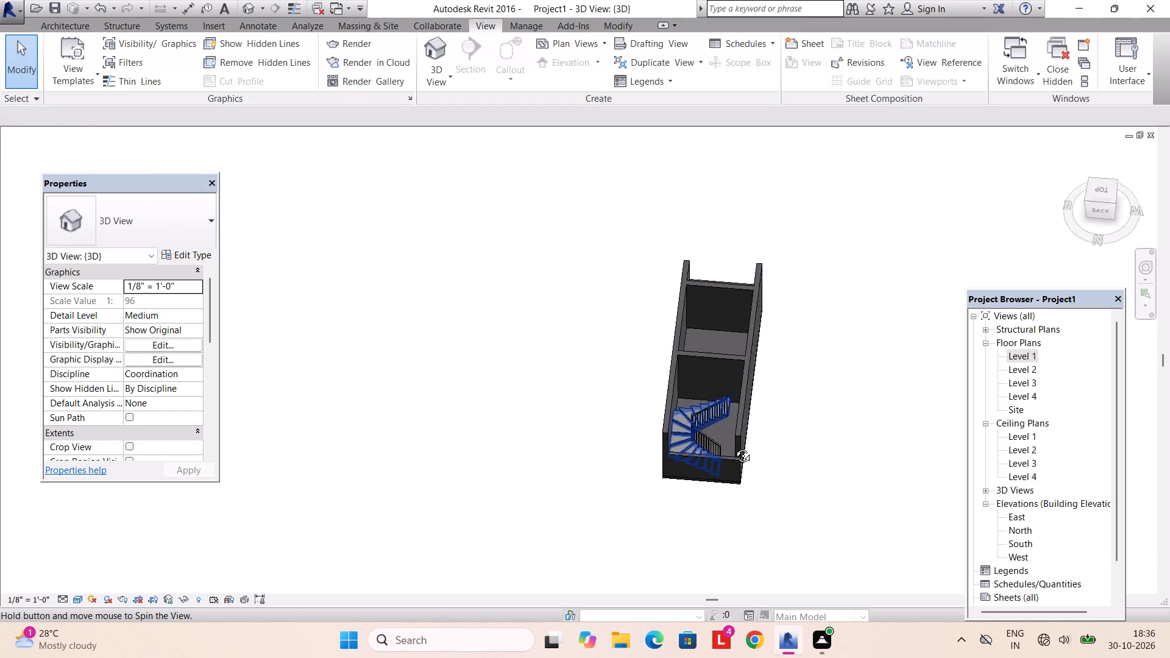
{"action": "middle_click_drag", "start_coordinate": [734, 447], "coordinate": [778, 445], "text": "shift"}
{"action": "scroll", "coordinate": [767, 433], "scroll_direction": "up", "scroll_amount": 6}
{"action": "middle_click_drag", "start_coordinate": [762, 425], "coordinate": [374, 386], "text": "shift"}
{"action": "scroll", "coordinate": [492, 297], "scroll_direction": "up", "scroll_amount": 1}
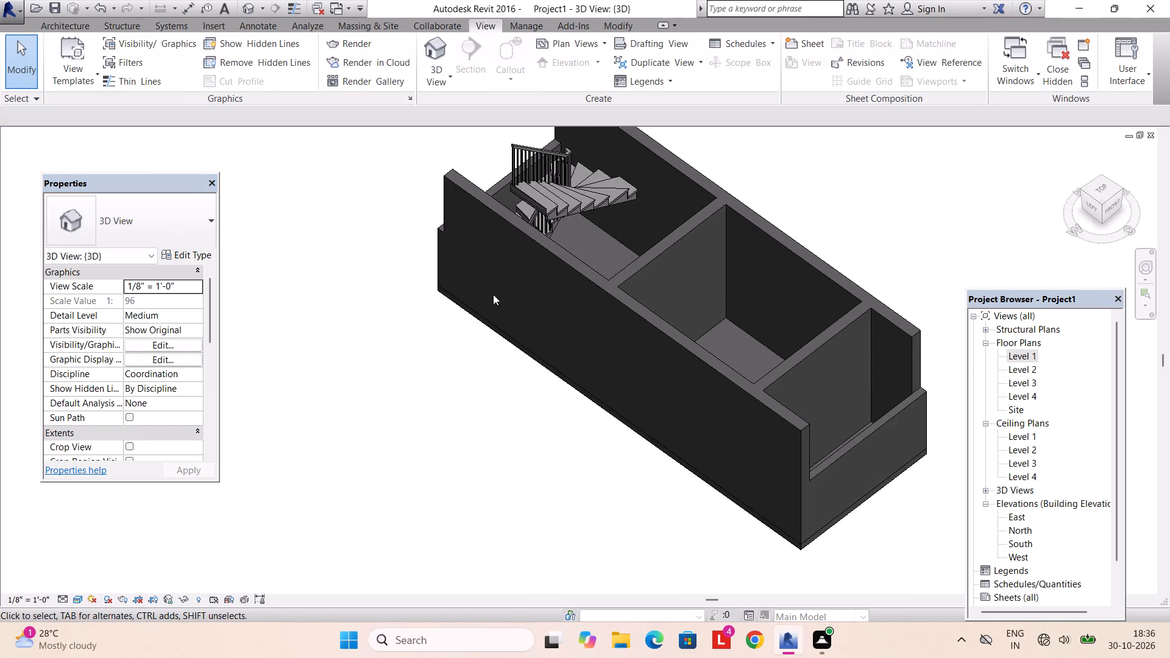
{"action": "scroll", "coordinate": [493, 294], "scroll_direction": "up", "scroll_amount": 1}
{"action": "middle_click_drag", "start_coordinate": [491, 295], "coordinate": [411, 335], "text": "shift"}
{"action": "middle_click_drag", "start_coordinate": [726, 255], "coordinate": [728, 171], "text": "shift"}
{"action": "scroll", "coordinate": [686, 190], "scroll_direction": "up", "scroll_amount": 3}
{"action": "middle_click_drag", "start_coordinate": [686, 193], "coordinate": [661, 145], "text": "shift"}
{"action": "scroll", "coordinate": [723, 172], "scroll_direction": "up", "scroll_amount": 4}
{"action": "middle_click_drag", "start_coordinate": [751, 187], "coordinate": [692, 228]}
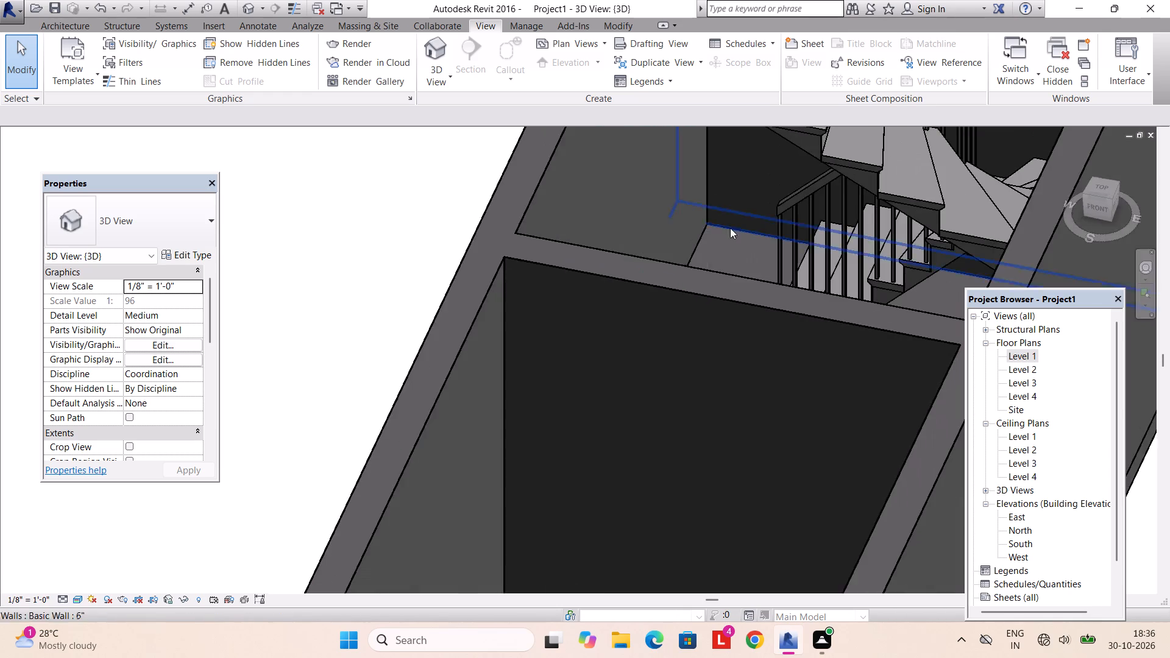
{"action": "scroll", "coordinate": [789, 225], "scroll_direction": "down", "scroll_amount": 5}
{"action": "middle_click_drag", "start_coordinate": [806, 227], "coordinate": [941, 178], "text": "shift"}
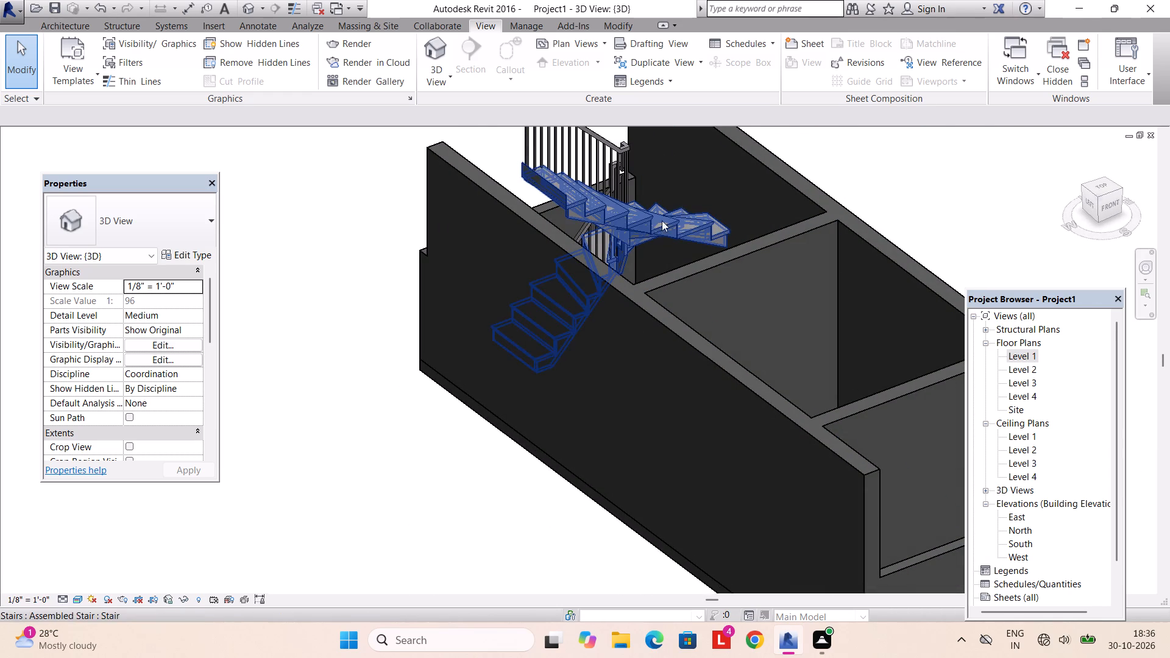
{"action": "middle_click_drag", "start_coordinate": [704, 269], "coordinate": [797, 410], "text": "shift"}
{"action": "middle_click_drag", "start_coordinate": [597, 256], "coordinate": [676, 311], "text": "shift"}
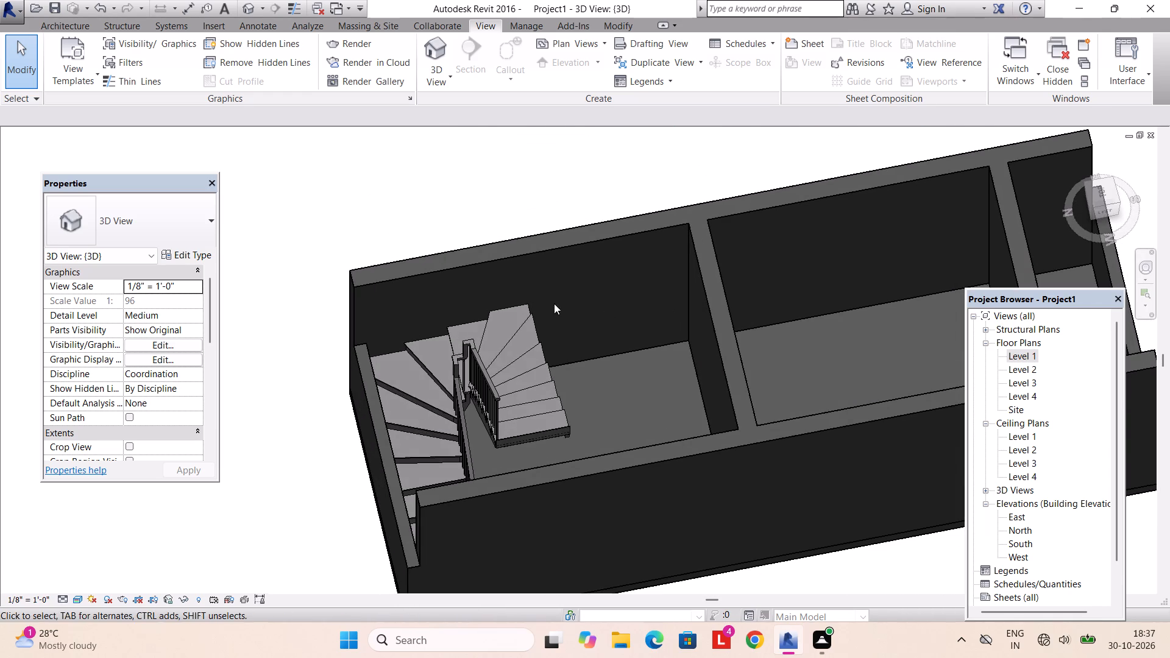
On the Level 1 plan, draw a 9" wall about 9'-2" long along the stair's south edge between the side walls, located by Finish Face: Interior.
{"action": "double_click", "coordinate": [1013, 352]}
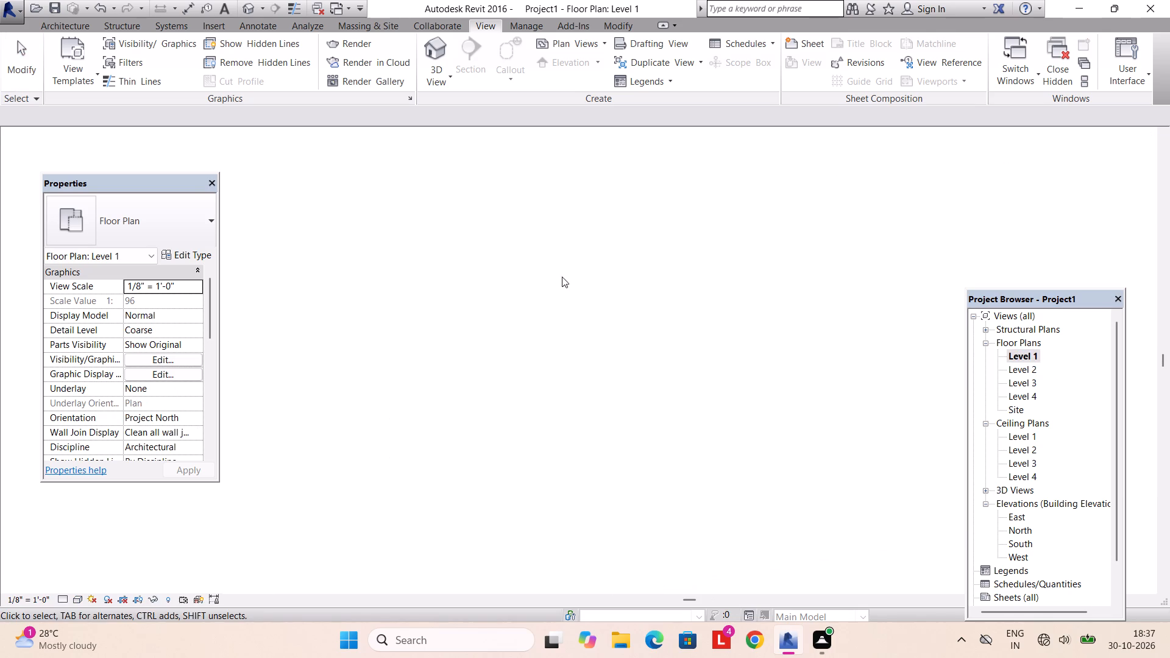
{"action": "scroll", "coordinate": [569, 274], "scroll_direction": "down", "scroll_amount": 5}
{"action": "middle_click_drag", "start_coordinate": [583, 305], "coordinate": [576, 254]}
{"action": "scroll", "coordinate": [547, 262], "scroll_direction": "up", "scroll_amount": 2}
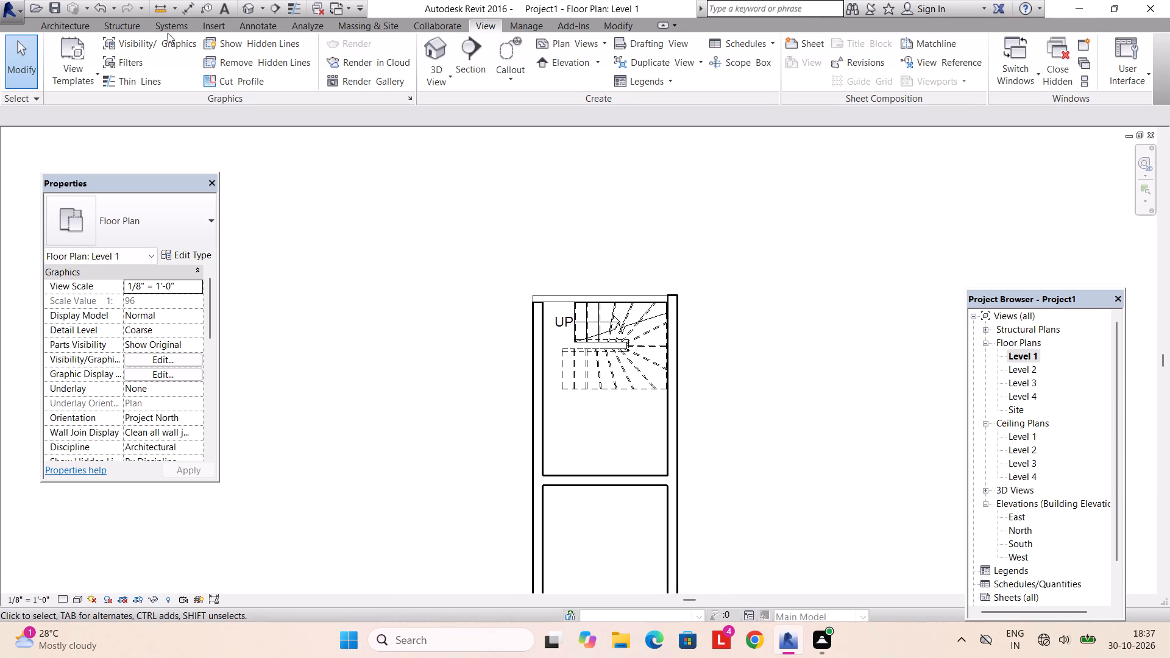
{"action": "left_click", "coordinate": [58, 29]}
{"action": "left_click", "coordinate": [64, 55]}
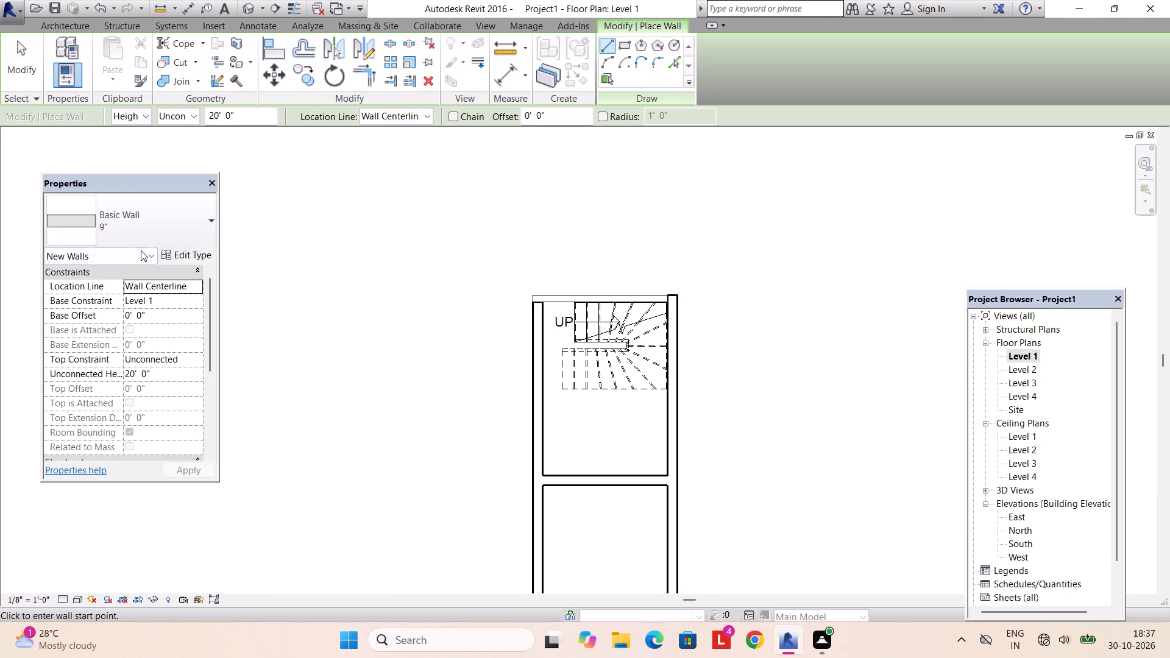
{"action": "scroll", "coordinate": [275, 325], "scroll_direction": "up", "scroll_amount": 3}
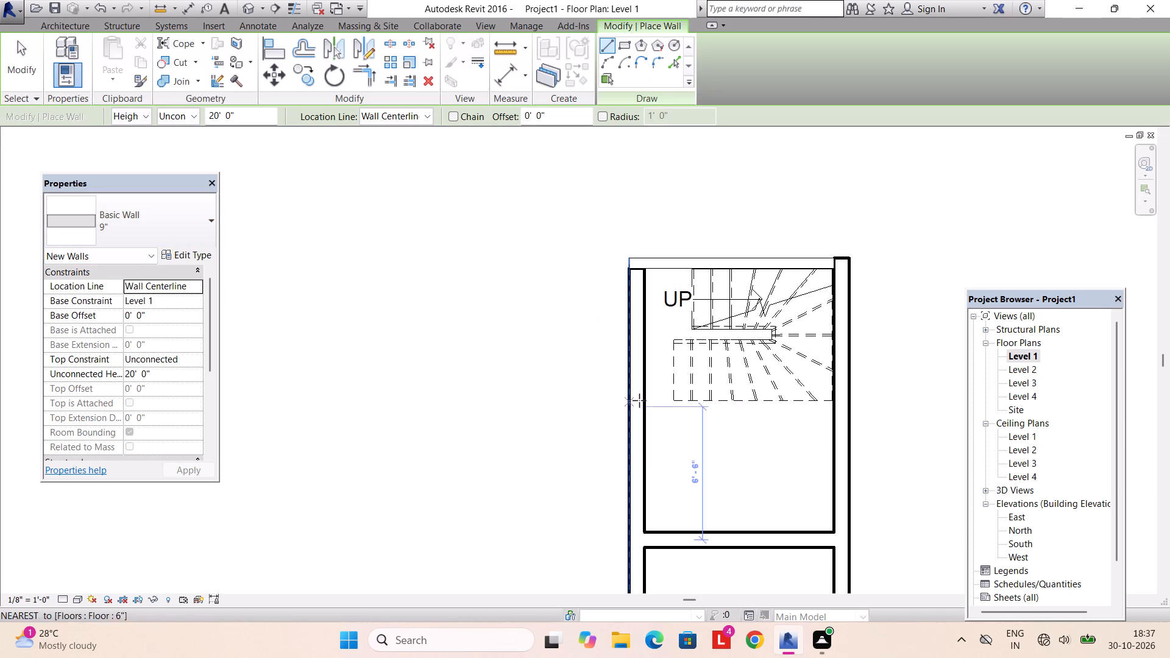
{"action": "double_click", "coordinate": [407, 126]}
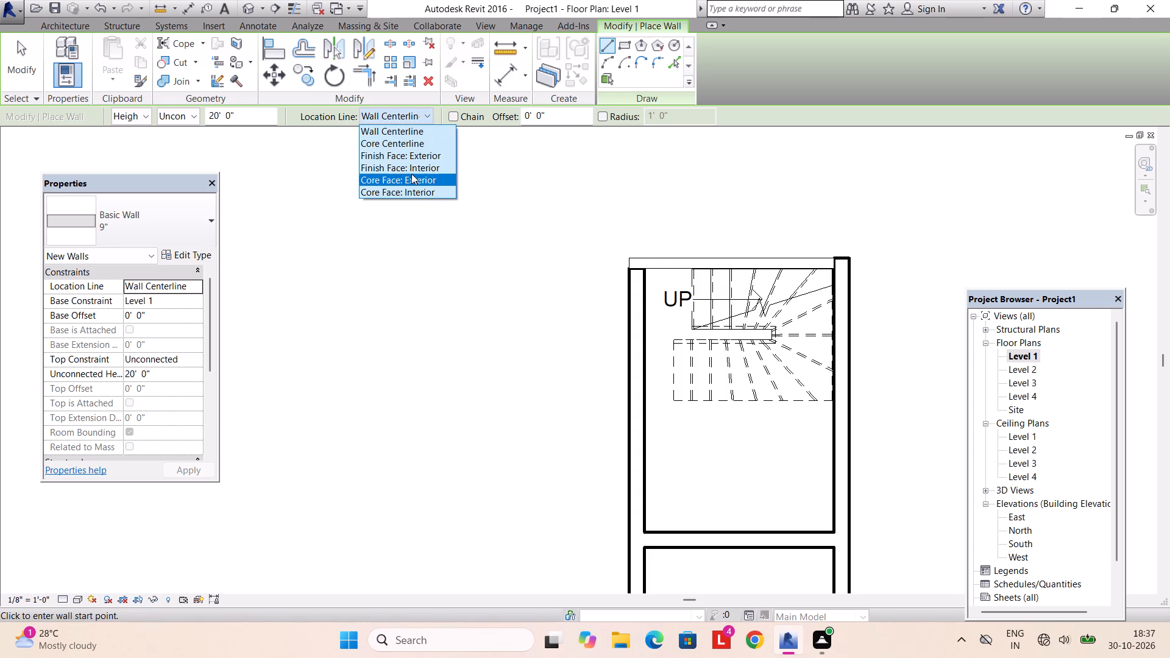
{"action": "left_click", "coordinate": [414, 169]}
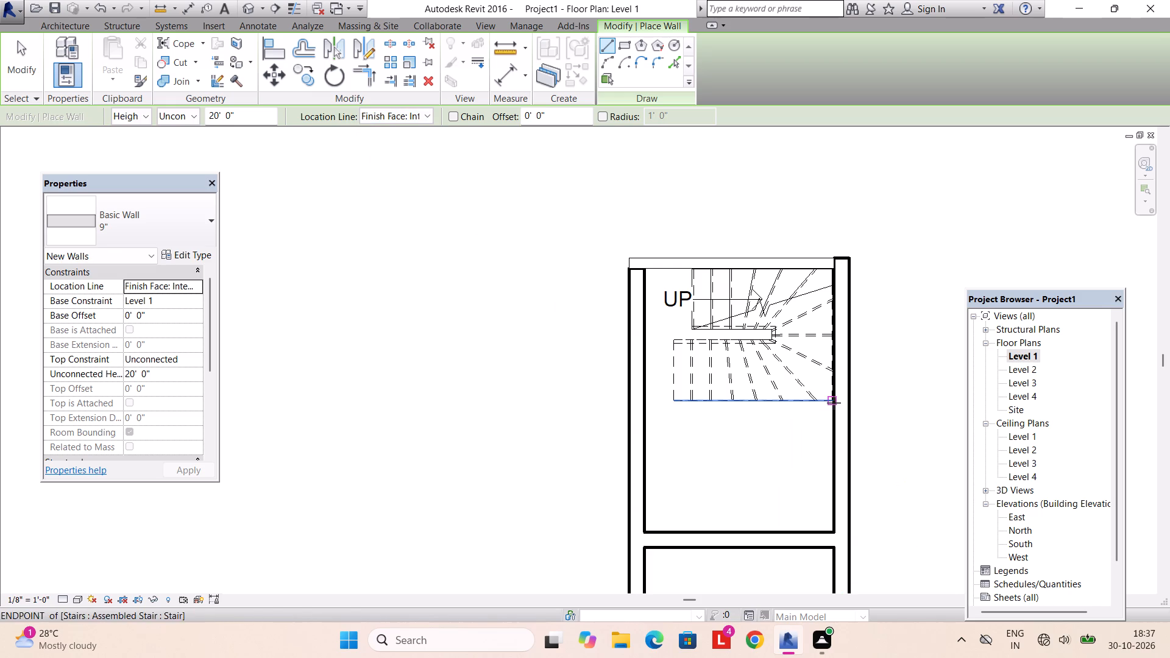
{"action": "left_click", "coordinate": [834, 403]}
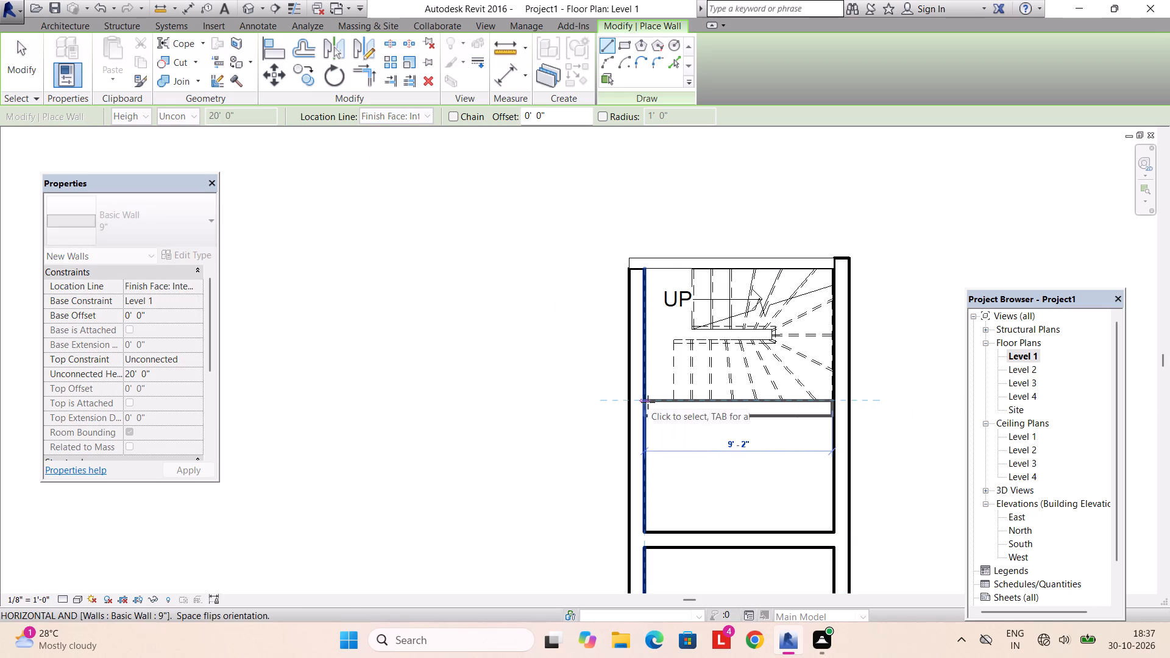
{"action": "left_click", "coordinate": [648, 402]}
{"action": "key", "text": "Escape"}
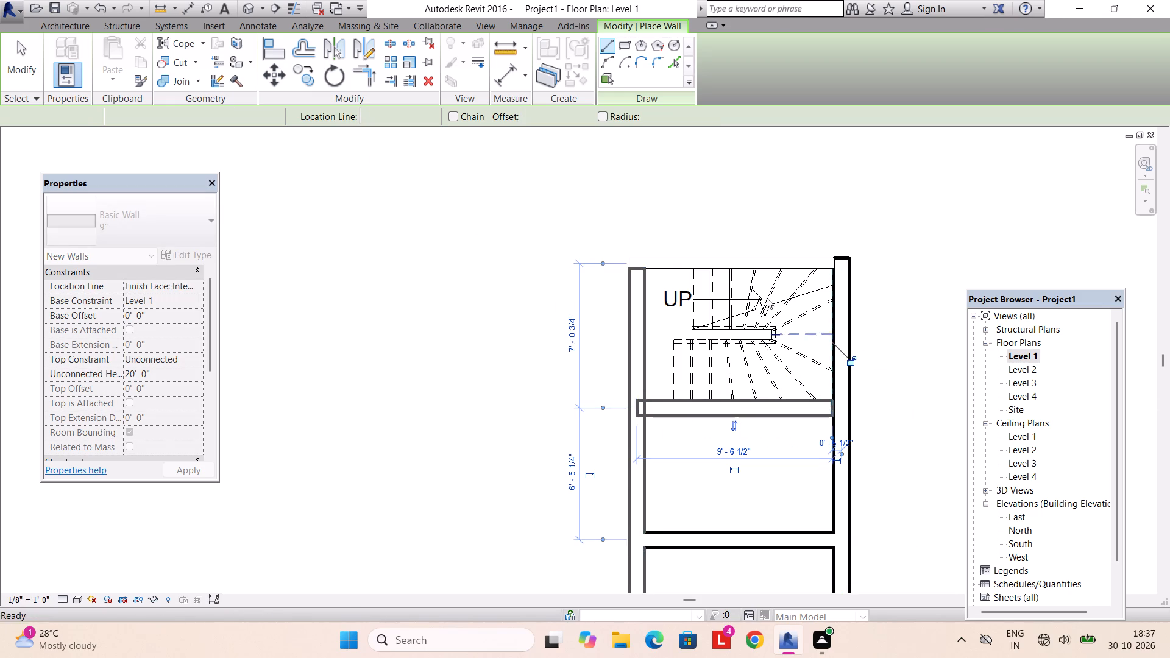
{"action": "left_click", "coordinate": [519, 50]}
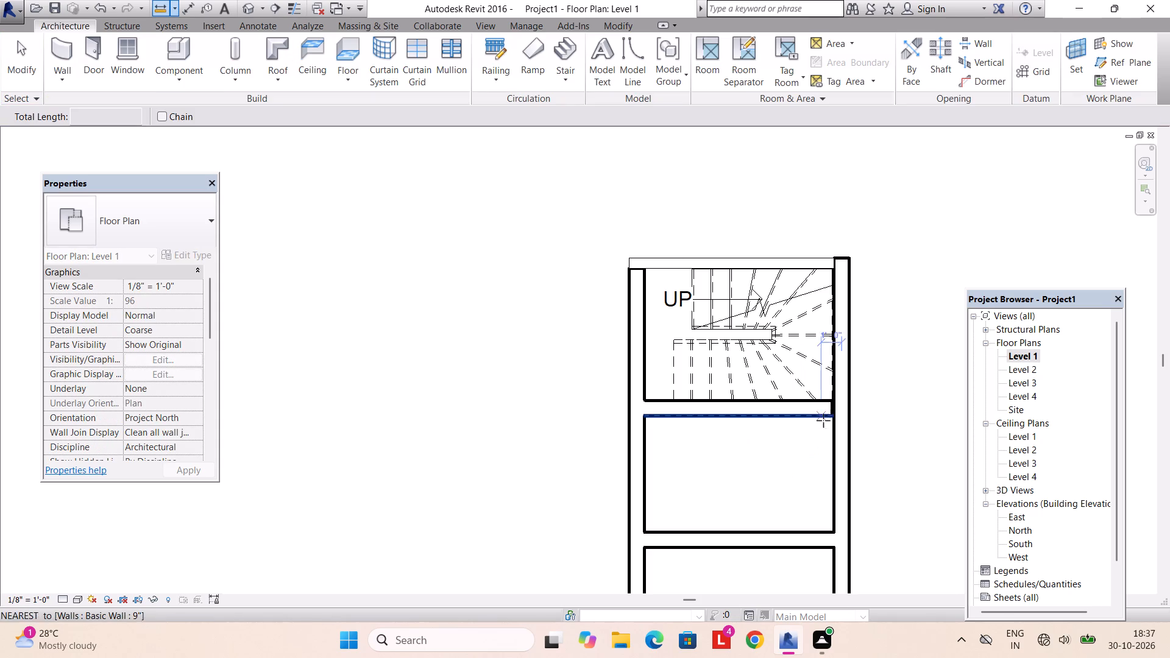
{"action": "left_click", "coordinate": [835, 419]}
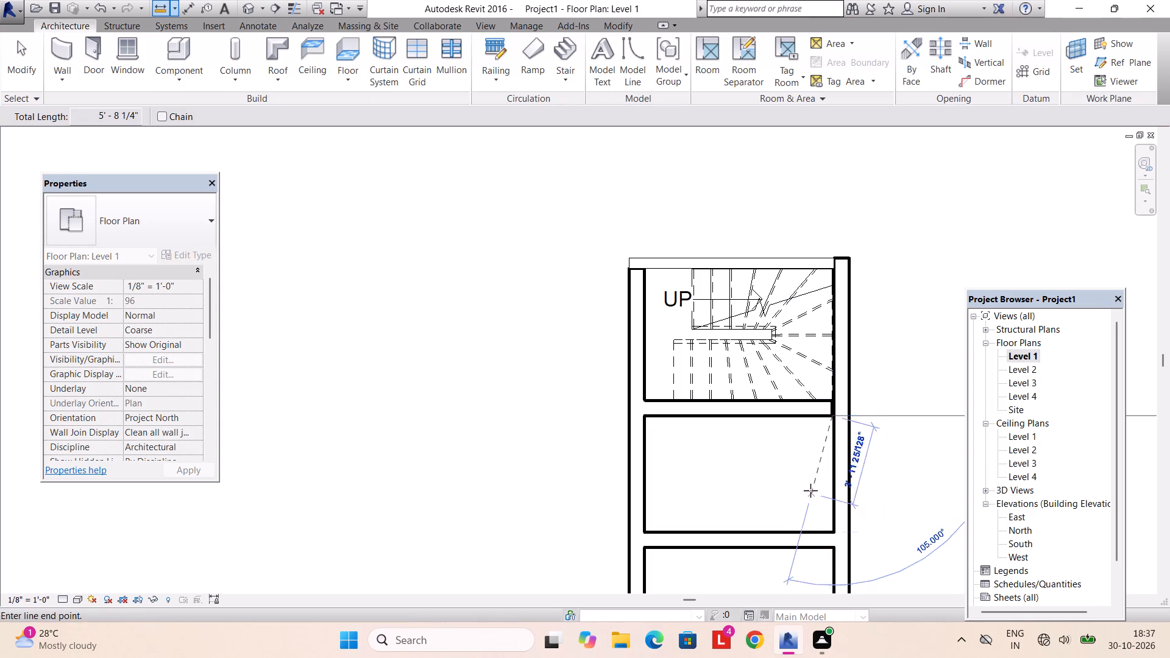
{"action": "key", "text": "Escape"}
Extend the east end of the new stair wall so it joins the east exterior wall.
{"action": "scroll", "coordinate": [803, 431], "scroll_direction": "up", "scroll_amount": 3}
{"action": "left_click", "coordinate": [814, 409]}
{"action": "scroll", "coordinate": [821, 409], "scroll_direction": "up", "scroll_amount": 2}
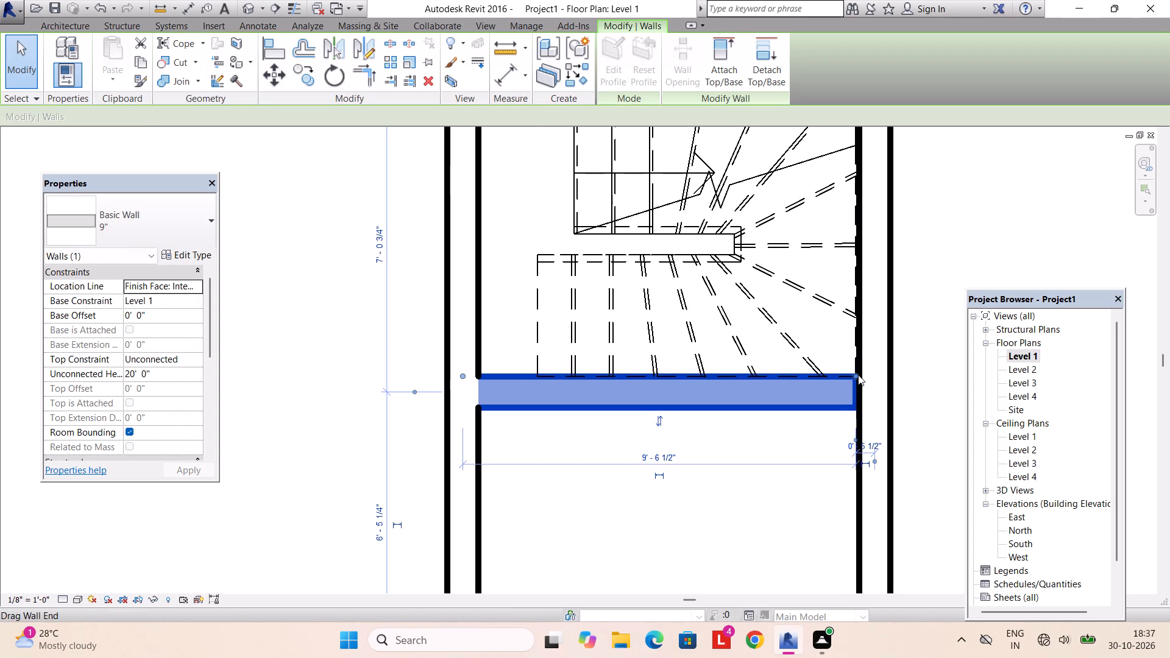
{"action": "left_click_drag", "start_coordinate": [857, 373], "coordinate": [868, 373]}
{"action": "key", "text": "Escape"}
Nudge the new stair wall about 1" south, away from the stair's lower flight.
{"action": "scroll", "coordinate": [791, 401], "scroll_direction": "up", "scroll_amount": 2}
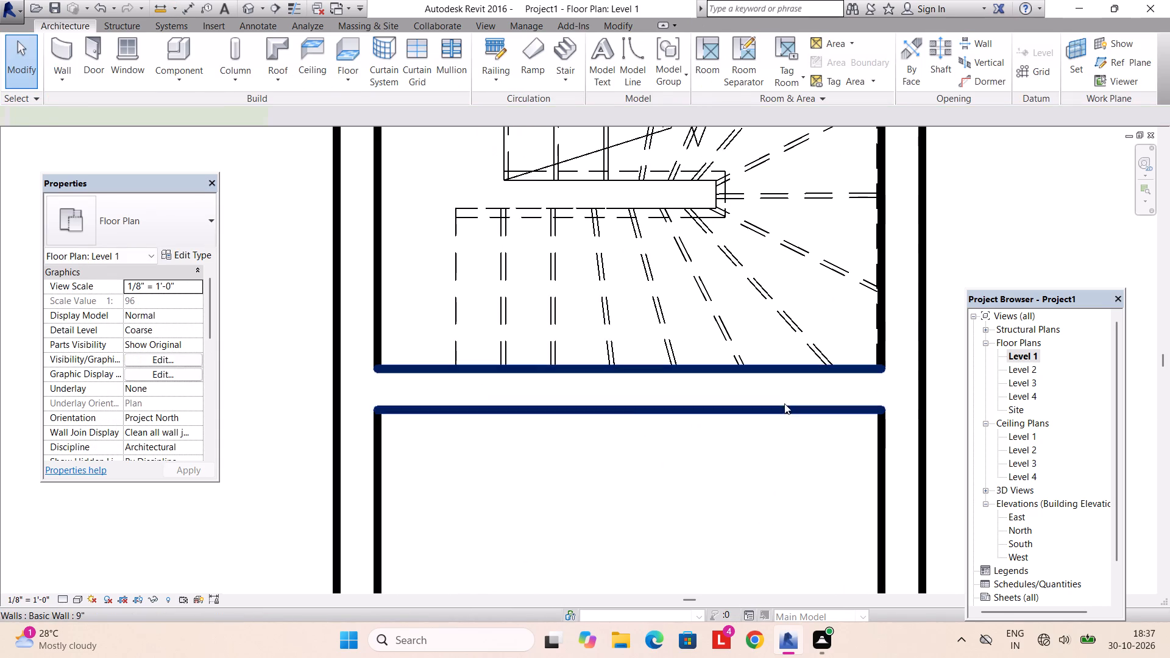
{"action": "left_click", "coordinate": [784, 403]}
{"action": "scroll", "coordinate": [784, 405], "scroll_direction": "up", "scroll_amount": 3}
{"action": "key", "text": "Down"}
{"action": "key", "text": "Down"}
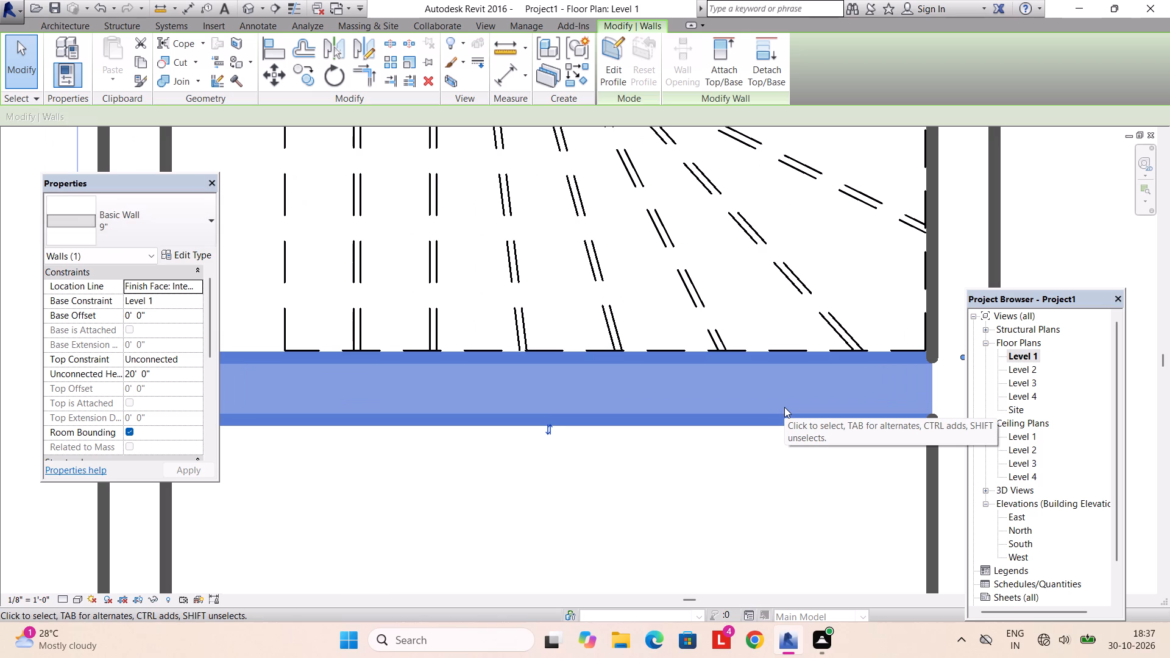
{"action": "key", "text": "Escape"}
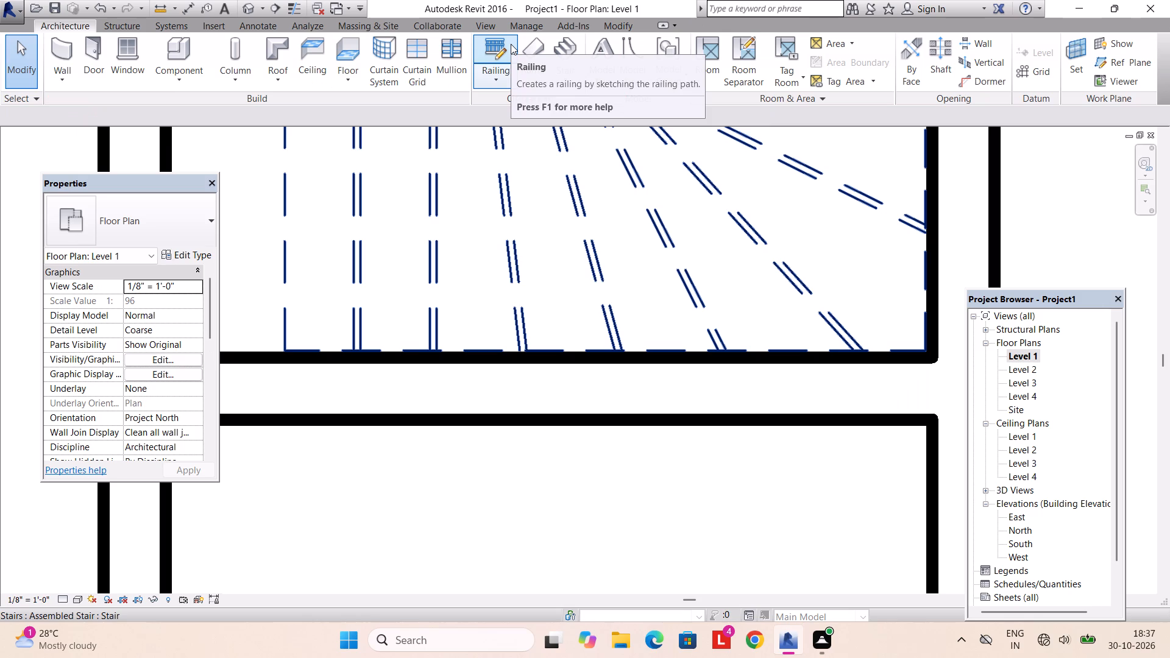
In the 3D view, set the new stair wall's unconnected height to 10'.
{"action": "left_click", "coordinate": [481, 30]}
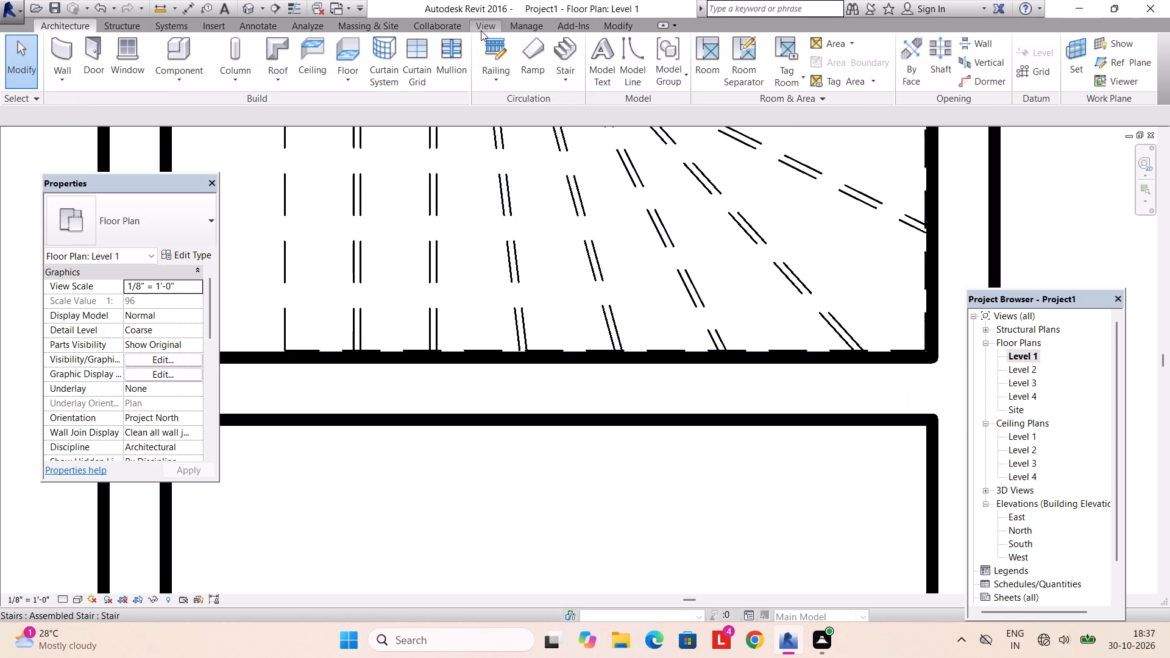
{"action": "left_click", "coordinate": [442, 45]}
{"action": "scroll", "coordinate": [561, 196], "scroll_direction": "down", "scroll_amount": 3}
{"action": "left_click", "coordinate": [586, 249]}
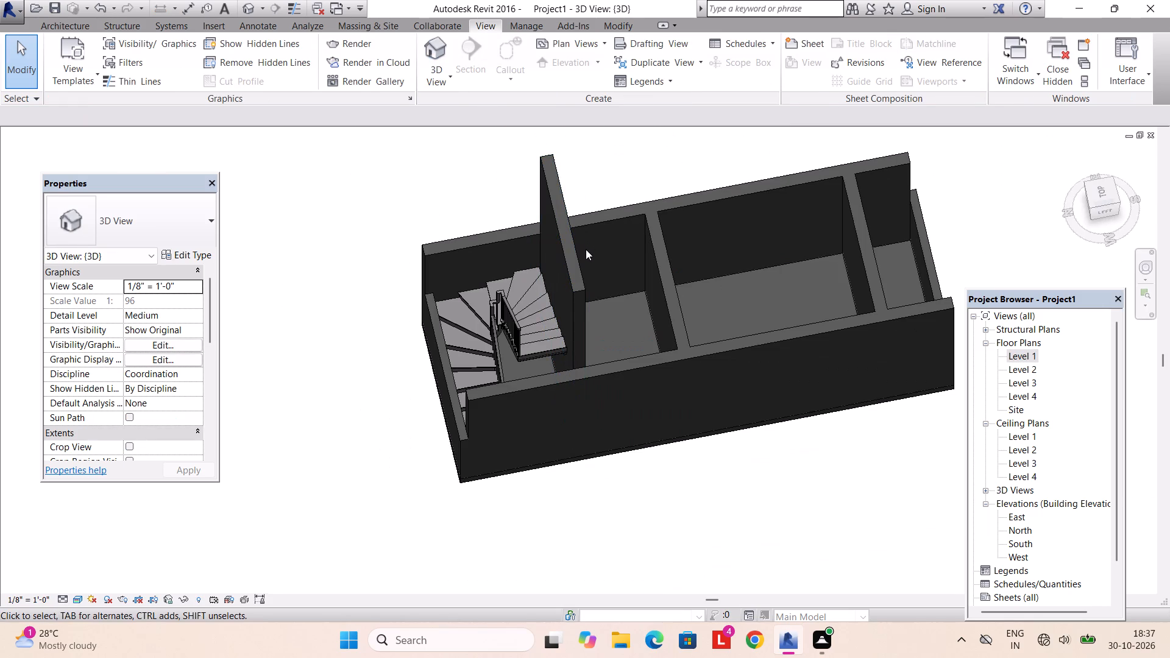
{"action": "left_click", "coordinate": [576, 258]}
{"action": "left_click", "coordinate": [158, 379]}
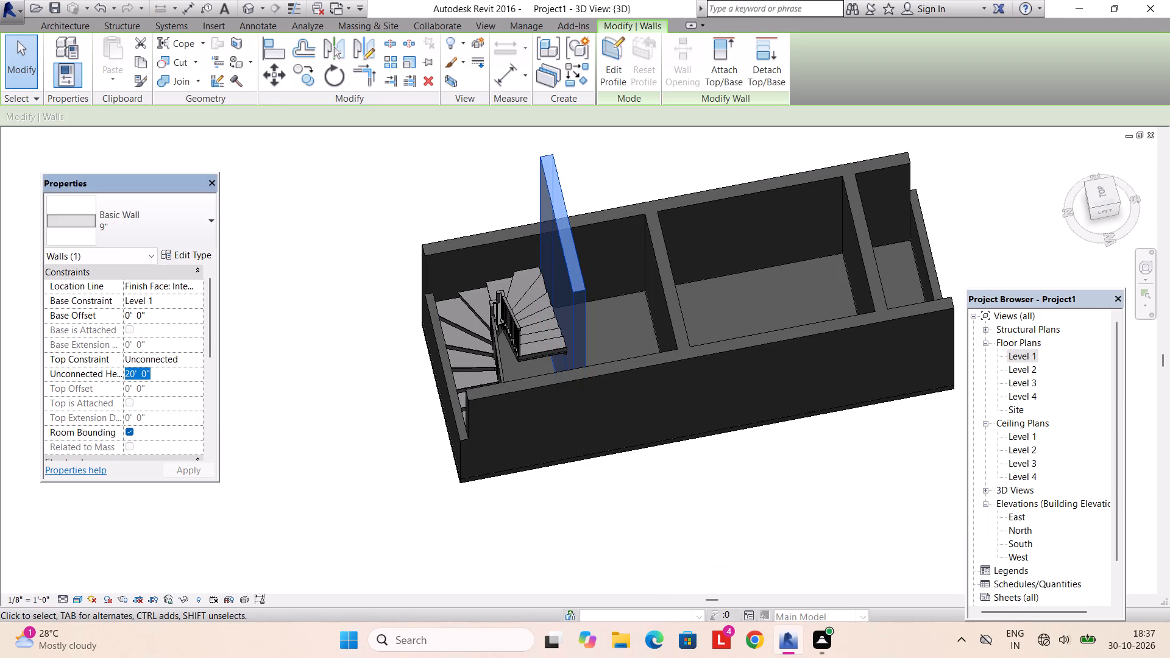
{"action": "type", "text": "10'"}
{"action": "key", "text": "Return"}
{"action": "key", "text": "Return"}
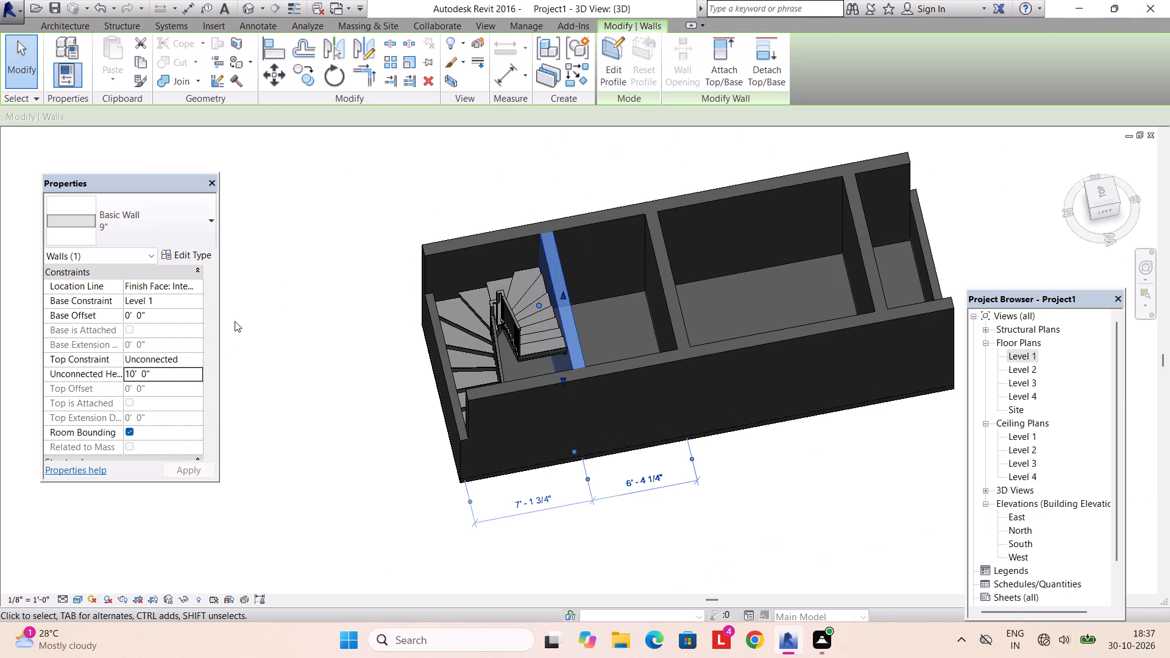
{"action": "left_click", "coordinate": [289, 306]}
{"action": "scroll", "coordinate": [294, 304], "scroll_direction": "down", "scroll_amount": 4}
{"action": "middle_click_drag", "start_coordinate": [336, 319], "coordinate": [492, 346]}
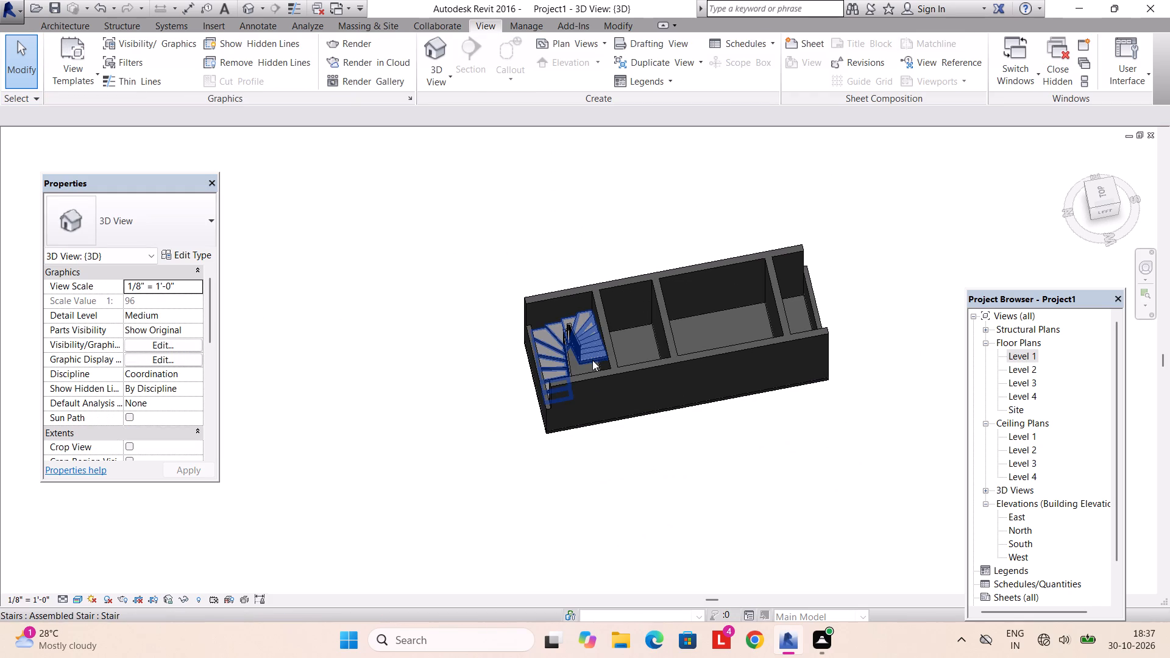
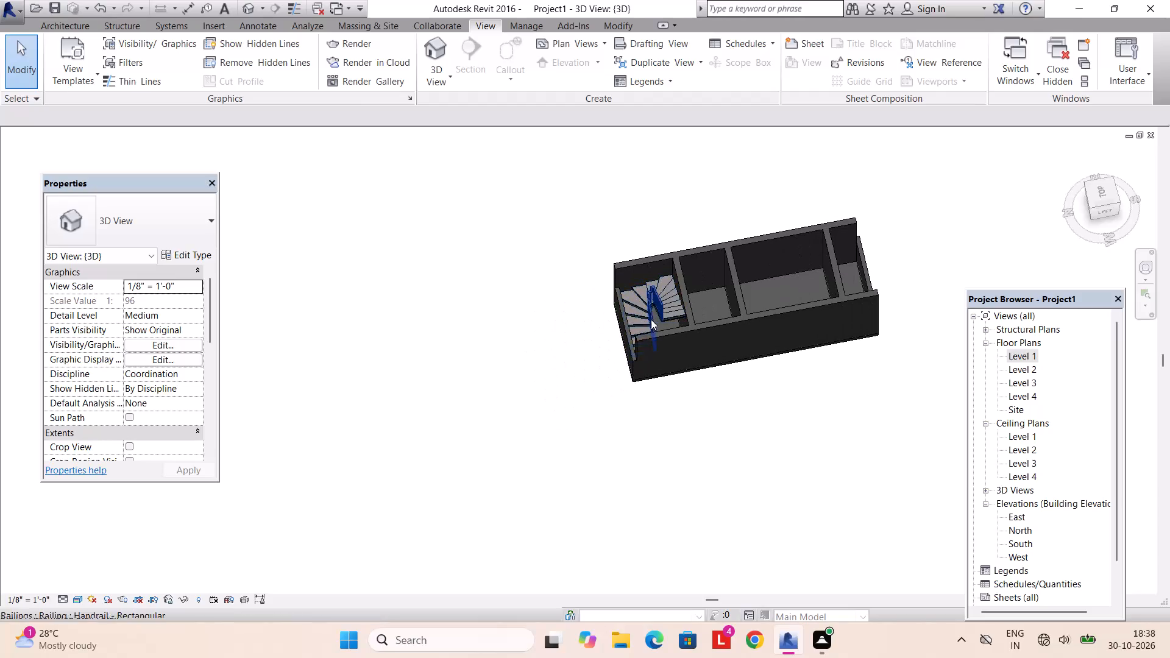
Examine the winder stair, its railings and the surrounding walls in 3D from several sides and from above.
{"action": "middle_click_drag", "start_coordinate": [653, 322], "coordinate": [656, 419]}
{"action": "scroll", "coordinate": [665, 403], "scroll_direction": "up", "scroll_amount": 8}
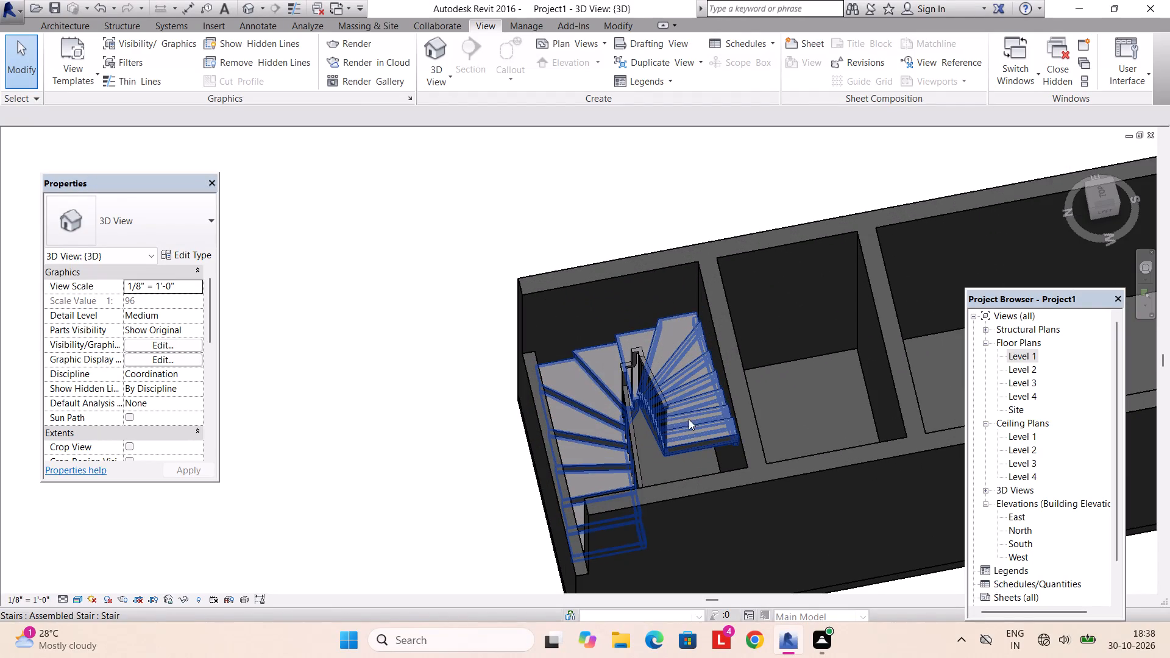
{"action": "scroll", "coordinate": [632, 421], "scroll_direction": "up", "scroll_amount": 1}
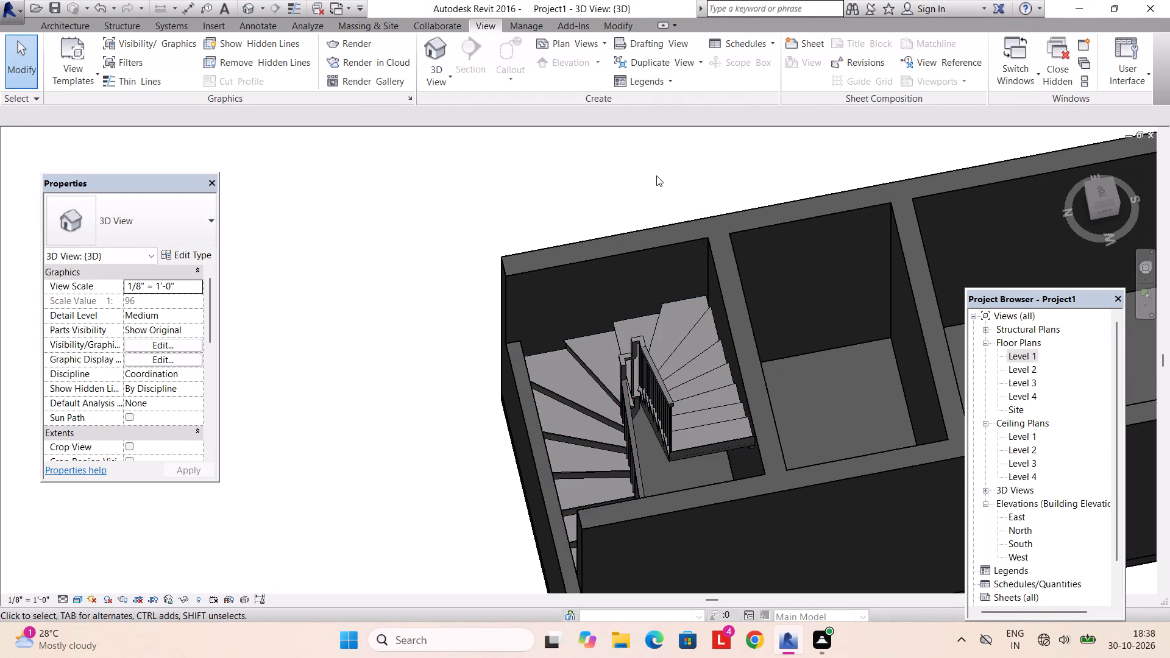
{"action": "middle_click_drag", "start_coordinate": [611, 452], "coordinate": [755, 371]}
{"action": "scroll", "coordinate": [767, 375], "scroll_direction": "down", "scroll_amount": 5}
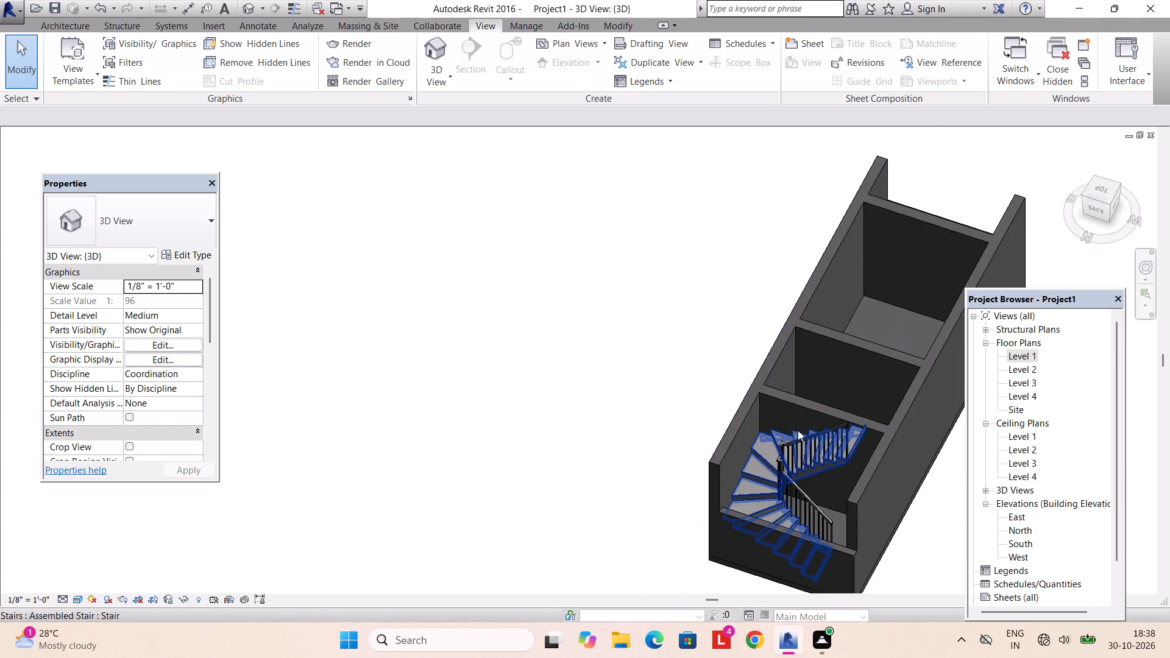
{"action": "middle_click_drag", "start_coordinate": [816, 442], "coordinate": [924, 367]}
{"action": "scroll", "coordinate": [940, 373], "scroll_direction": "up", "scroll_amount": 6}
{"action": "middle_click_drag", "start_coordinate": [934, 400], "coordinate": [1055, 384], "text": "shift"}
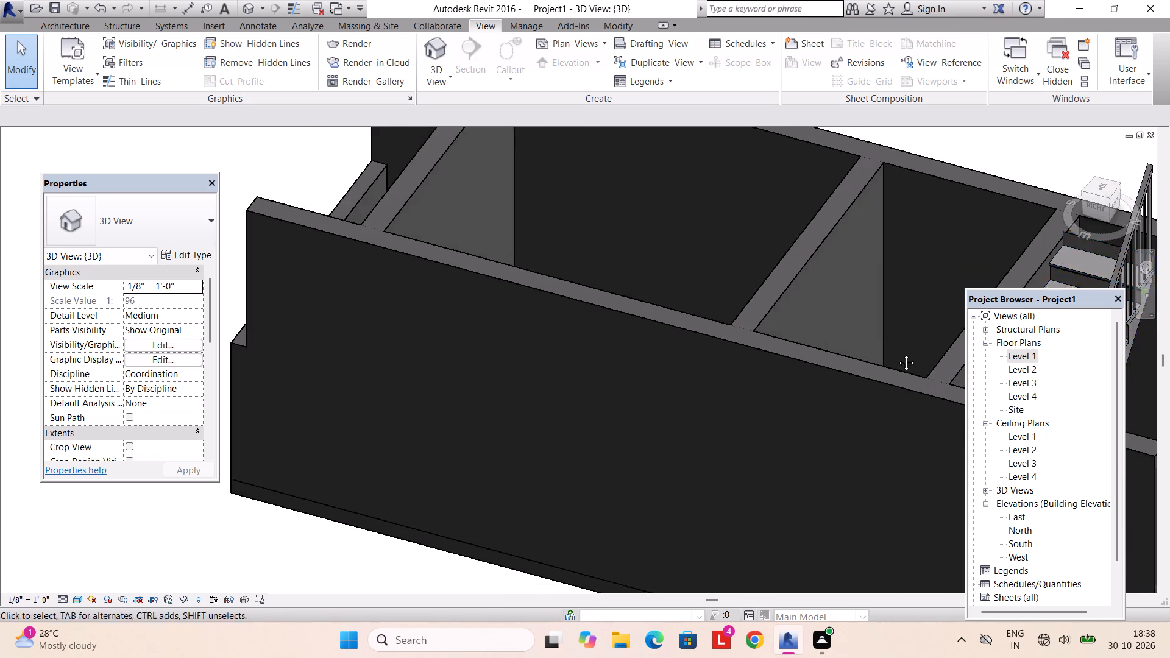
{"action": "middle_click_drag", "start_coordinate": [897, 353], "coordinate": [948, 363]}
{"action": "middle_click_drag", "start_coordinate": [856, 361], "coordinate": [1023, 314], "text": "shift"}
{"action": "middle_click_drag", "start_coordinate": [929, 299], "coordinate": [697, 403]}
{"action": "middle_click_drag", "start_coordinate": [718, 389], "coordinate": [636, 403], "text": "shift"}
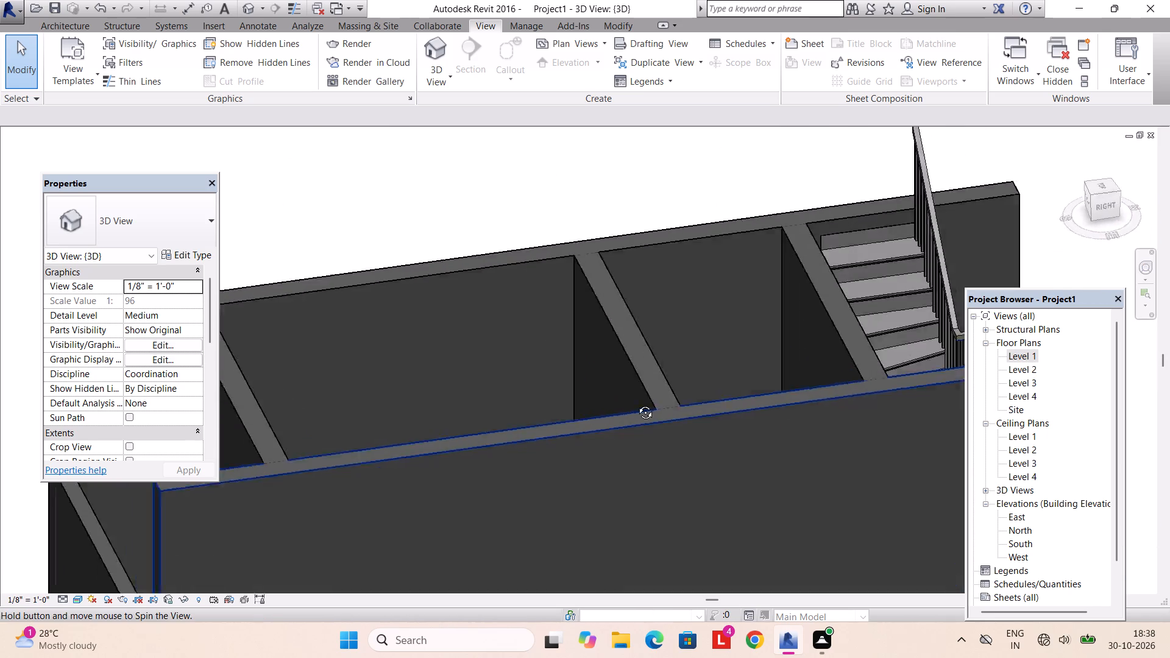
{"action": "middle_click_drag", "start_coordinate": [636, 403], "coordinate": [410, 321], "text": "shift"}
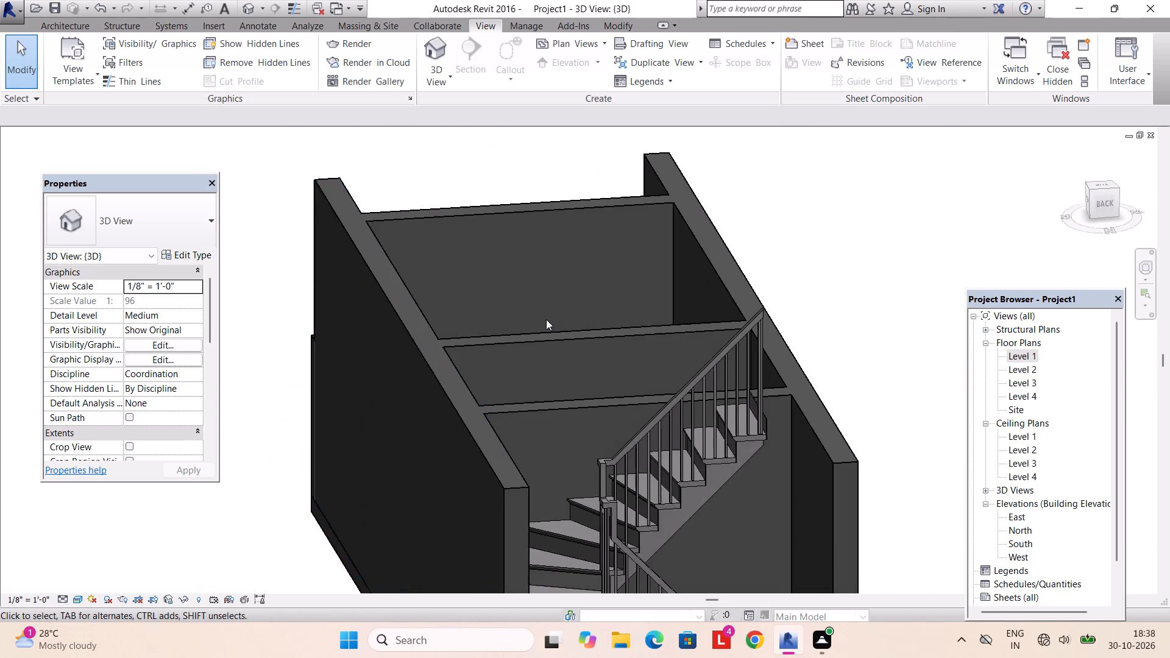
{"action": "scroll", "coordinate": [546, 319], "scroll_direction": "down", "scroll_amount": 4}
{"action": "middle_click_drag", "start_coordinate": [571, 320], "coordinate": [540, 375]}
{"action": "middle_click_drag", "start_coordinate": [541, 383], "coordinate": [674, 511], "text": "shift"}
{"action": "scroll", "coordinate": [675, 461], "scroll_direction": "up", "scroll_amount": 2}
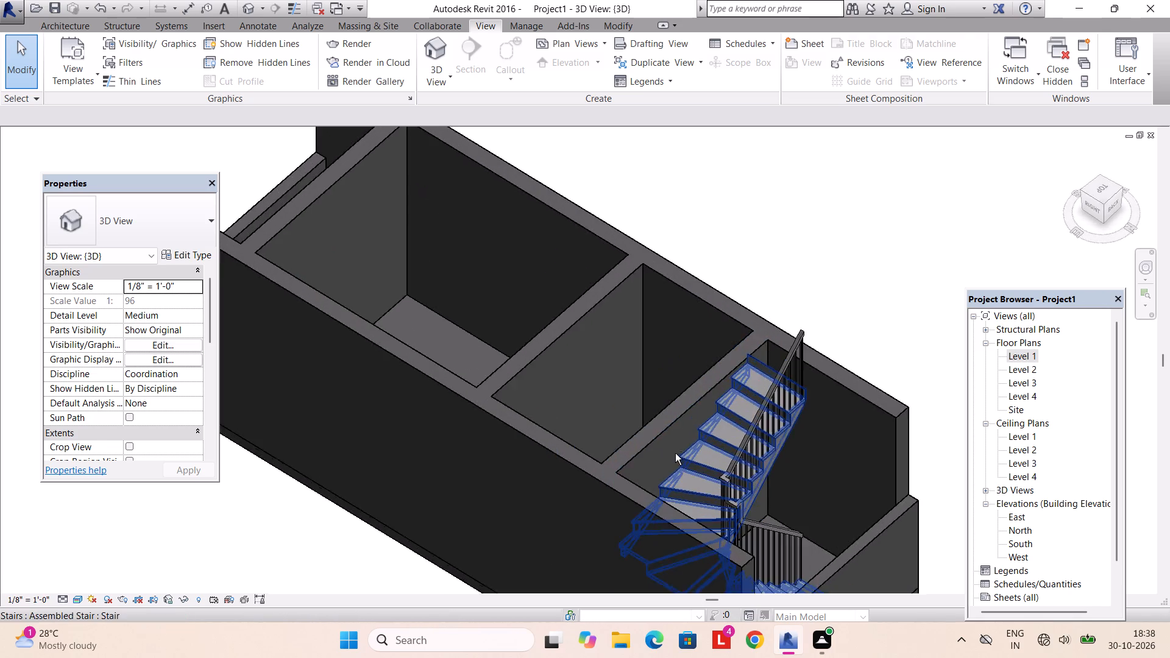
{"action": "middle_click_drag", "start_coordinate": [679, 465], "coordinate": [771, 553], "text": "shift"}
{"action": "middle_click_drag", "start_coordinate": [777, 437], "coordinate": [775, 495], "text": "shift"}
{"action": "scroll", "coordinate": [770, 454], "scroll_direction": "up", "scroll_amount": 5}
{"action": "scroll", "coordinate": [762, 444], "scroll_direction": "down", "scroll_amount": 3}
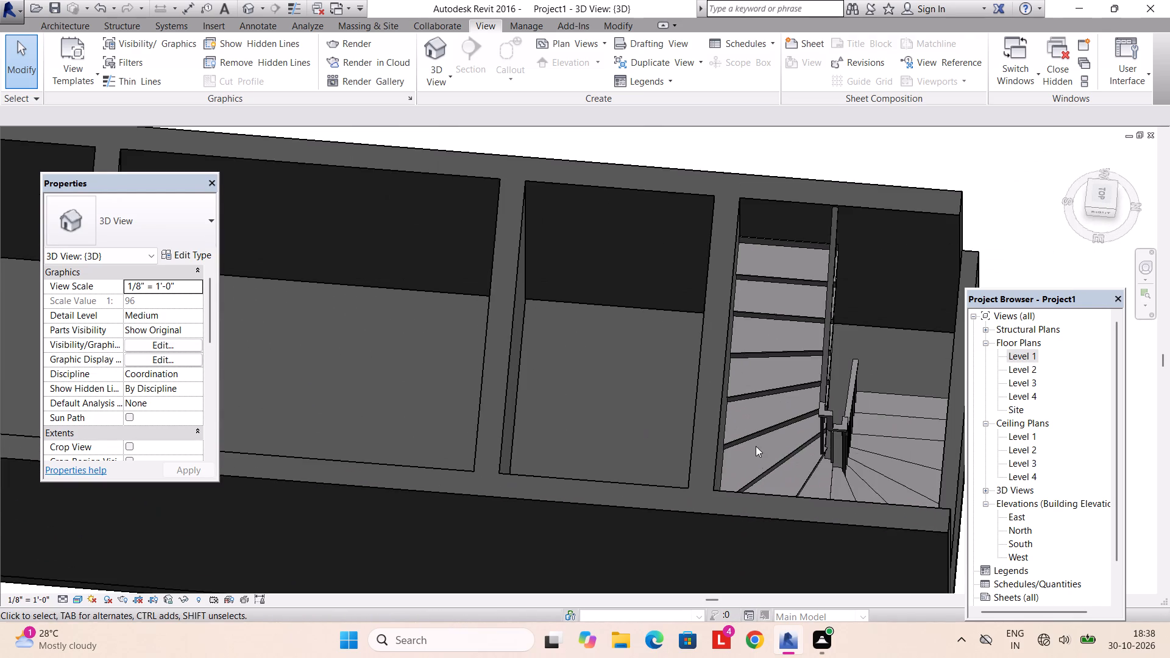
{"action": "middle_click_drag", "start_coordinate": [754, 450], "coordinate": [751, 485]}
{"action": "scroll", "coordinate": [751, 485], "scroll_direction": "up", "scroll_amount": 8, "text": "shift"}
{"action": "middle_click_drag", "start_coordinate": [709, 449], "coordinate": [726, 455], "text": "shift"}
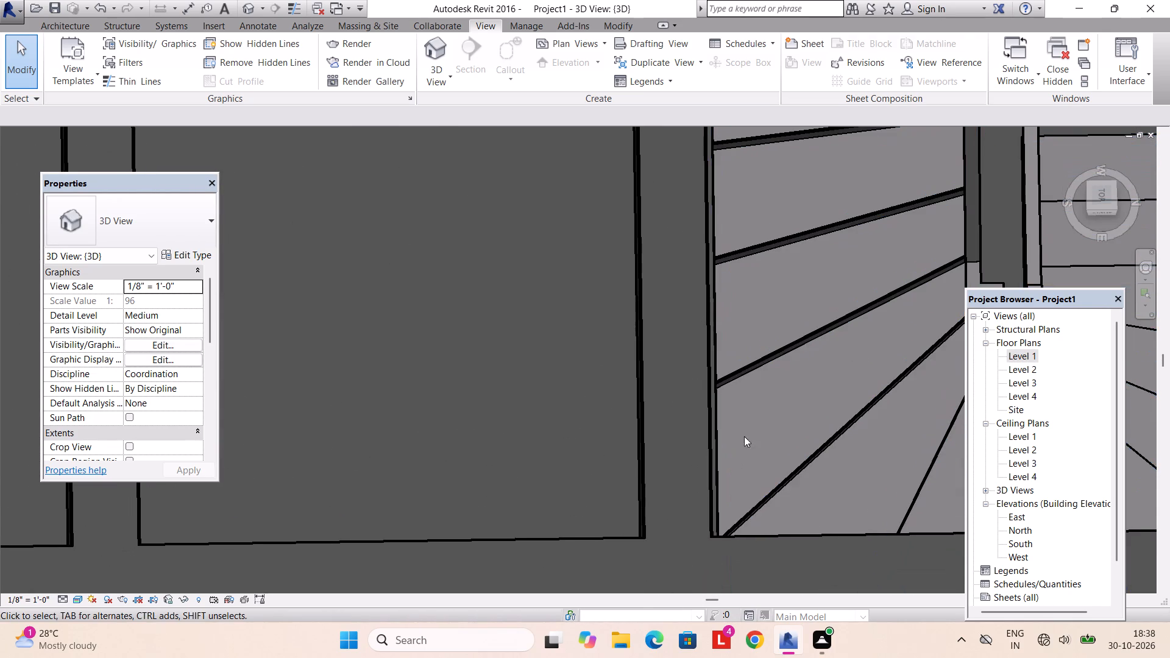
{"action": "scroll", "coordinate": [730, 414], "scroll_direction": "down", "scroll_amount": 10}
{"action": "middle_click_drag", "start_coordinate": [735, 411], "coordinate": [403, 382], "text": "shift"}
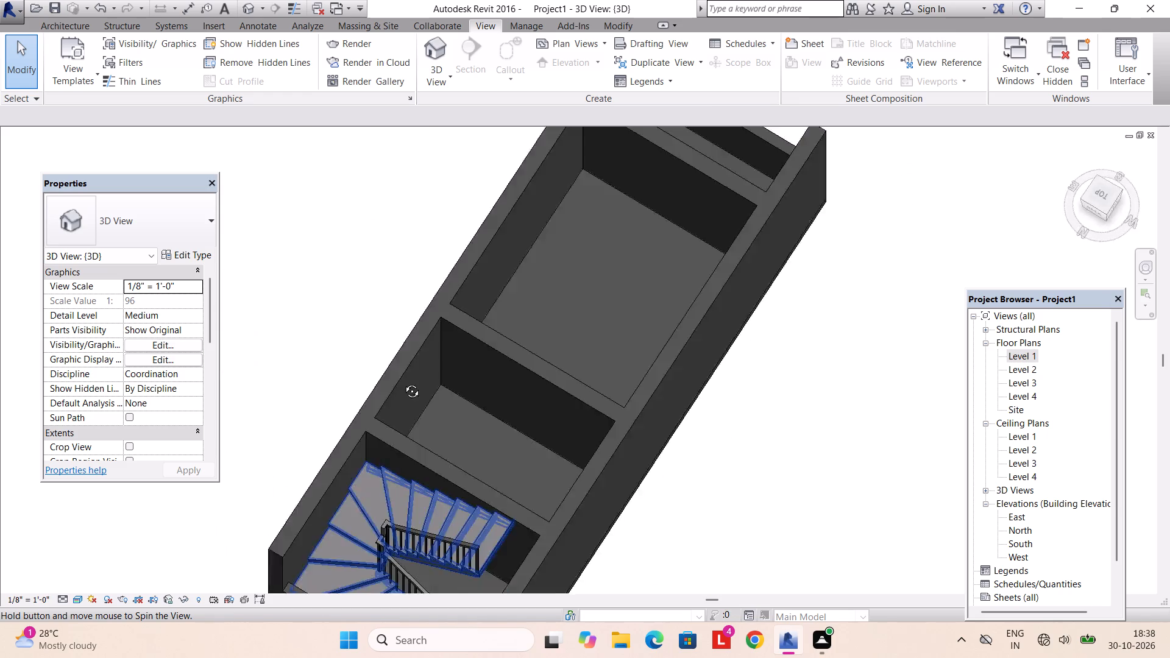
{"action": "middle_click_drag", "start_coordinate": [403, 382], "coordinate": [313, 285], "text": "shift"}
{"action": "scroll", "coordinate": [317, 287], "scroll_direction": "down", "scroll_amount": 4}
{"action": "middle_click_drag", "start_coordinate": [353, 312], "coordinate": [240, 387], "text": "shift"}
{"action": "scroll", "coordinate": [342, 297], "scroll_direction": "up", "scroll_amount": 1}
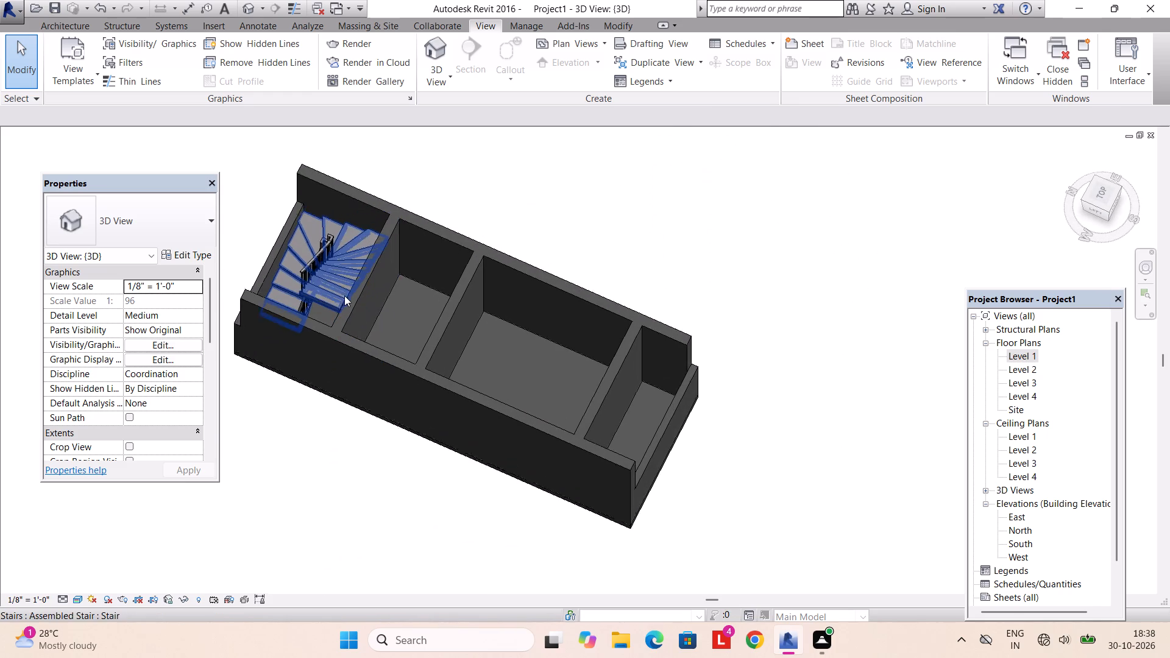
{"action": "scroll", "coordinate": [344, 295], "scroll_direction": "up", "scroll_amount": 1}
{"action": "scroll", "coordinate": [1085, 378], "scroll_direction": "down", "scroll_amount": 1}
On the Level 1 plan, move the winder stair 11'-6" east, out of the north room.
{"action": "double_click", "coordinate": [1027, 337]}
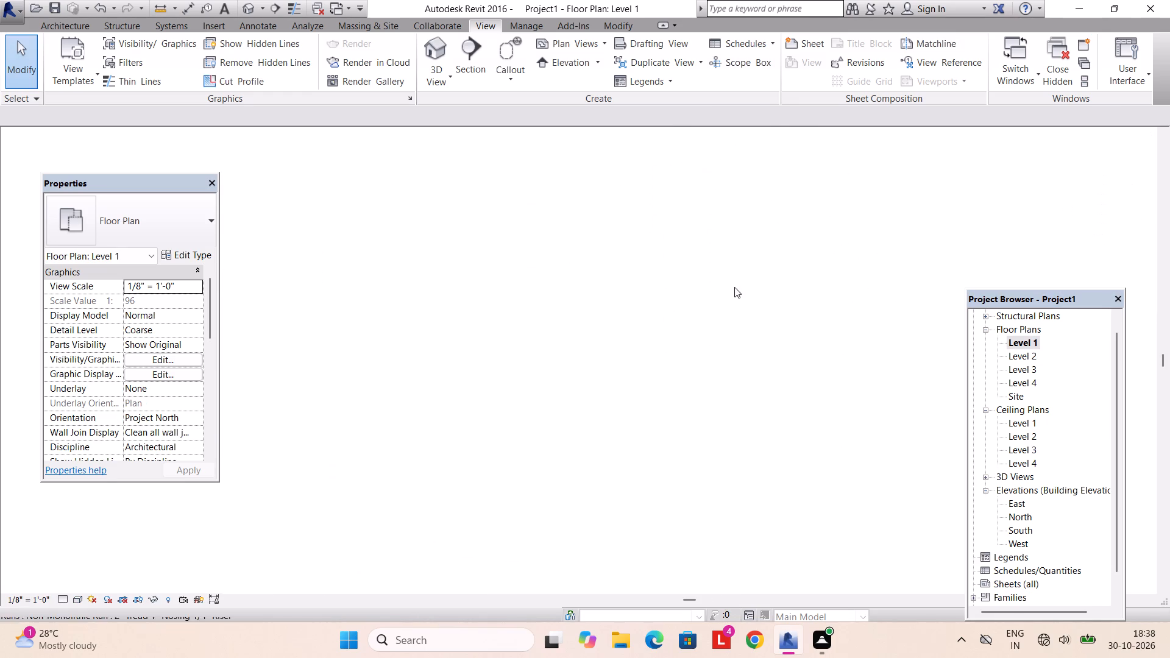
{"action": "scroll", "coordinate": [686, 279], "scroll_direction": "down", "scroll_amount": 12}
{"action": "middle_click_drag", "start_coordinate": [656, 294], "coordinate": [653, 356]}
{"action": "scroll", "coordinate": [642, 325], "scroll_direction": "up", "scroll_amount": 3}
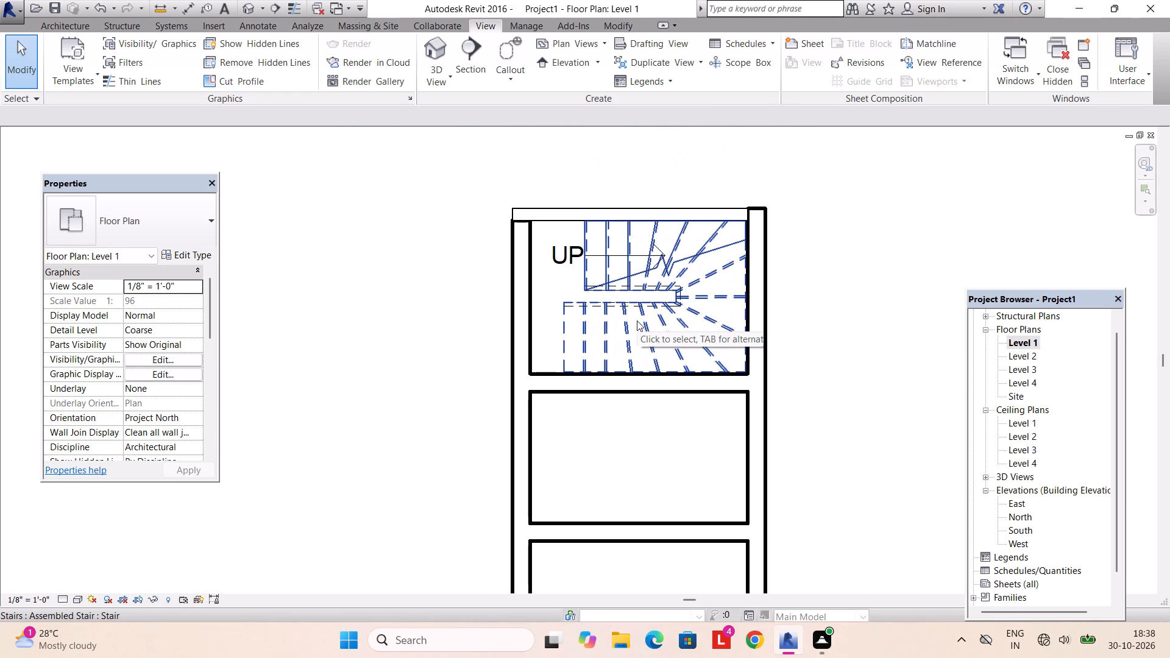
{"action": "scroll", "coordinate": [757, 299], "scroll_direction": "down", "scroll_amount": 4}
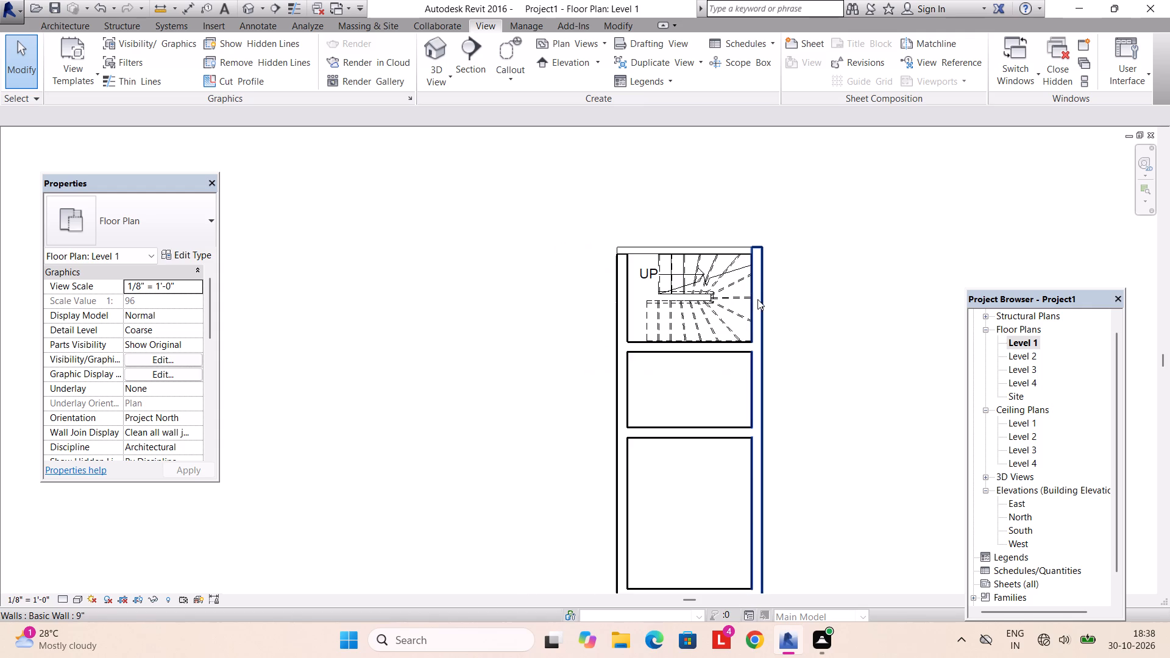
{"action": "scroll", "coordinate": [675, 285], "scroll_direction": "up", "scroll_amount": 3}
{"action": "left_click", "coordinate": [688, 288]}
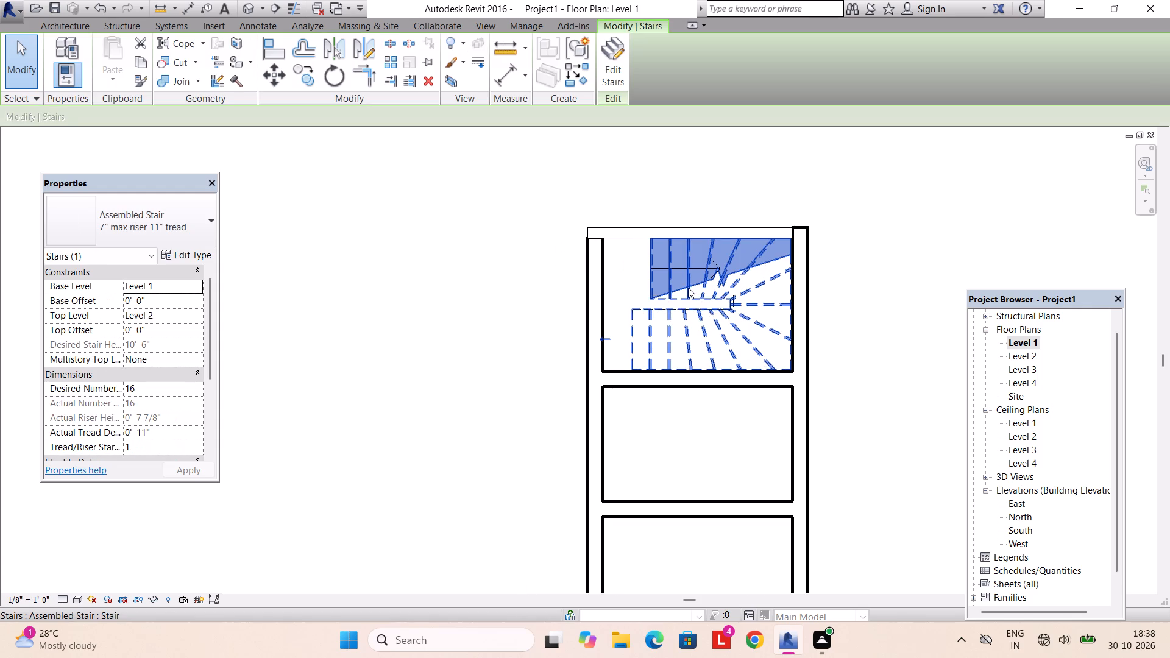
{"action": "key", "text": "m"}
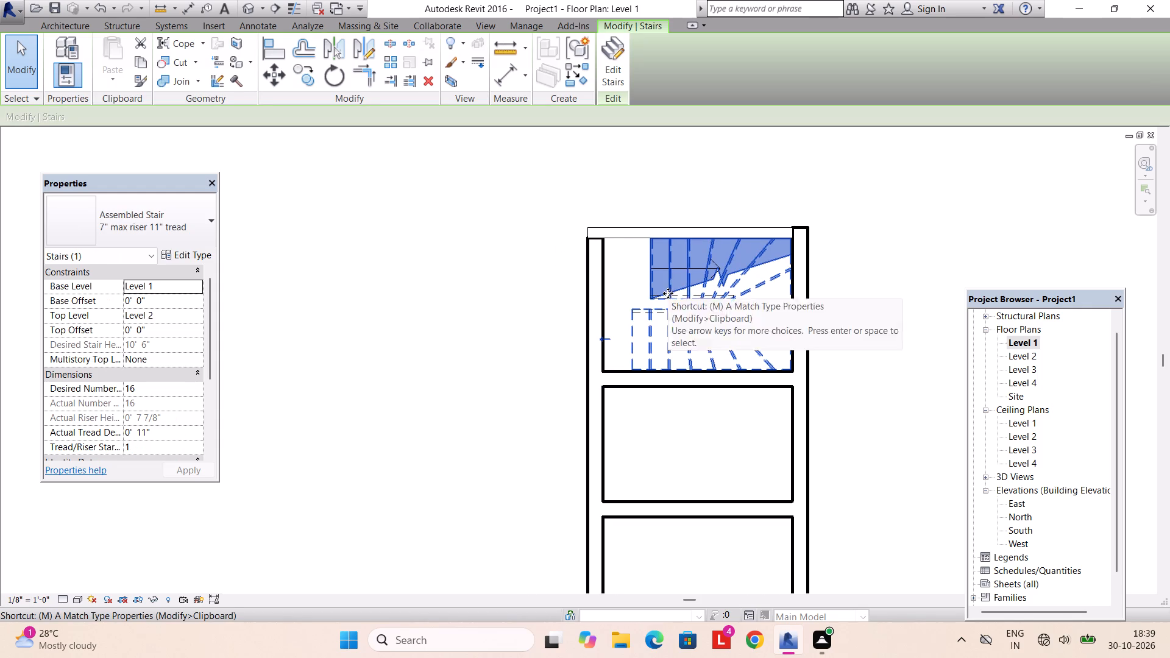
{"action": "left_click", "coordinate": [284, 76]}
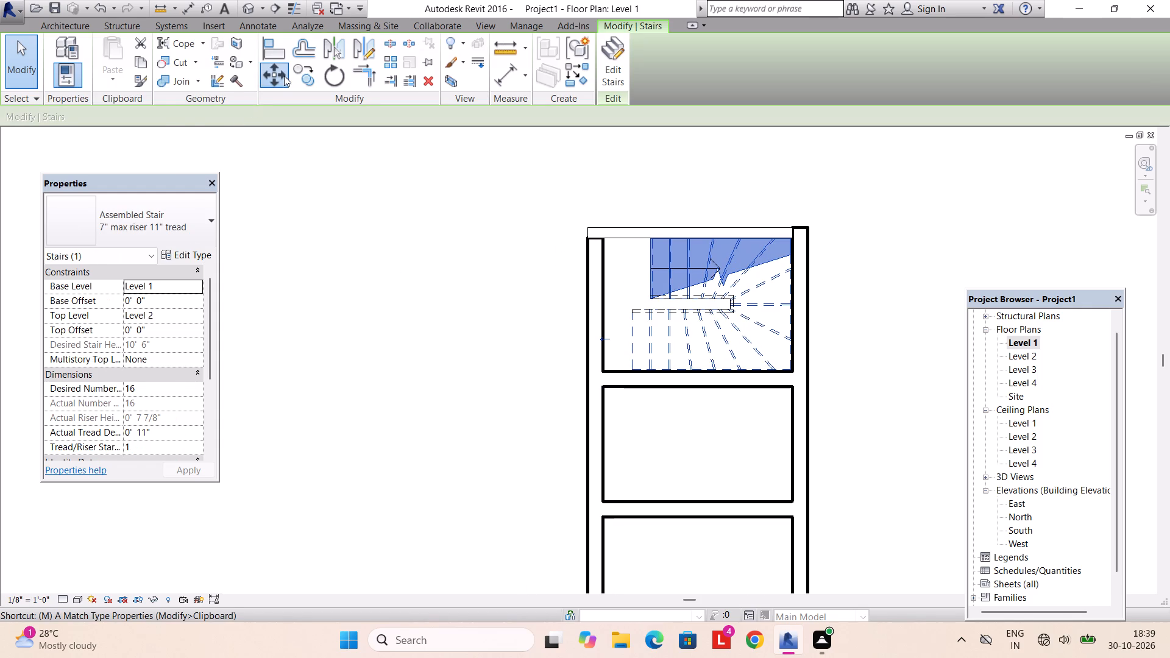
{"action": "left_click", "coordinate": [800, 232]}
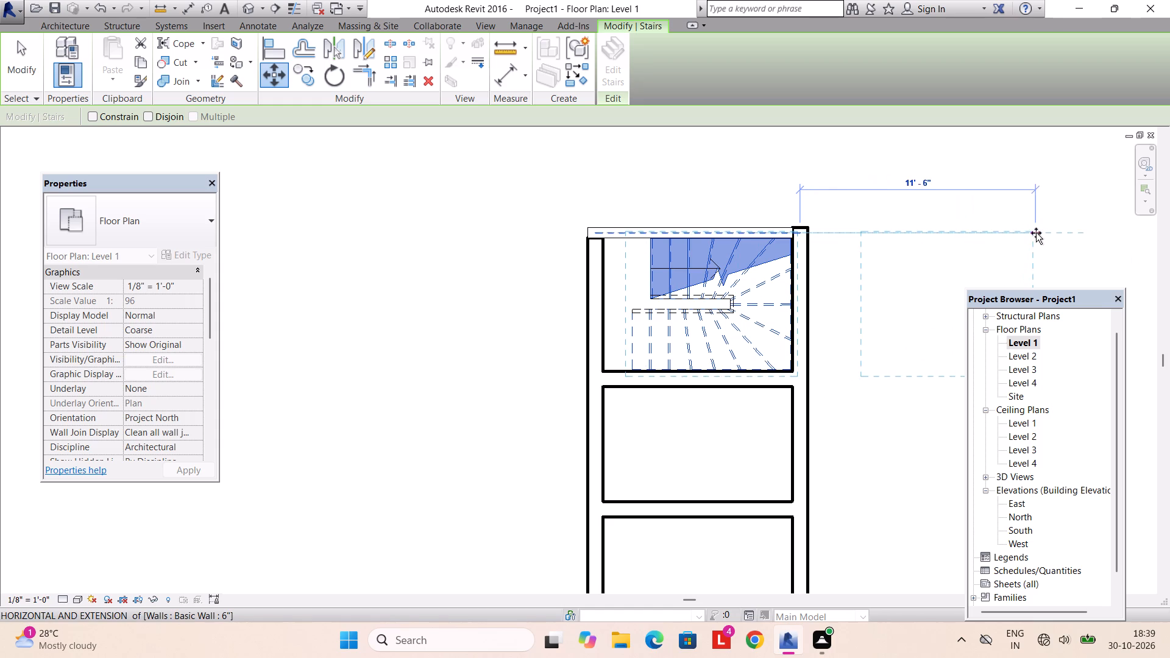
{"action": "left_click", "coordinate": [1036, 233]}
{"action": "key", "text": "Escape"}
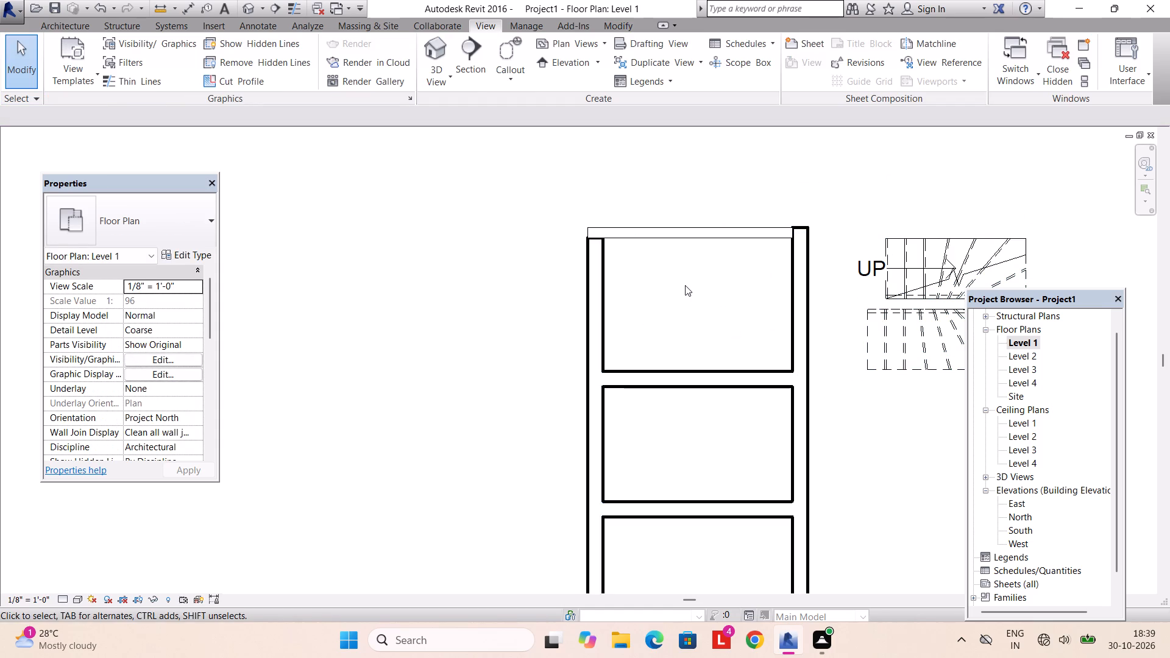
Start a new stair in the north room with a 5'-0" eastward run of 7 risers and a 9-riser westward return run joined by an automatic landing.
{"action": "scroll", "coordinate": [685, 285], "scroll_direction": "up", "scroll_amount": 2}
{"action": "scroll", "coordinate": [685, 285], "scroll_direction": "down", "scroll_amount": 4}
{"action": "middle_click_drag", "start_coordinate": [685, 285], "coordinate": [606, 270]}
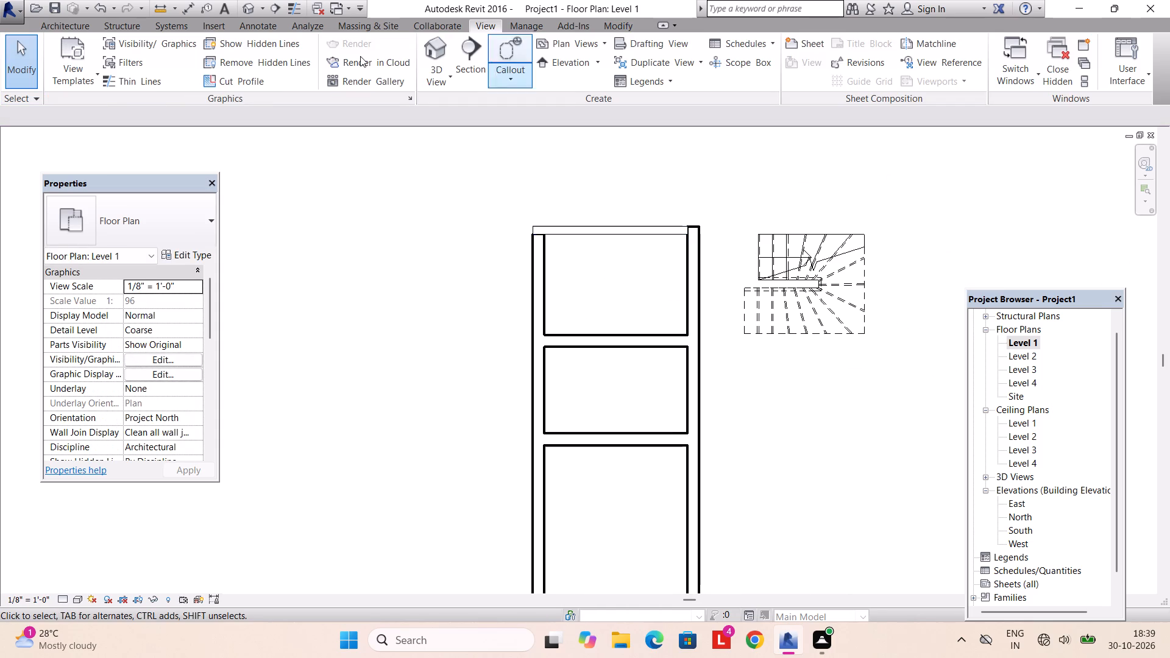
{"action": "left_click", "coordinate": [79, 22]}
{"action": "left_click", "coordinate": [564, 53]}
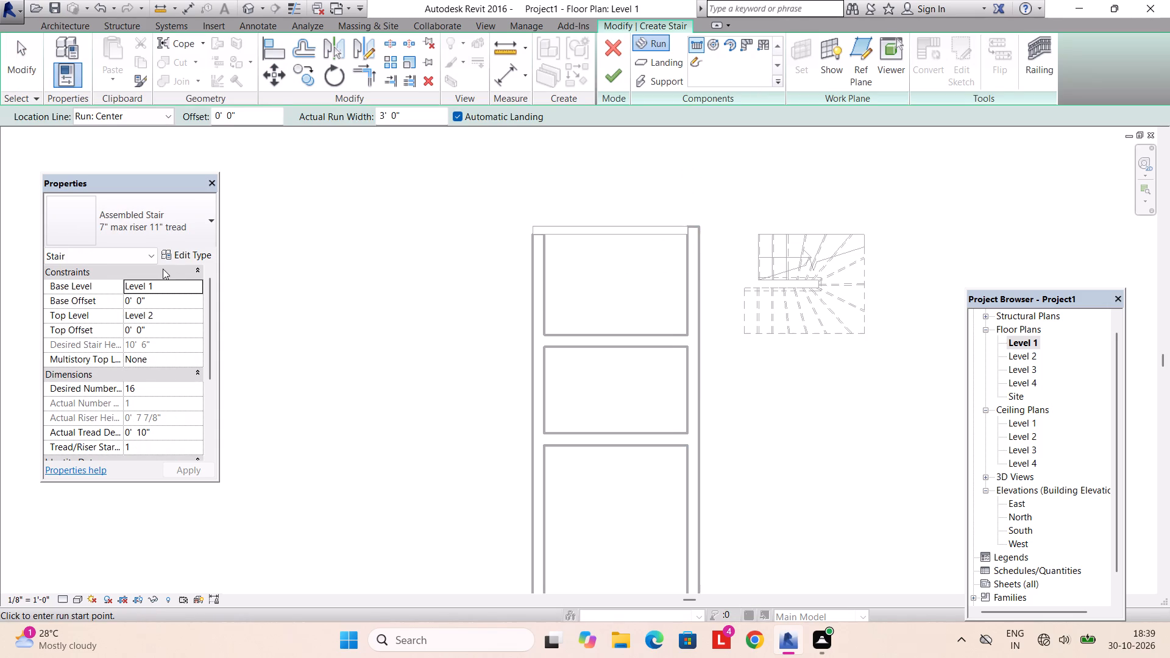
{"action": "left_click", "coordinate": [193, 247]}
{"action": "left_click", "coordinate": [193, 249]}
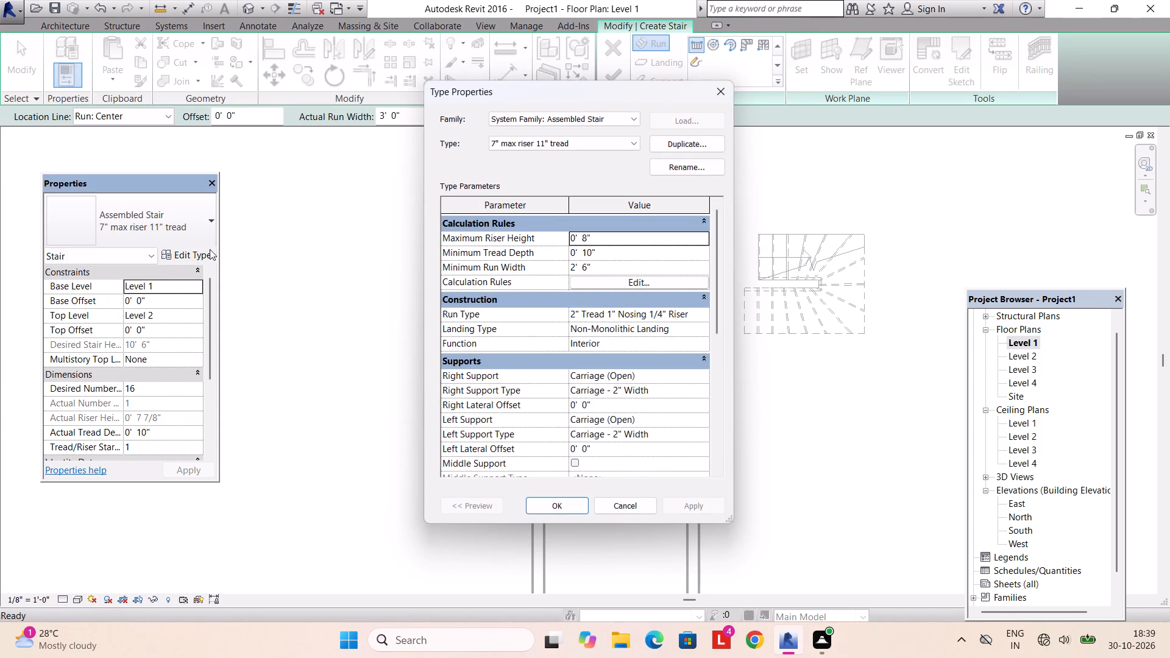
{"action": "left_click", "coordinate": [561, 506]}
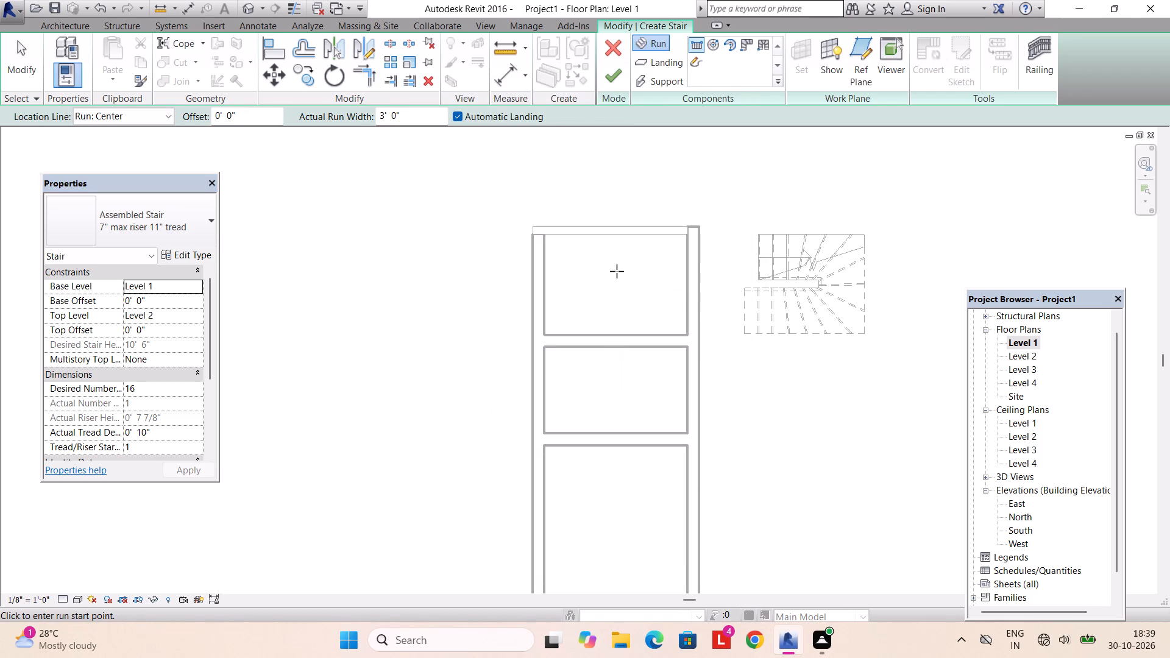
{"action": "left_click", "coordinate": [577, 247]}
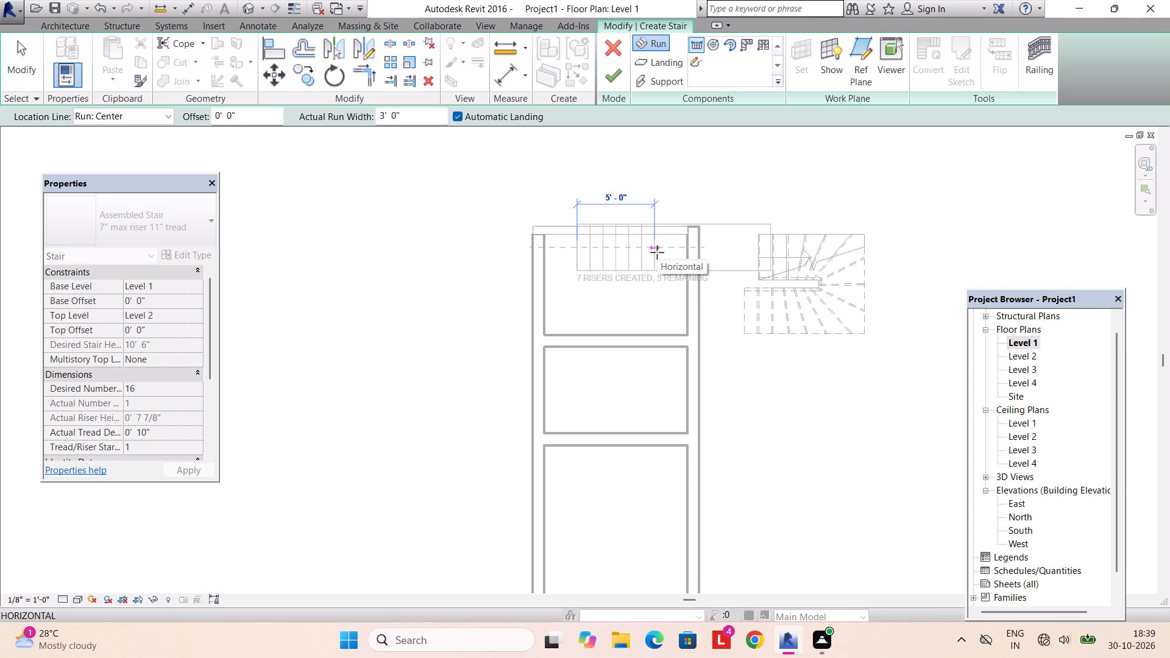
{"action": "left_click", "coordinate": [657, 252]}
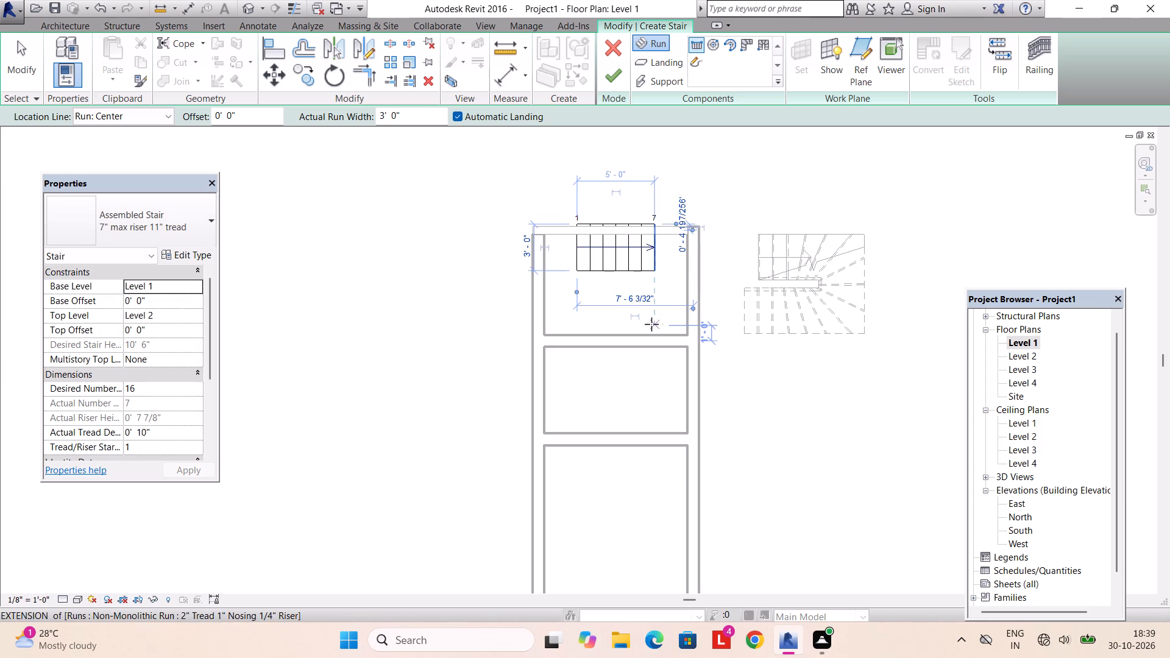
{"action": "left_click", "coordinate": [655, 324]}
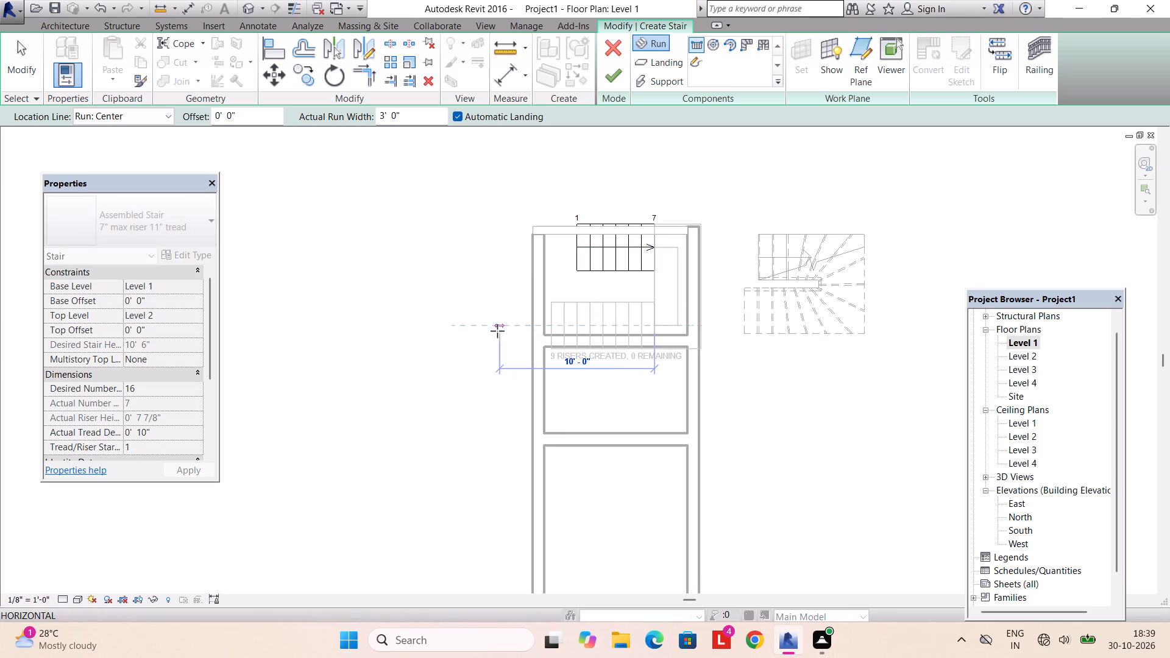
{"action": "left_click_drag", "start_coordinate": [462, 330], "coordinate": [442, 330]}
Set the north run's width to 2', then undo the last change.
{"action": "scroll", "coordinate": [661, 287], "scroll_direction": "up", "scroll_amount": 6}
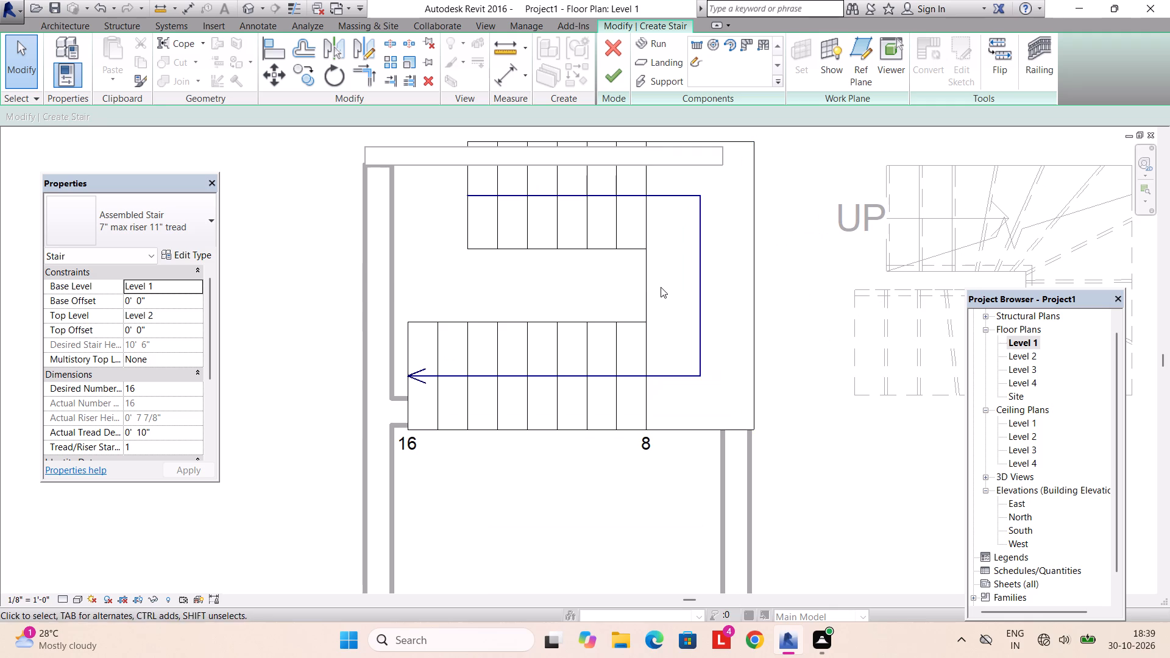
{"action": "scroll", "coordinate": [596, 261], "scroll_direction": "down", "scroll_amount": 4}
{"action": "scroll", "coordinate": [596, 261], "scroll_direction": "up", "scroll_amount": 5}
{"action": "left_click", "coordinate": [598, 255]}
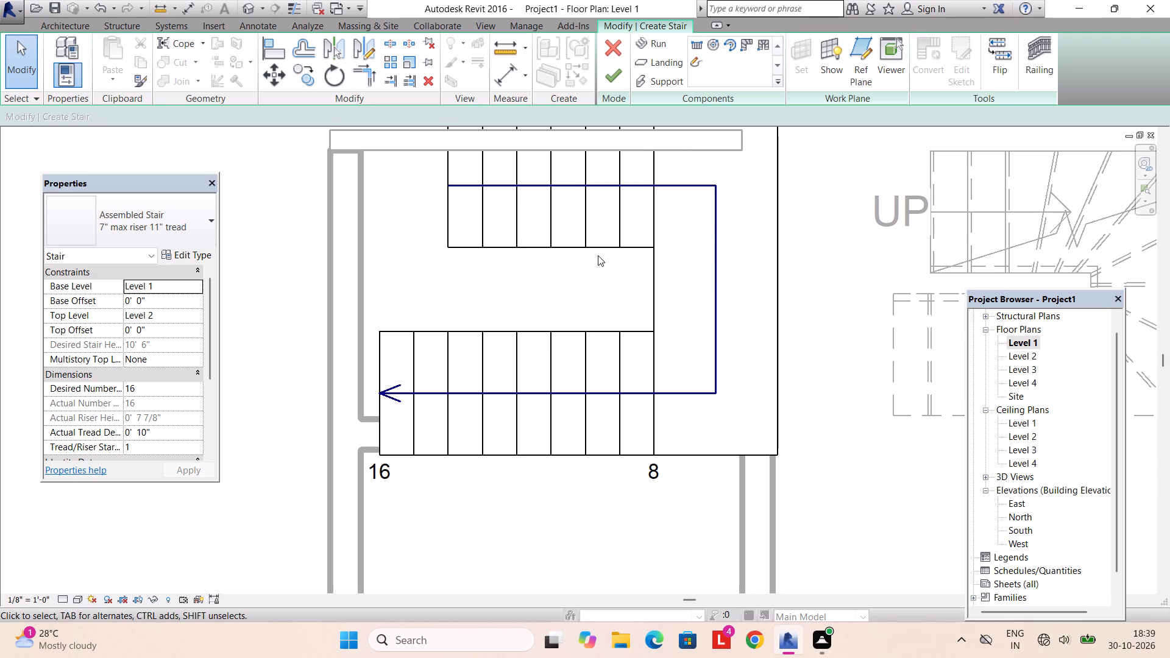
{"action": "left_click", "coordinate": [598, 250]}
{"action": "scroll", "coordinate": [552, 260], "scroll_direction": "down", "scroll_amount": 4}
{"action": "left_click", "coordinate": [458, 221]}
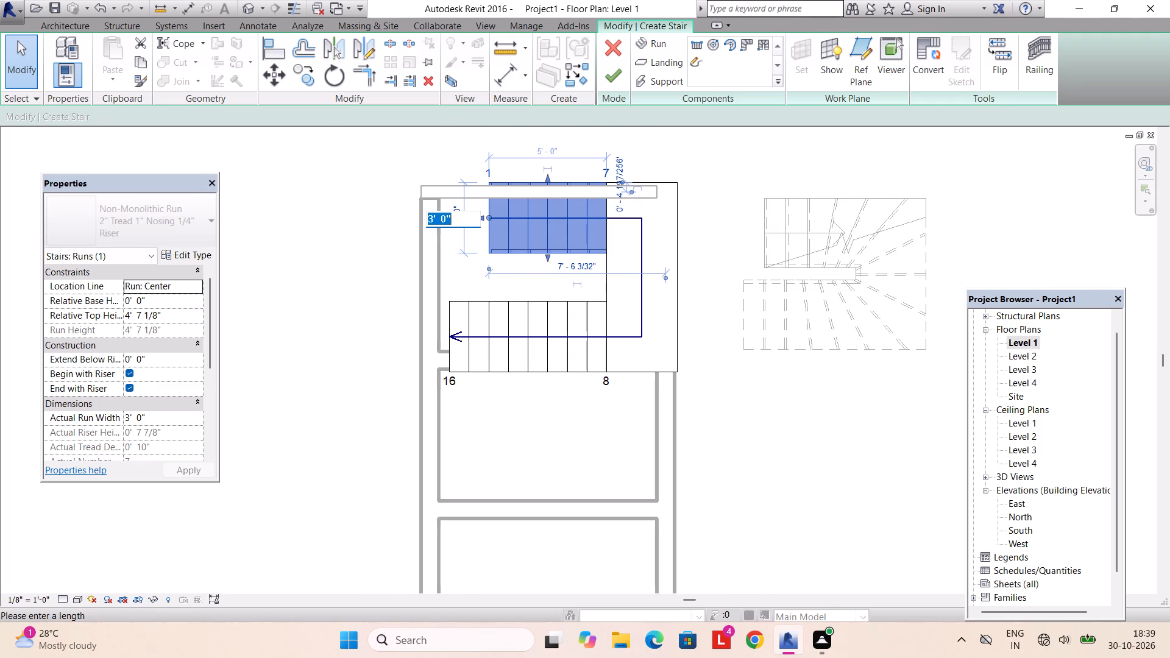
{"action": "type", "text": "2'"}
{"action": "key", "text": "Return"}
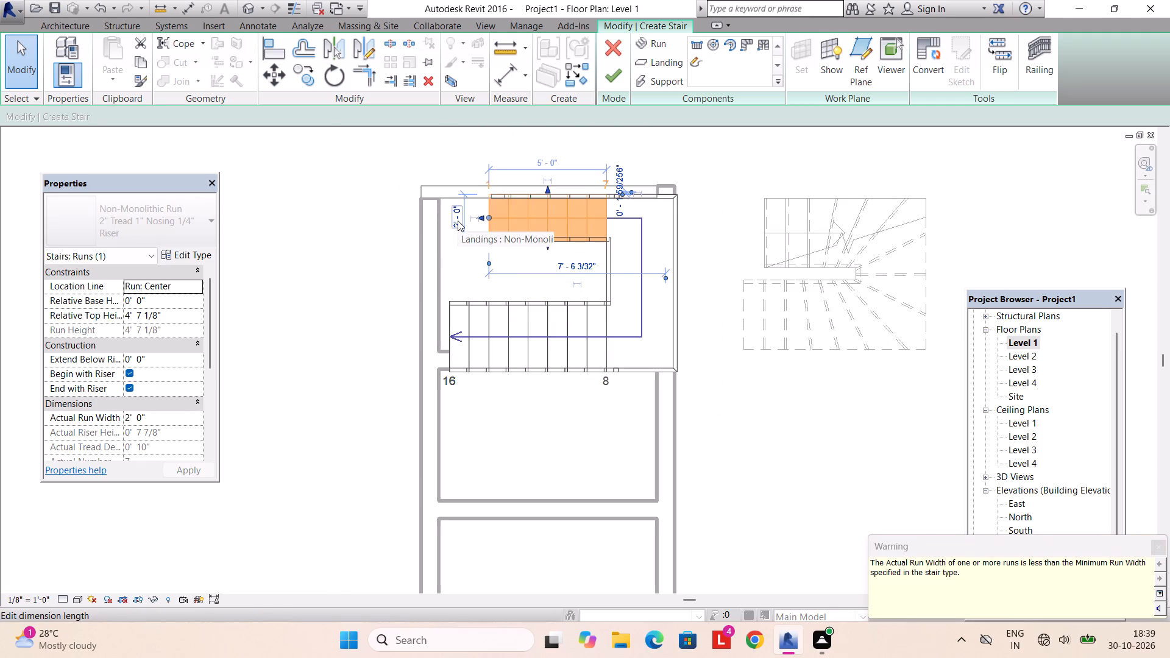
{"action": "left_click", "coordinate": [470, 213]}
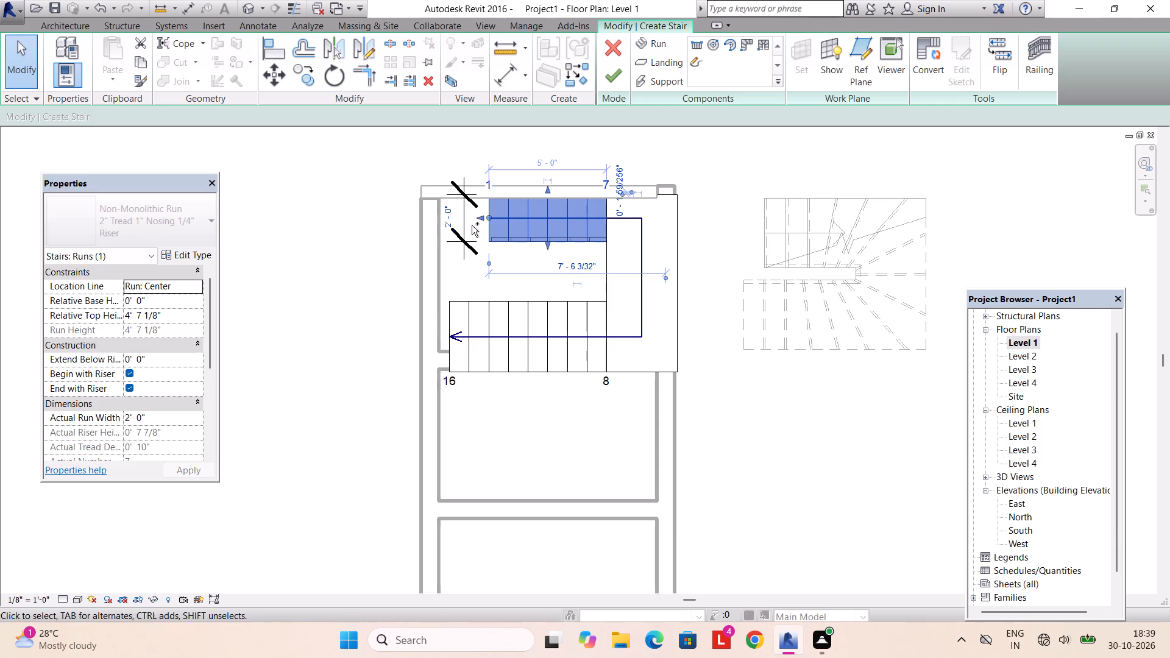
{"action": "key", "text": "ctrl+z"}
Set the width of the new stair's north run to 2.5'.
{"action": "scroll", "coordinate": [466, 226], "scroll_direction": "up", "scroll_amount": 1}
{"action": "left_click", "coordinate": [520, 230]}
{"action": "left_click", "coordinate": [445, 216]}
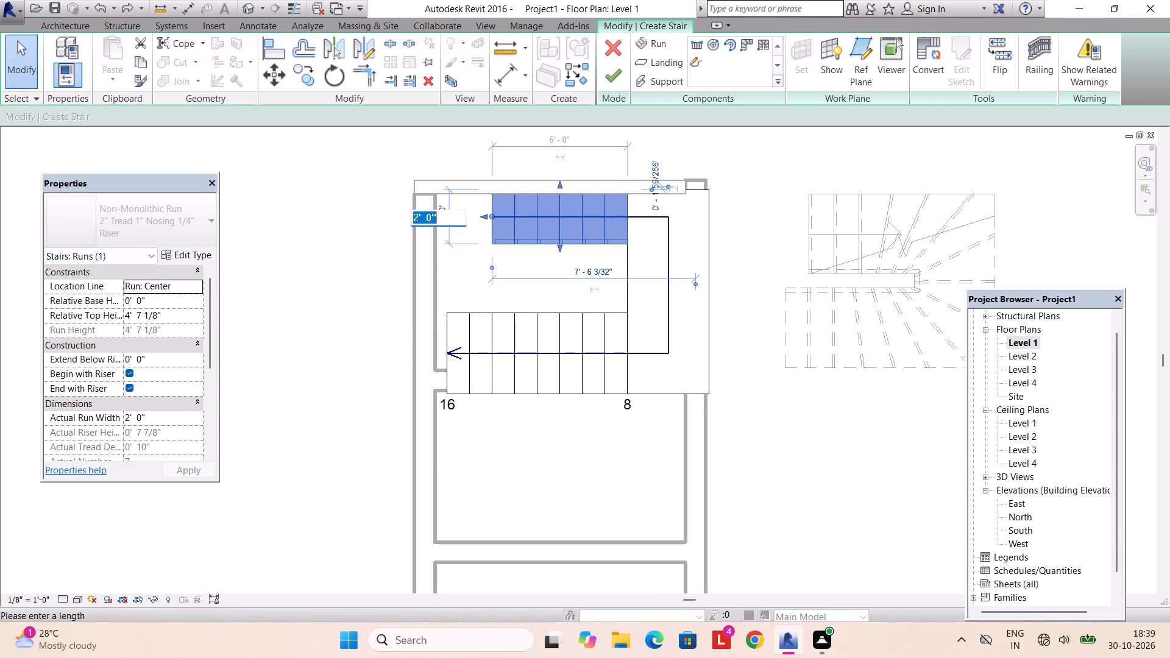
{"action": "type", "text": "2.5'"}
{"action": "key", "text": "Return"}
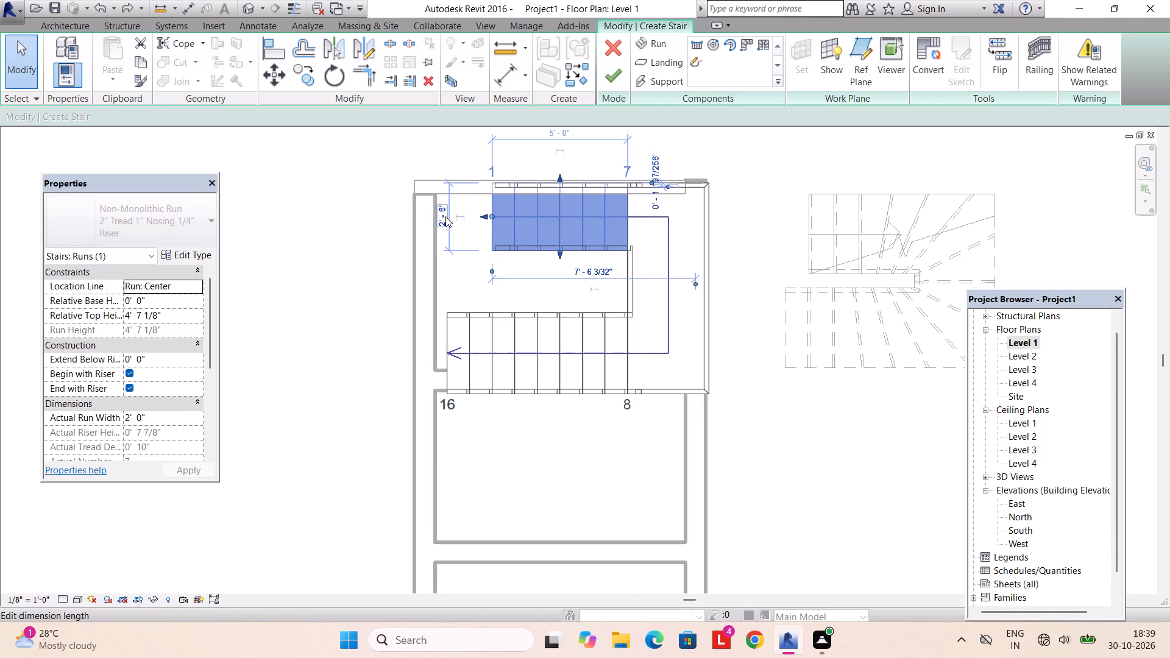
Set the width of the new stair's south run to 2.5'.
{"action": "left_click", "coordinate": [494, 369]}
{"action": "scroll", "coordinate": [458, 379], "scroll_direction": "up", "scroll_amount": 1}
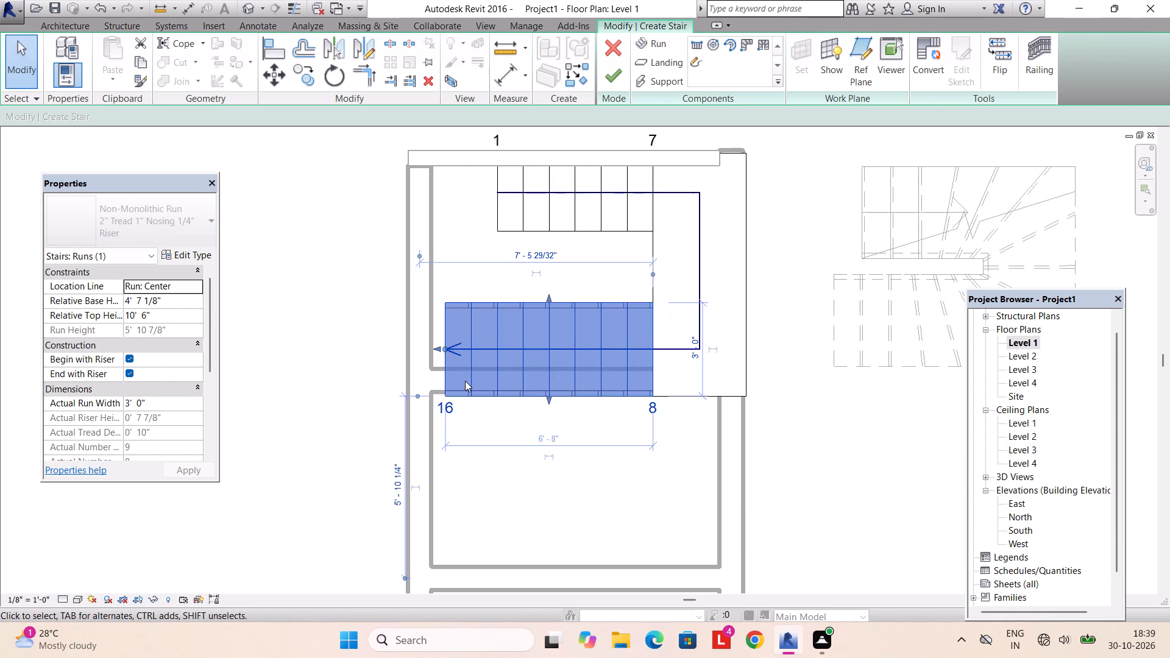
{"action": "left_click", "coordinate": [698, 361]}
{"action": "type", "text": "2.5'"}
{"action": "key", "text": "Return"}
{"action": "key", "text": "Return"}
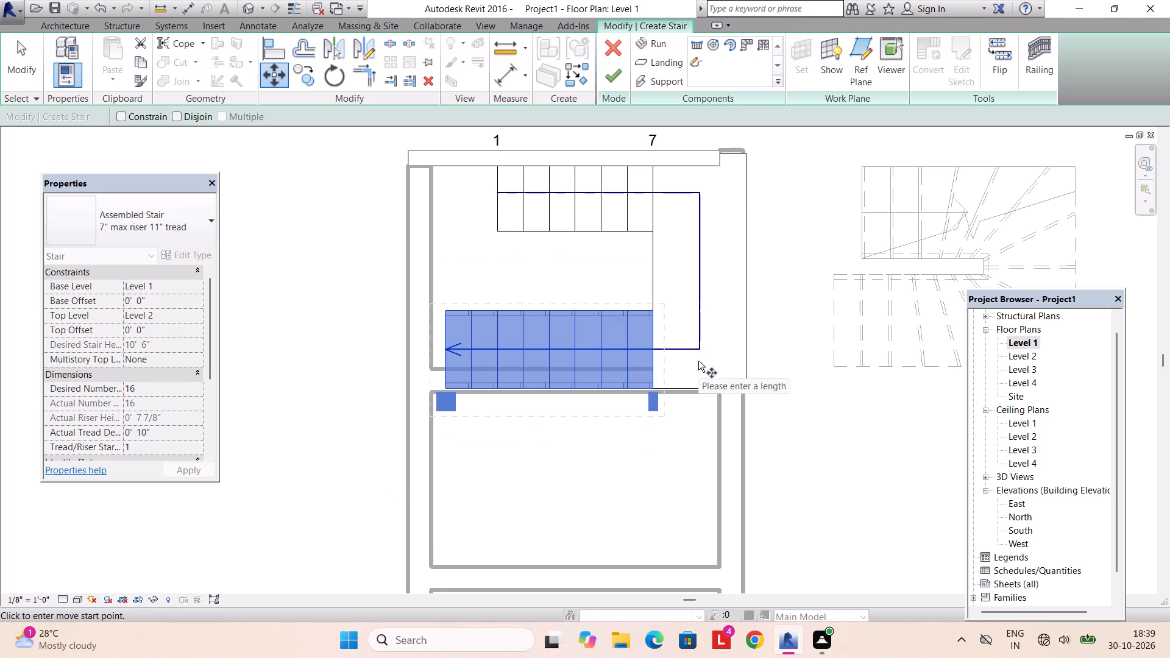
Undo the last change to the new stair and set the south run's width to 2.5'.
{"action": "key", "text": "ctrl+z"}
{"action": "scroll", "coordinate": [692, 361], "scroll_direction": "up", "scroll_amount": 2}
{"action": "left_click", "coordinate": [590, 371]}
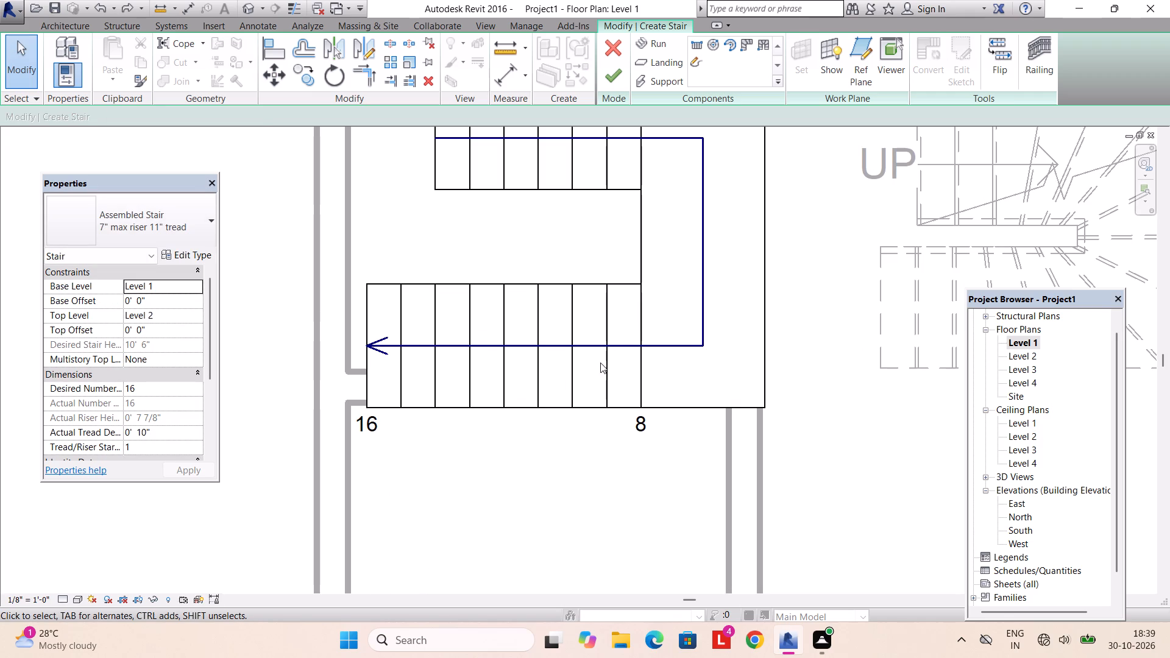
{"action": "left_click", "coordinate": [601, 362]}
{"action": "left_click", "coordinate": [677, 353]}
{"action": "type", "text": "2.5'"}
{"action": "key", "text": "Return"}
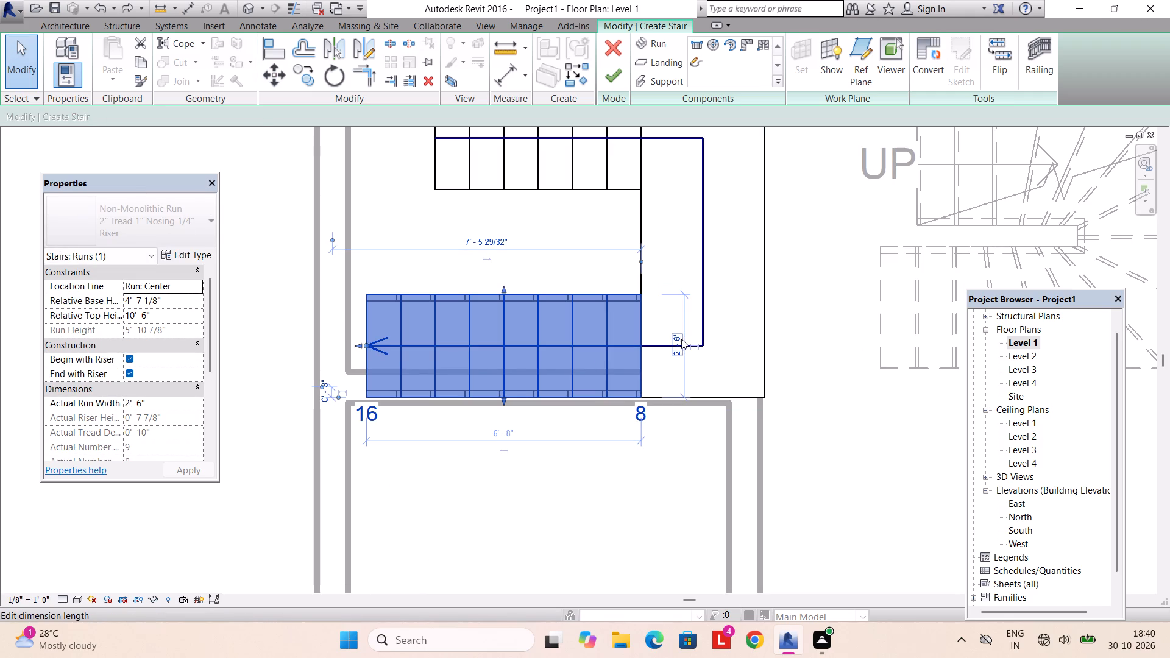
Nudge the south run north until it nearly meets the north run, 2'-3" from the room's south wall.
{"action": "key", "text": "grave"}
{"action": "key", "text": "Up"}
{"action": "key", "text": "Up"}
{"action": "key", "text": "Up"}
{"action": "key", "text": "Up"}
{"action": "key", "text": "Up"}
{"action": "key", "text": "Up"}
{"action": "key", "text": "Up"}
{"action": "key", "text": "Up"}
{"action": "key", "text": "Up"}
{"action": "key", "text": "Up"}
{"action": "key", "text": "Up"}
{"action": "key", "text": "Up"}
{"action": "key", "text": "Up"}
{"action": "key", "text": "Up"}
{"action": "key", "text": "Up"}
{"action": "key", "text": "Up"}
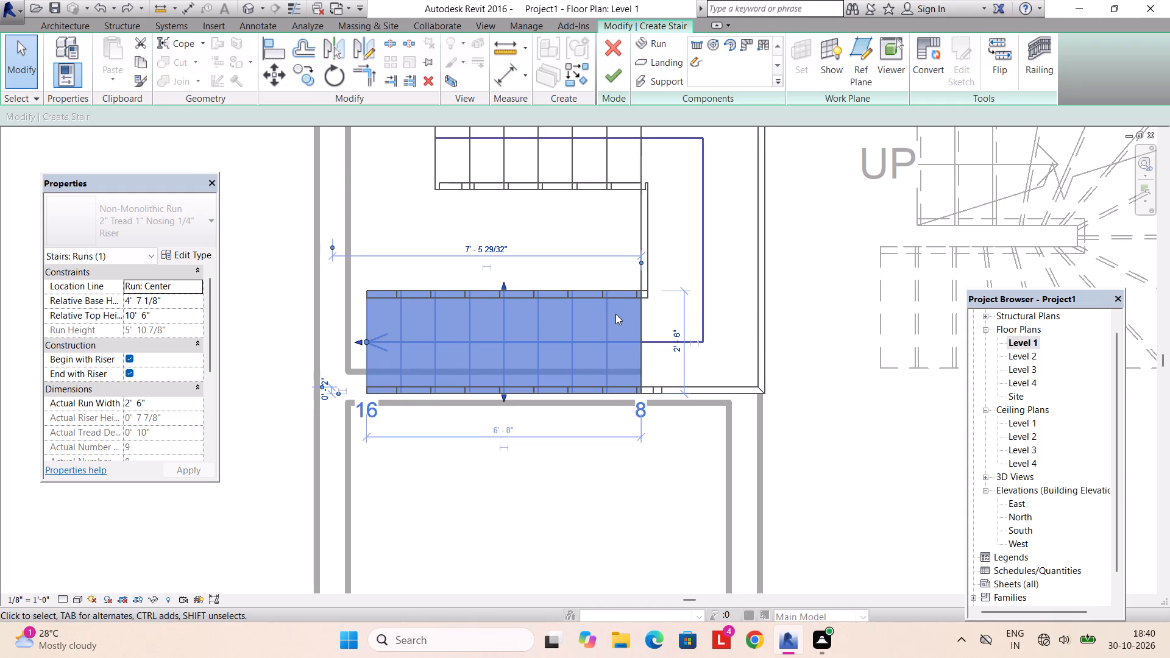
{"action": "key", "text": "Up"}
{"action": "key", "text": "Up"}
{"action": "key", "text": "Up"}
{"action": "key", "text": "Up"}
{"action": "key", "text": "Up"}
{"action": "key", "text": "Up"}
{"action": "key", "text": "Up"}
{"action": "key", "text": "Up"}
{"action": "key", "text": "Up"}
{"action": "key", "text": "Up"}
{"action": "key", "text": "Up"}
{"action": "key", "text": "Up"}
{"action": "key", "text": "Up"}
{"action": "key", "text": "Up"}
{"action": "key", "text": "Up"}
{"action": "key", "text": "Up"}
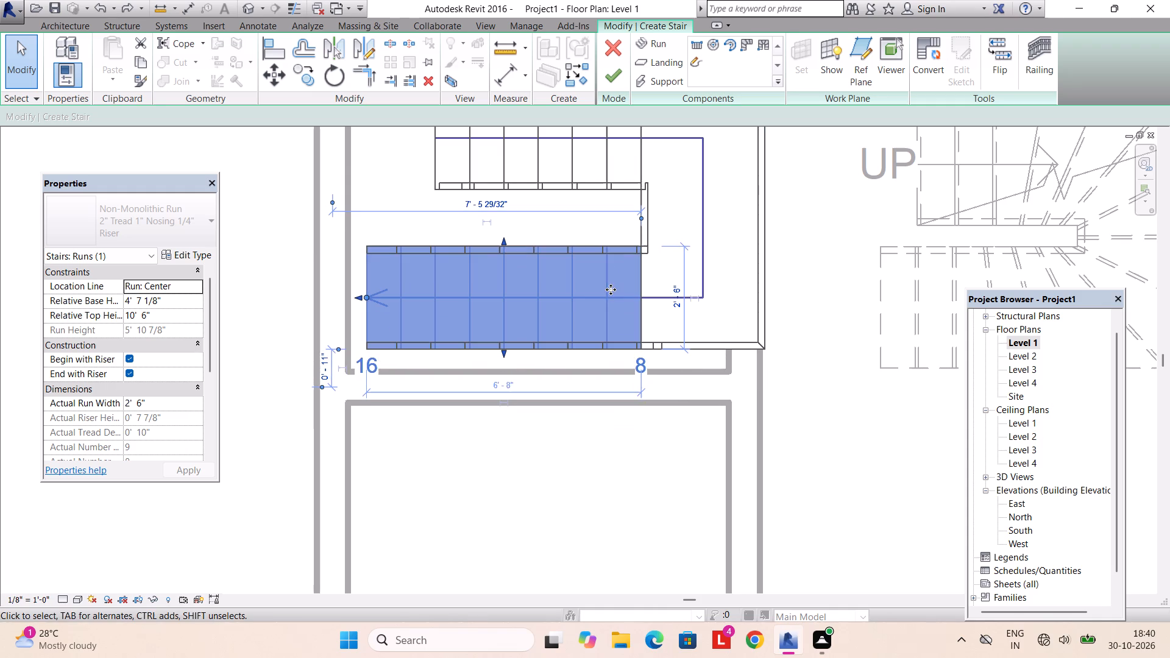
{"action": "key", "text": "Up"}
{"action": "key", "text": "Up"}
{"action": "key", "text": "Up"}
{"action": "key", "text": "Up"}
{"action": "key", "text": "Up"}
{"action": "key", "text": "Up"}
{"action": "key", "text": "Up"}
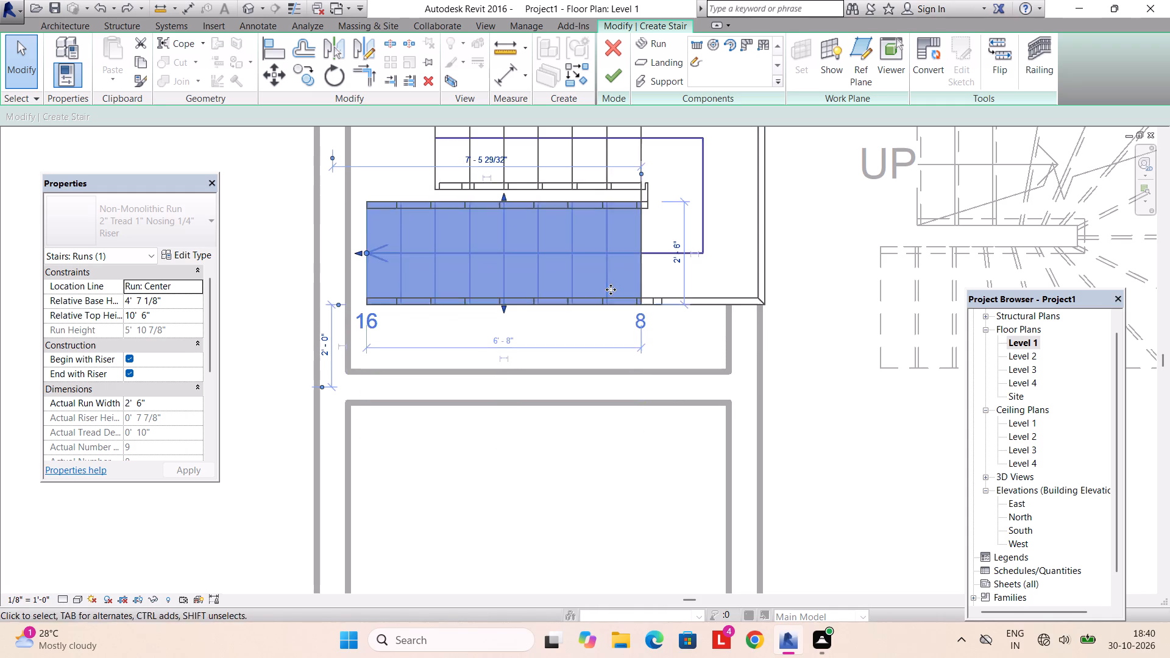
{"action": "key", "text": "Up"}
{"action": "key", "text": "Up"}
{"action": "key", "text": "Up"}
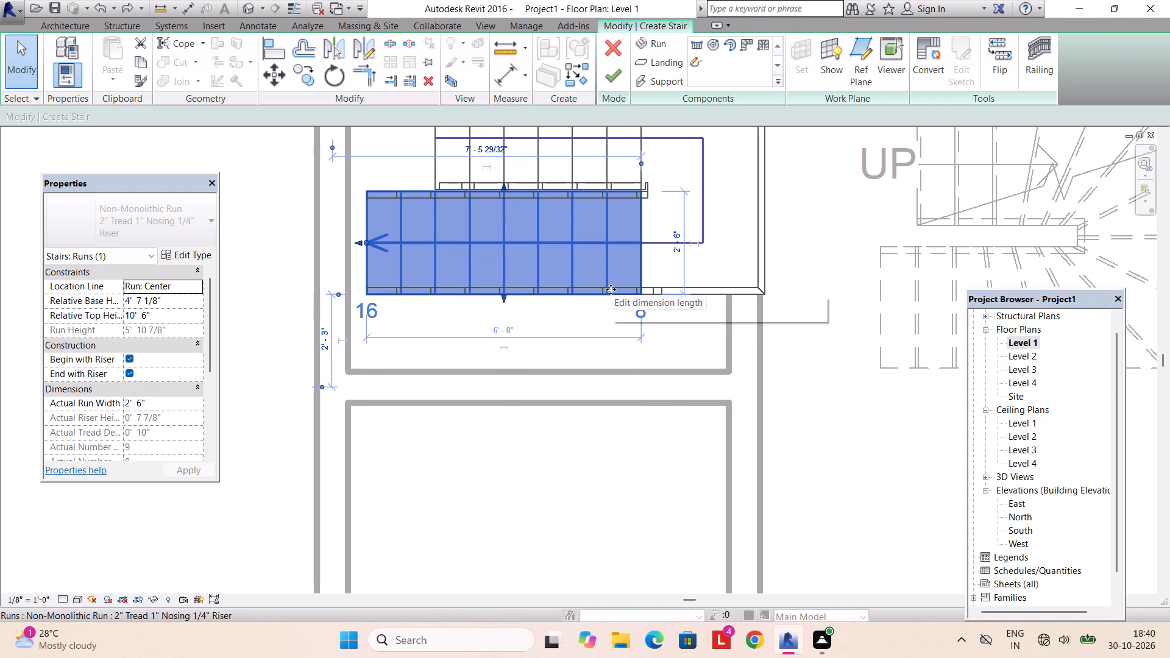
{"action": "key", "text": "Escape"}
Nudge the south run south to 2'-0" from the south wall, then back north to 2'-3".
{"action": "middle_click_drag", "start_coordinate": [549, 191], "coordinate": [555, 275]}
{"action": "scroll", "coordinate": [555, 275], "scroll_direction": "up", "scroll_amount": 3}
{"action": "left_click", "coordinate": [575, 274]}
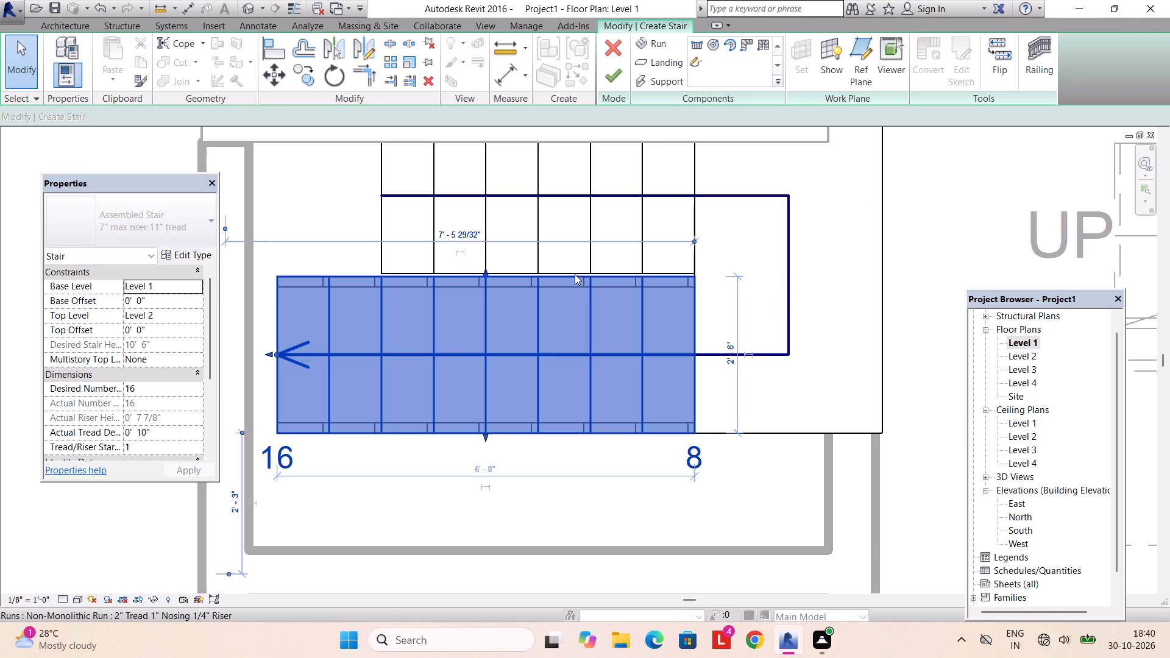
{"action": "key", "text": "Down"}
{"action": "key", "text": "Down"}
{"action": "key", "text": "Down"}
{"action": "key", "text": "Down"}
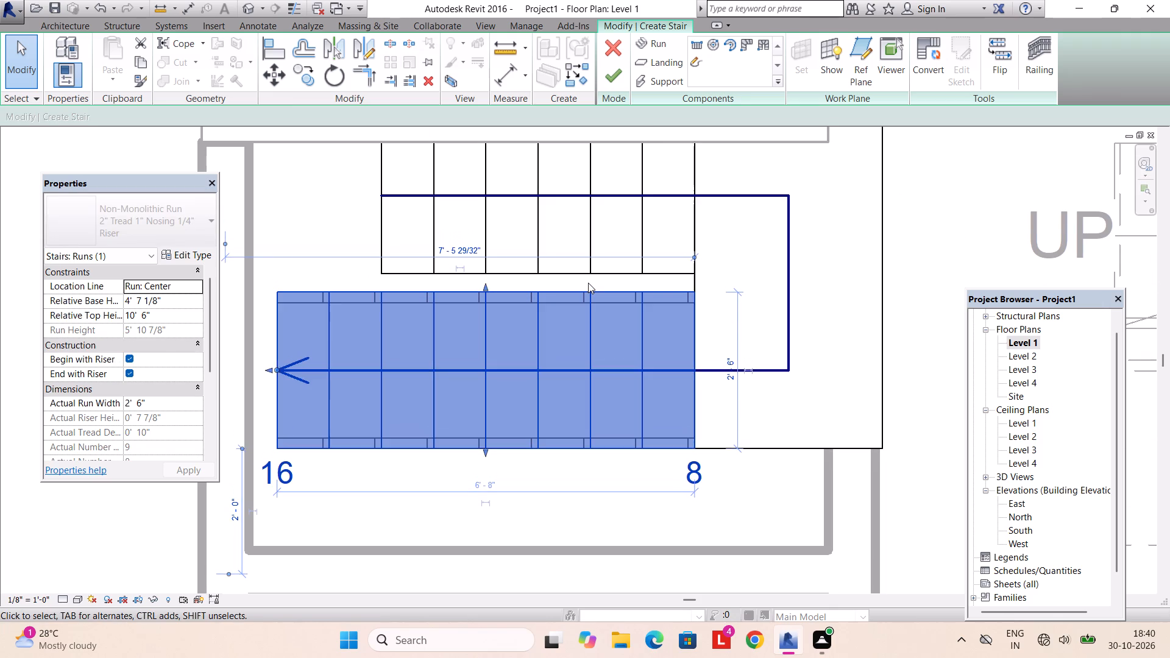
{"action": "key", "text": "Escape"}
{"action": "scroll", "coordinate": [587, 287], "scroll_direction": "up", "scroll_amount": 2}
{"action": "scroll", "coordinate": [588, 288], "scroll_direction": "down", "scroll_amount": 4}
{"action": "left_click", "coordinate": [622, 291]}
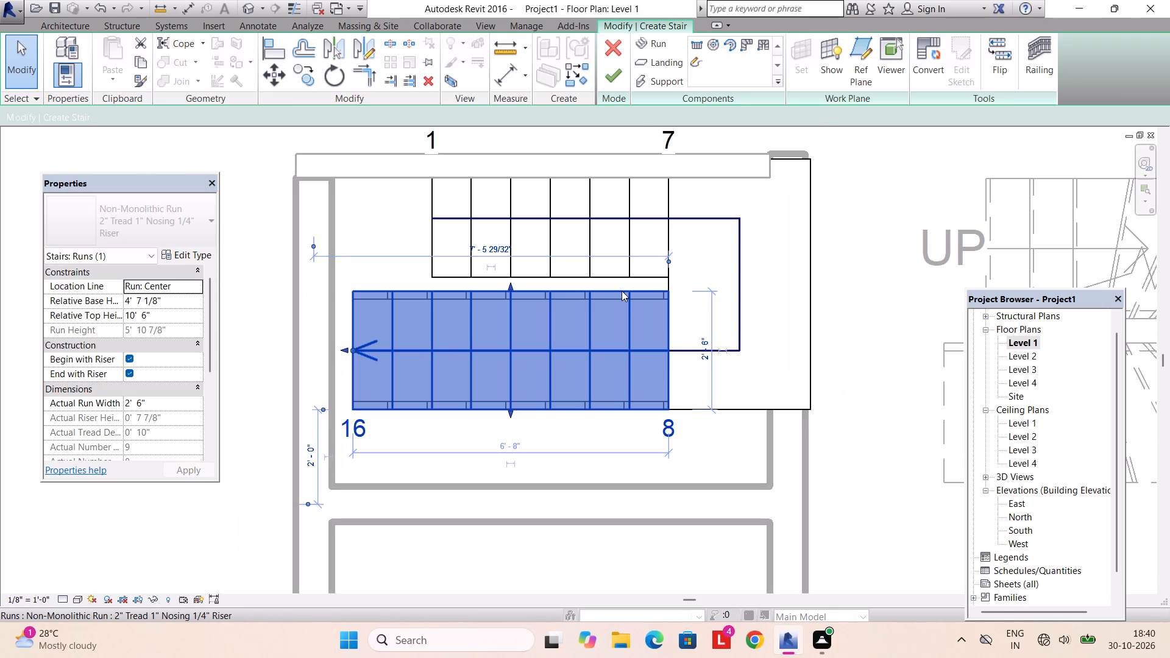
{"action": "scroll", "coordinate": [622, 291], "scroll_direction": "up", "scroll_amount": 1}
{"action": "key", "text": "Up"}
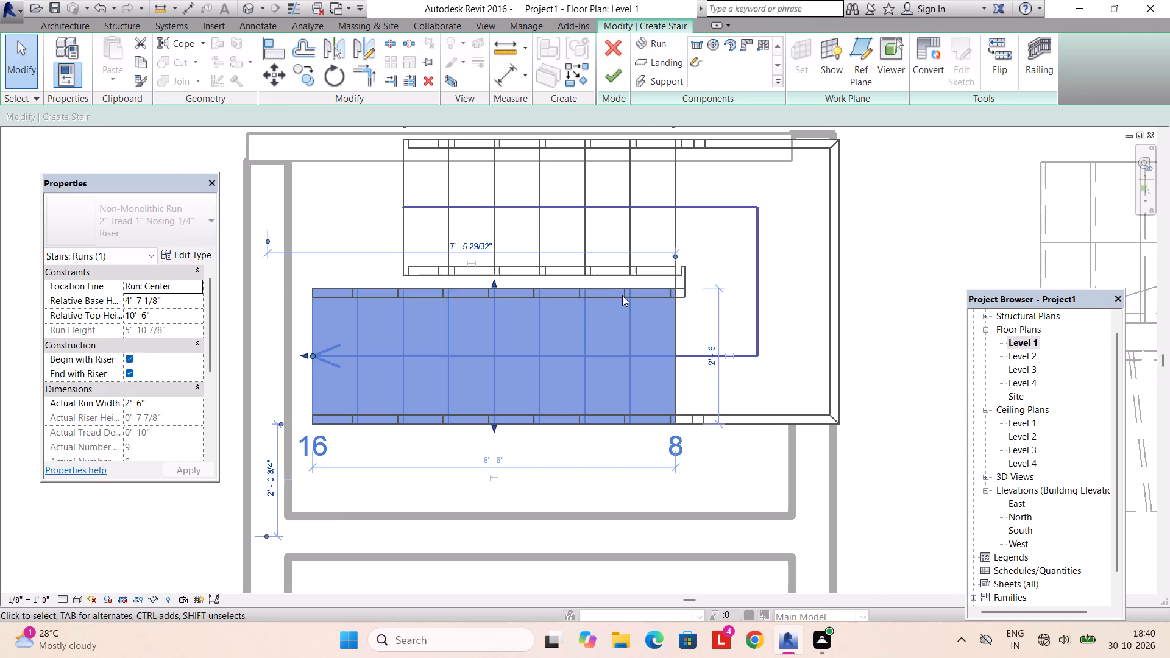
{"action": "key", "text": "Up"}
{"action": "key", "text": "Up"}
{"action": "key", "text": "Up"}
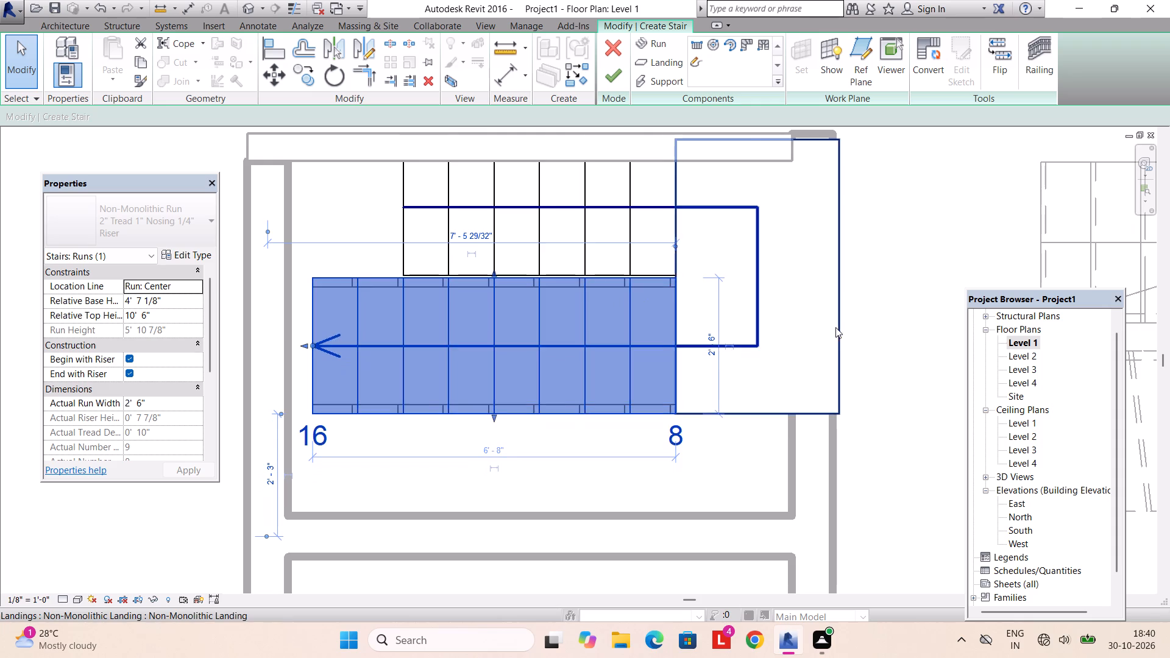
Set the depth of the stair's landing to 2.5'.
{"action": "left_click", "coordinate": [840, 325]}
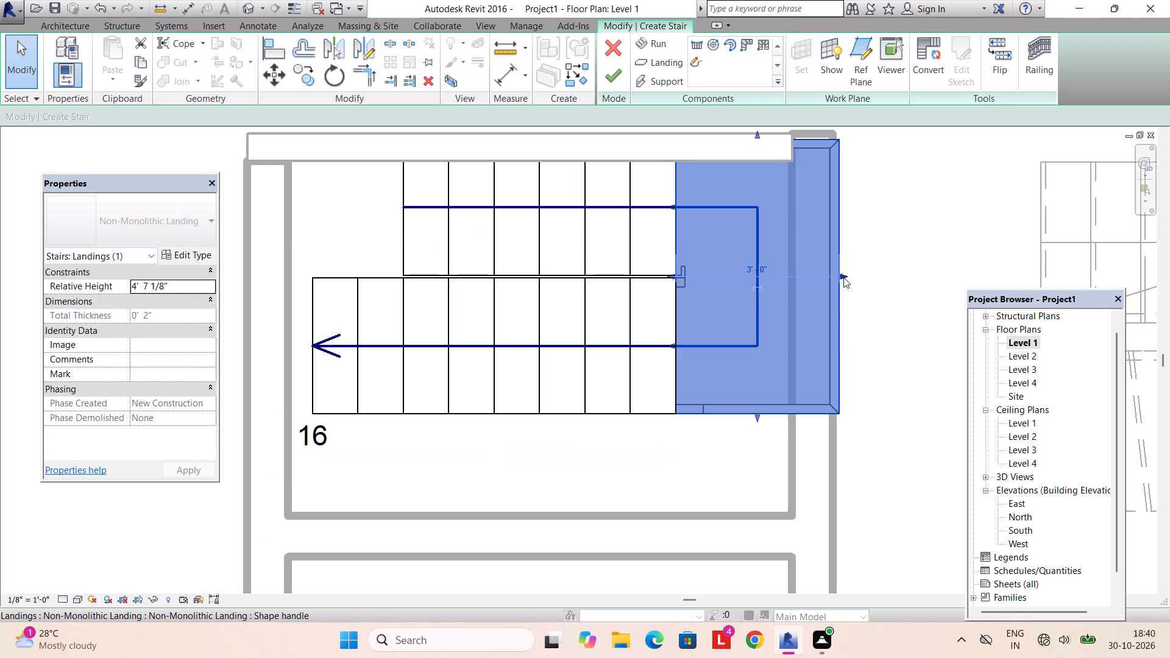
{"action": "left_click", "coordinate": [762, 272]}
{"action": "type", "text": "2.5'"}
{"action": "key", "text": "Return"}
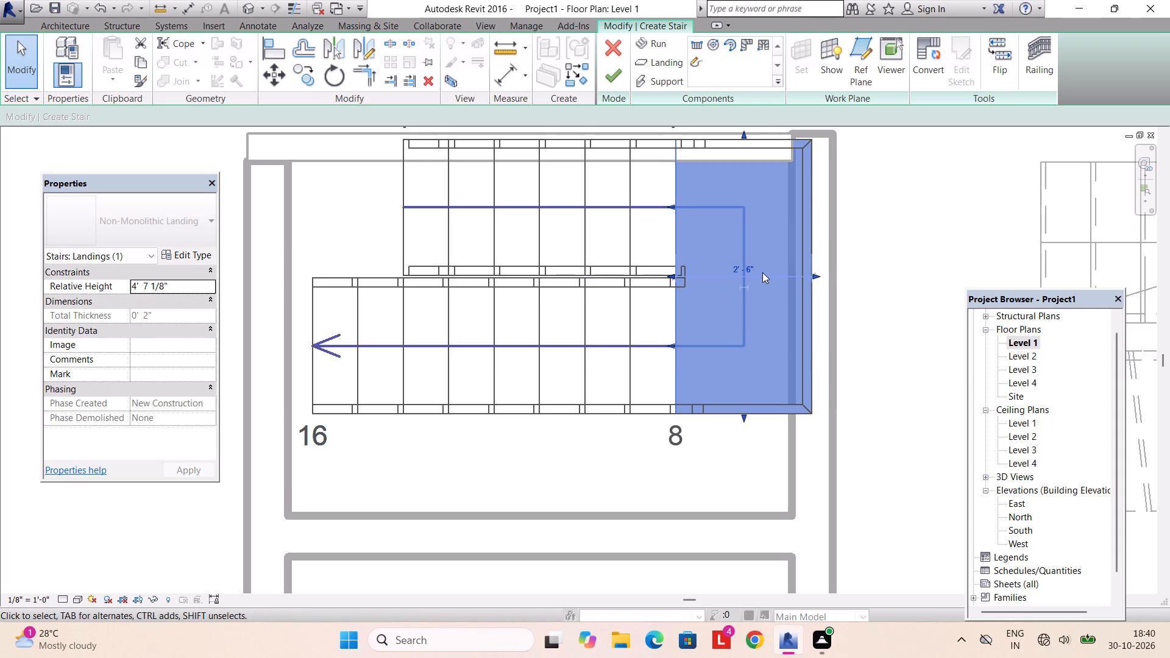
{"action": "key", "text": "Escape"}
{"action": "scroll", "coordinate": [801, 333], "scroll_direction": "down", "scroll_amount": 3}
{"action": "middle_click_drag", "start_coordinate": [786, 327], "coordinate": [776, 383]}
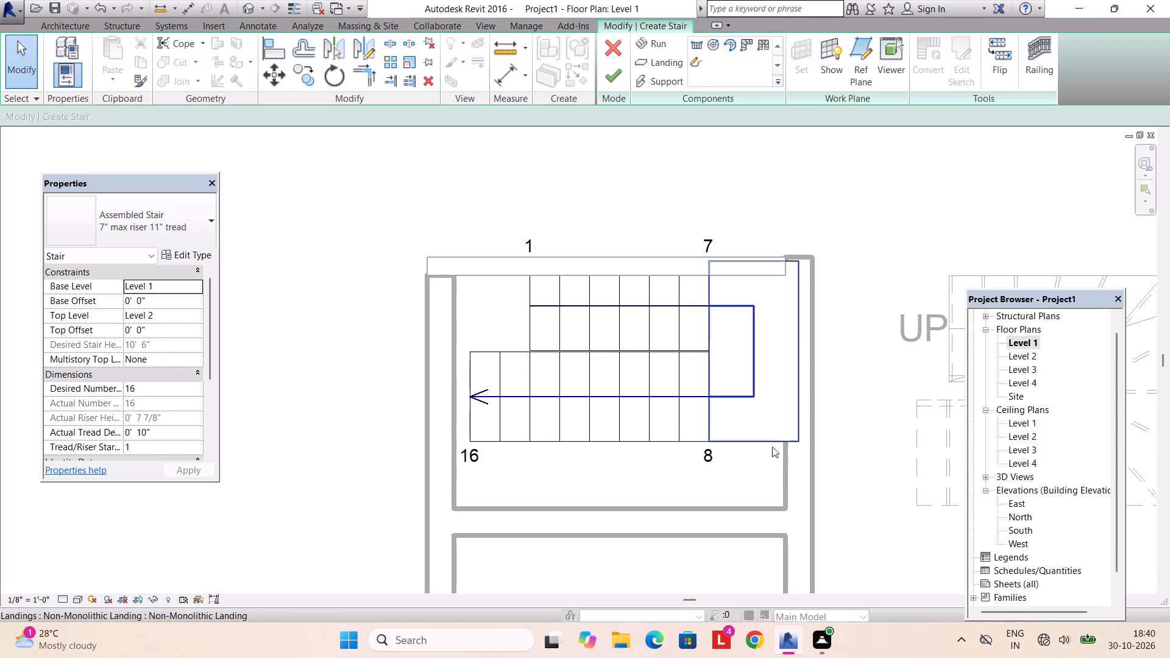
Nudge the landing and its runs south and west to fit the inner faces of the north and east walls, and finish the stair.
{"action": "left_click", "coordinate": [748, 444]}
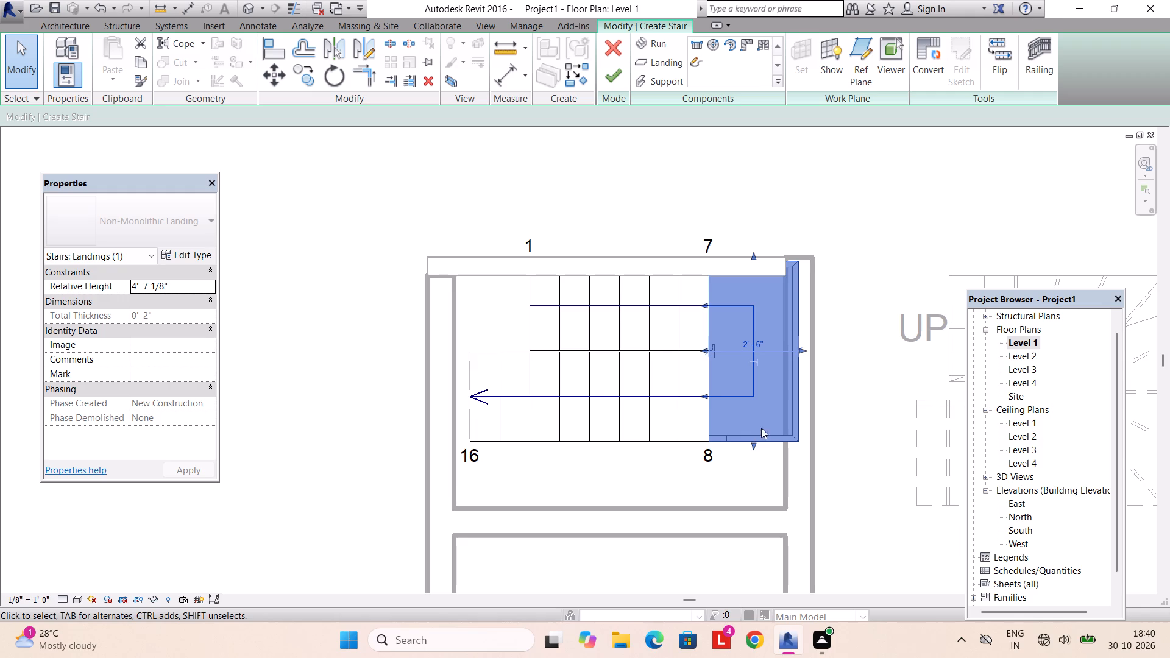
{"action": "scroll", "coordinate": [764, 420], "scroll_direction": "up", "scroll_amount": 2}
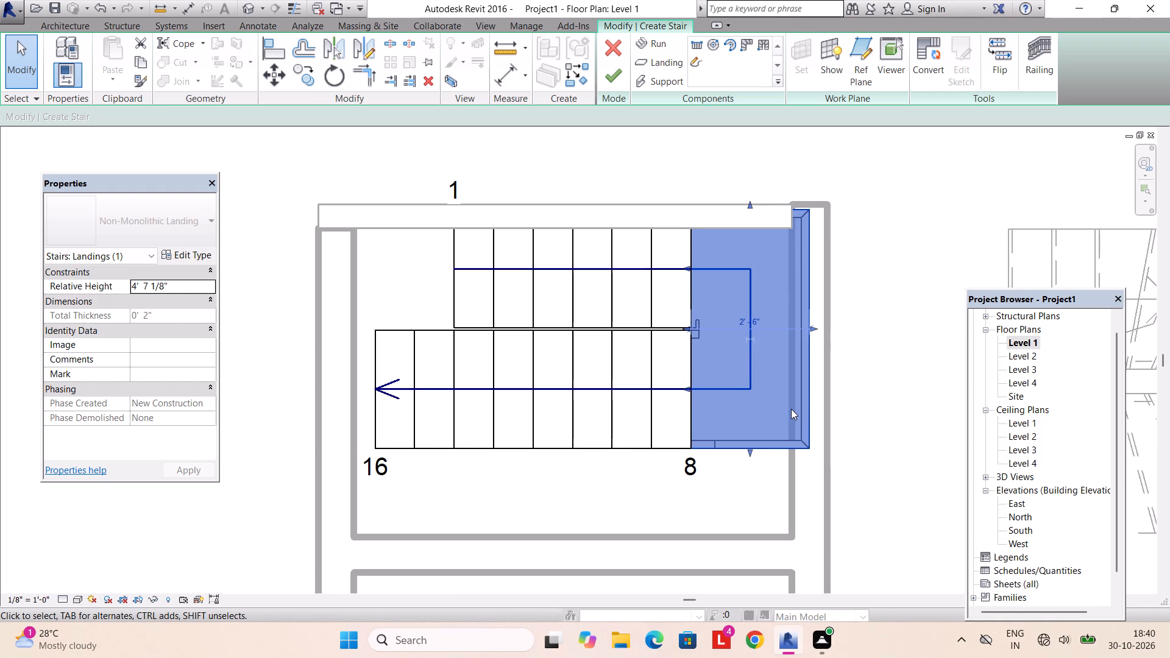
{"action": "left_click", "coordinate": [540, 300]}
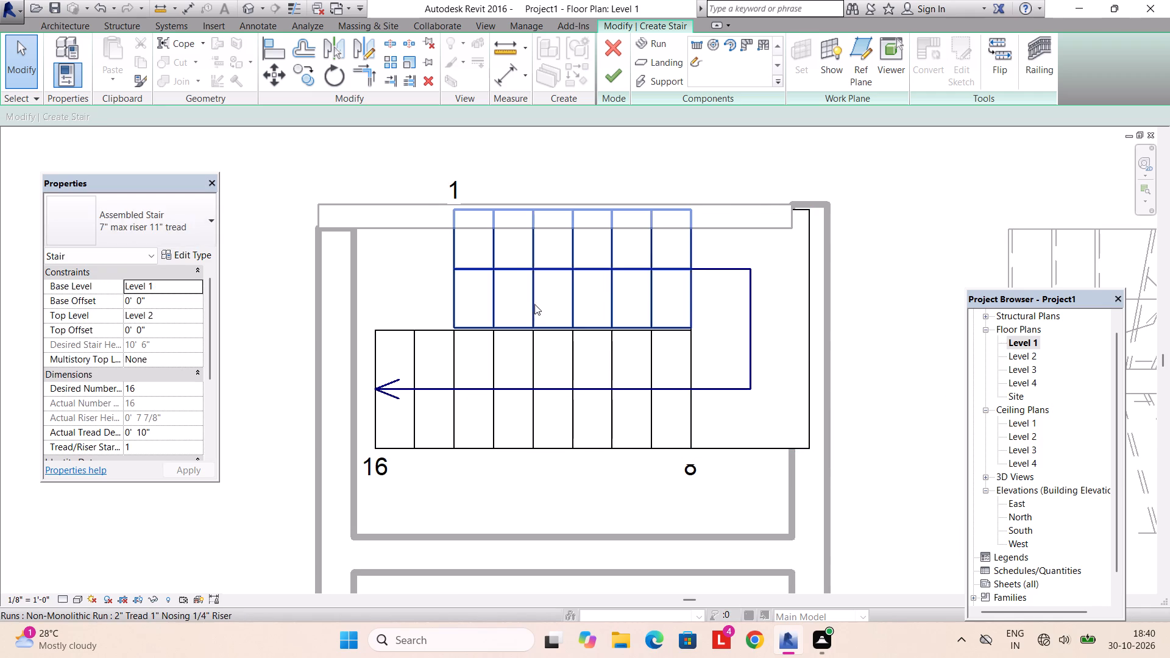
{"action": "left_click", "coordinate": [533, 306]}
{"action": "left_click", "coordinate": [787, 386]}
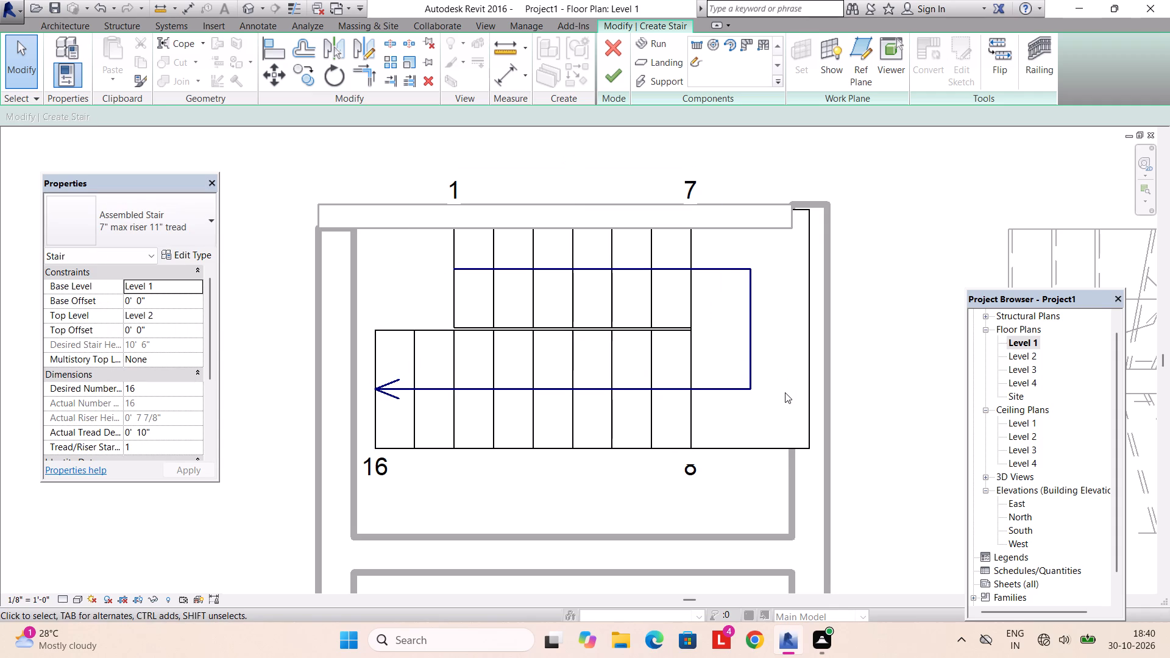
{"action": "left_click", "coordinate": [785, 394]}
{"action": "left_click", "coordinate": [787, 434]}
{"action": "left_click", "coordinate": [789, 448]}
{"action": "key", "text": "Down"}
{"action": "key", "text": "Down"}
{"action": "key", "text": "Down"}
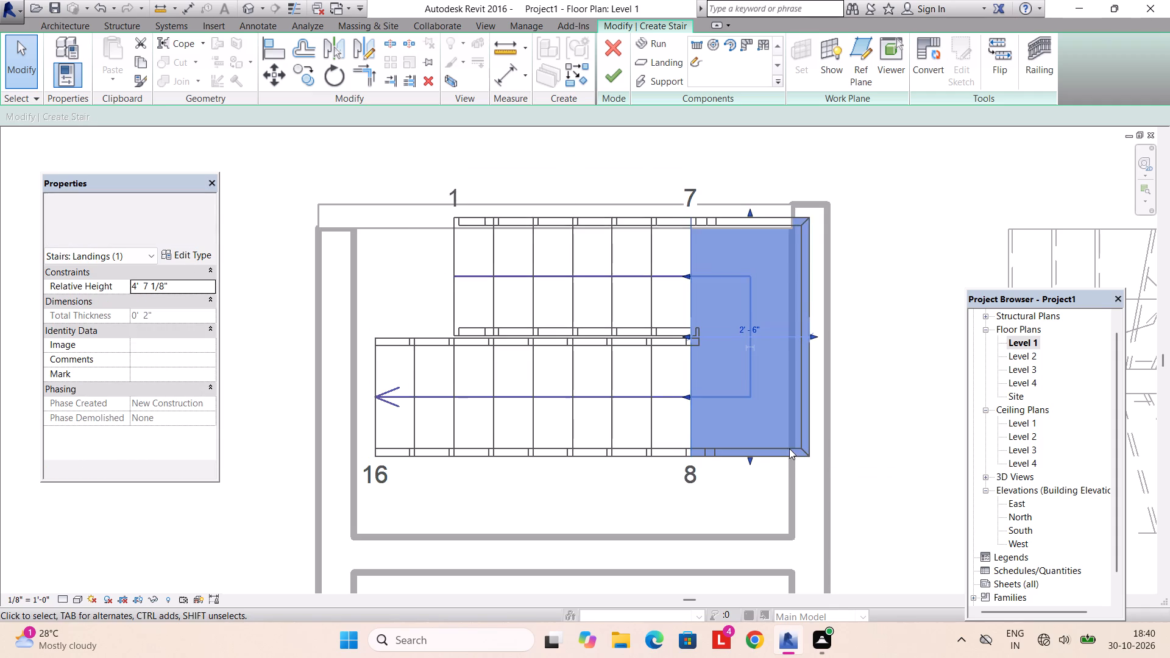
{"action": "key", "text": "Down"}
{"action": "key", "text": "Down"}
{"action": "key", "text": "Down"}
{"action": "key", "text": "Left"}
{"action": "key", "text": "Left"}
{"action": "key", "text": "Left"}
{"action": "key", "text": "Left"}
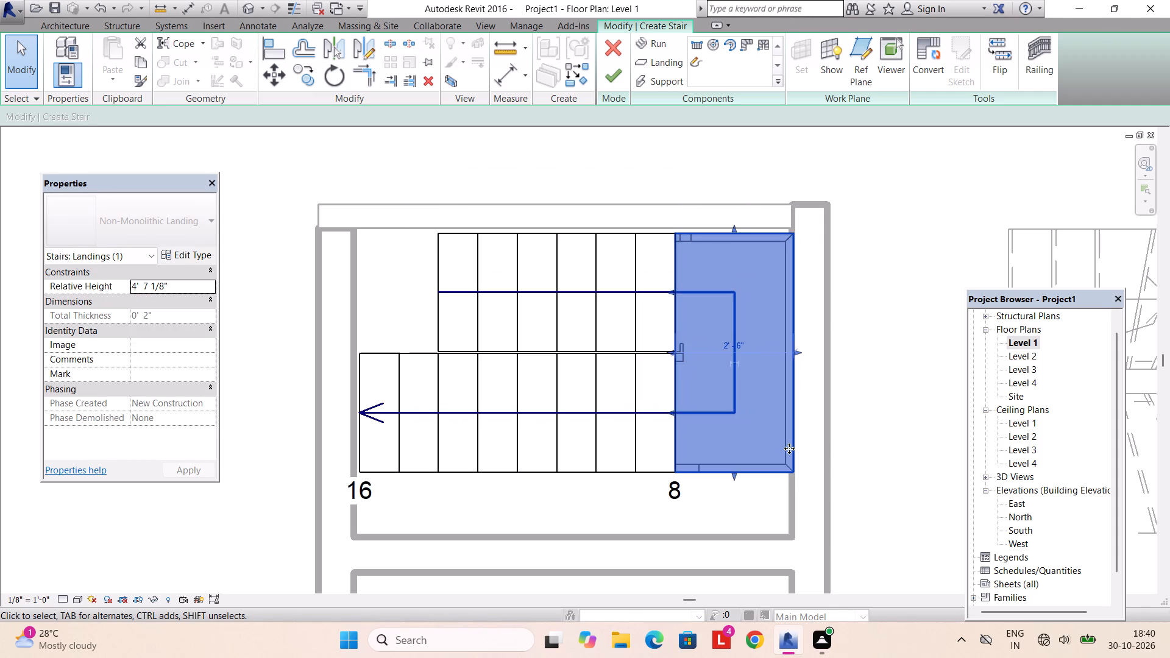
{"action": "key", "text": "Up"}
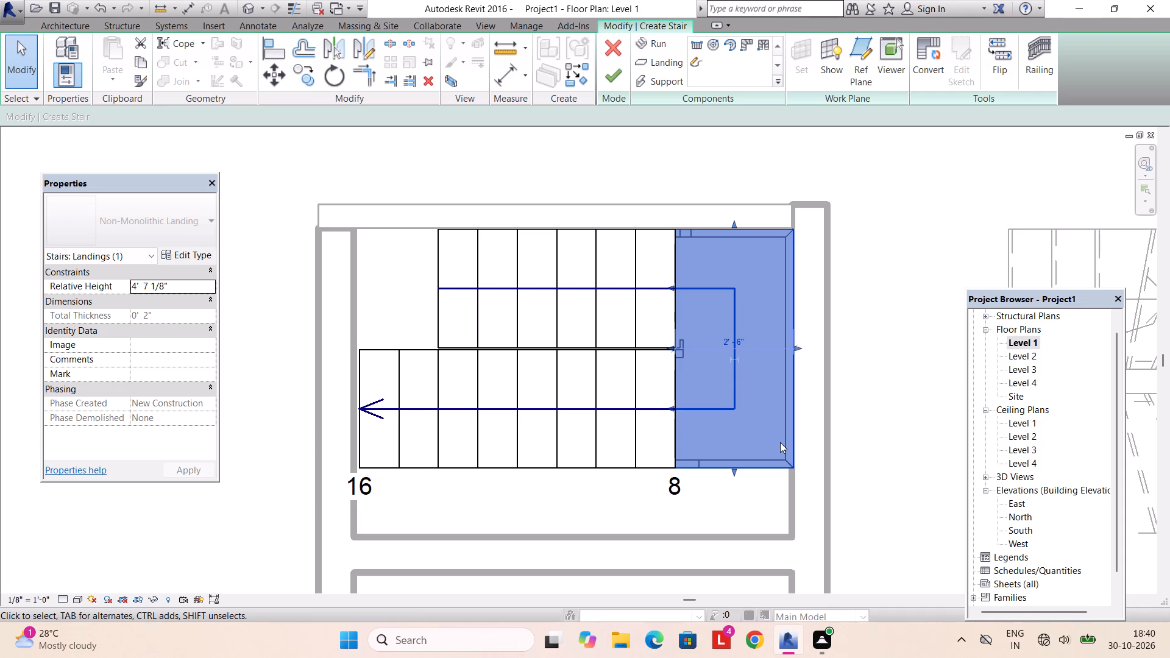
{"action": "left_click", "coordinate": [619, 73]}
Examine the landing stair and its railings inside the building from several sides in the 3D view.
{"action": "left_click", "coordinate": [490, 23]}
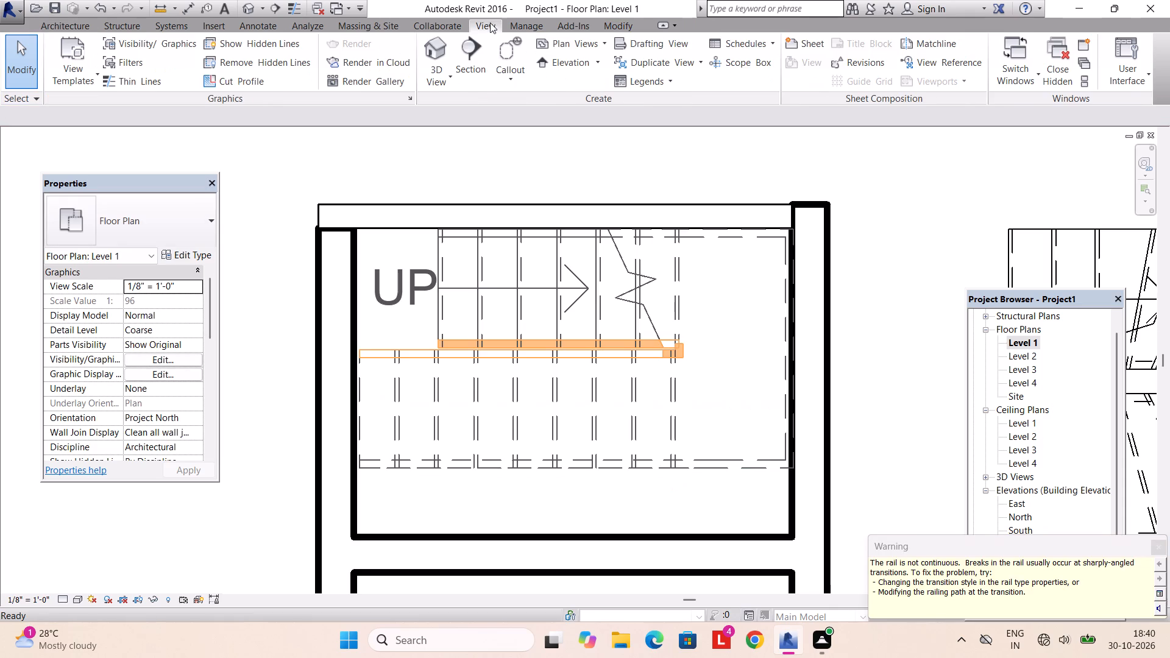
{"action": "left_click", "coordinate": [430, 54]}
{"action": "scroll", "coordinate": [539, 242], "scroll_direction": "down", "scroll_amount": 3}
{"action": "scroll", "coordinate": [537, 247], "scroll_direction": "up", "scroll_amount": 2}
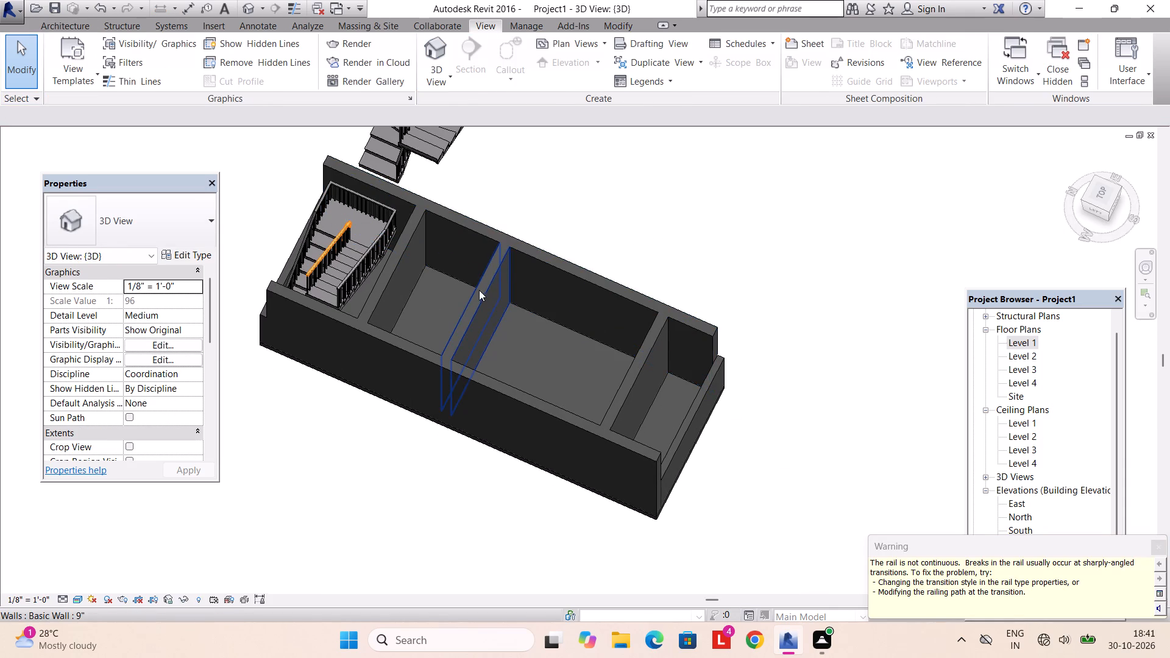
{"action": "middle_click_drag", "start_coordinate": [444, 307], "coordinate": [588, 208]}
{"action": "middle_click_drag", "start_coordinate": [423, 343], "coordinate": [619, 208], "text": "shift"}
{"action": "scroll", "coordinate": [633, 282], "scroll_direction": "up", "scroll_amount": 2}
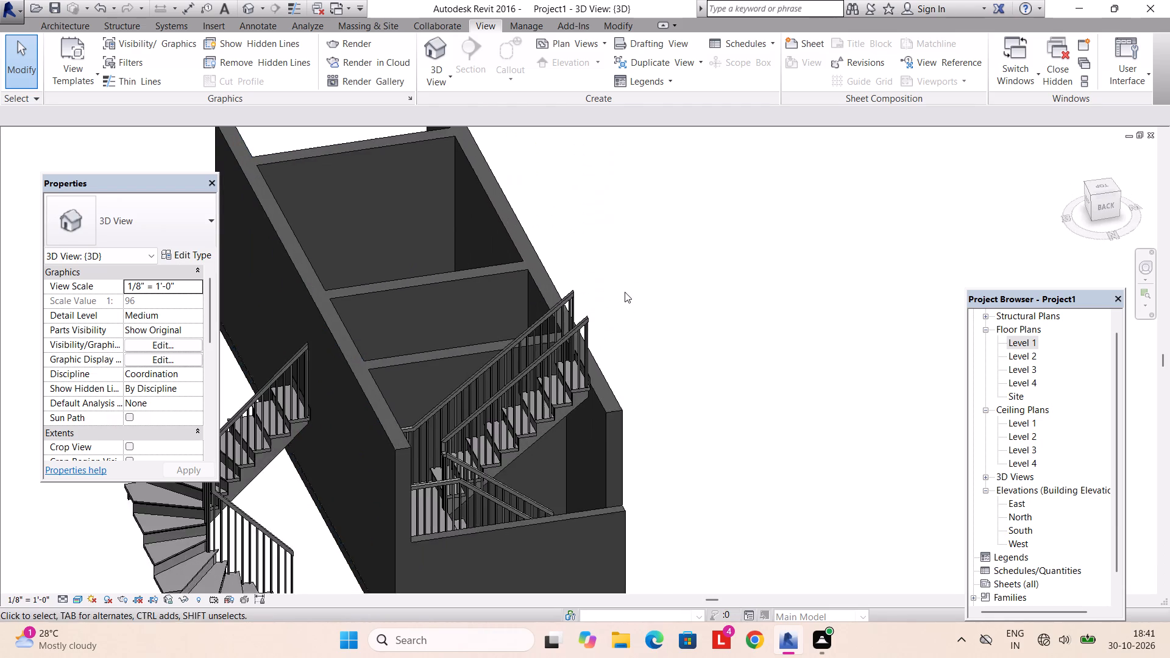
{"action": "scroll", "coordinate": [625, 292], "scroll_direction": "up", "scroll_amount": 2}
{"action": "middle_click_drag", "start_coordinate": [623, 294], "coordinate": [584, 322]}
{"action": "scroll", "coordinate": [584, 322], "scroll_direction": "down", "scroll_amount": 4}
{"action": "middle_click_drag", "start_coordinate": [584, 322], "coordinate": [404, 441], "text": "shift"}
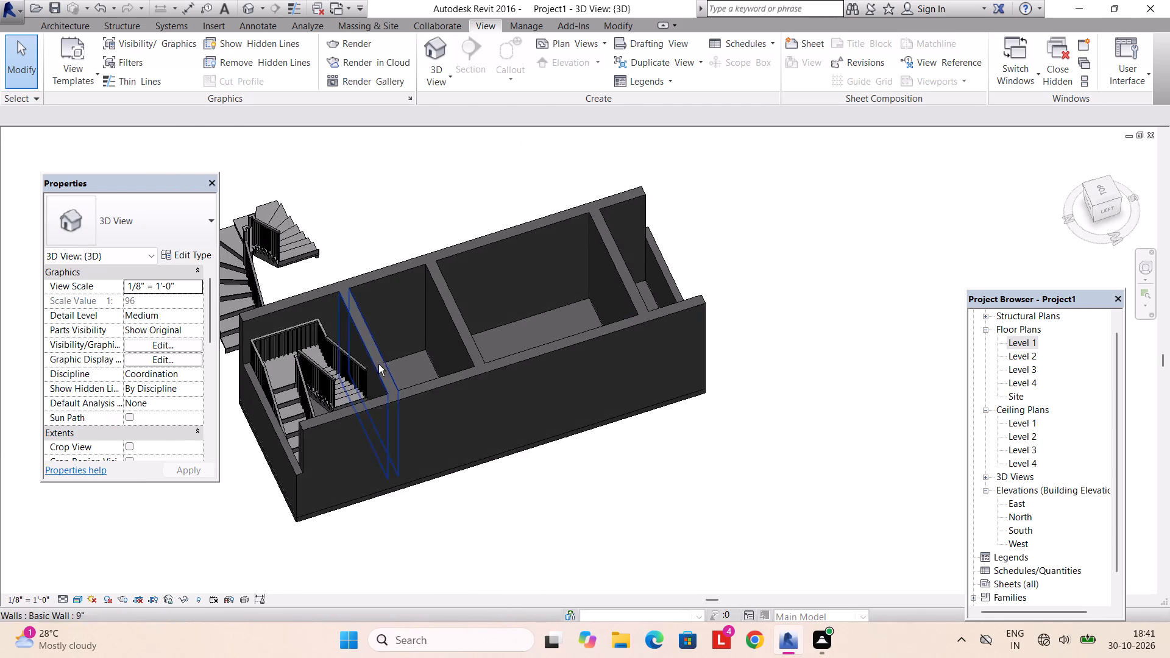
{"action": "middle_click_drag", "start_coordinate": [378, 366], "coordinate": [261, 543], "text": "shift"}
{"action": "middle_click_drag", "start_coordinate": [321, 383], "coordinate": [193, 410], "text": "shift"}
{"action": "scroll", "coordinate": [359, 219], "scroll_direction": "up", "scroll_amount": 4}
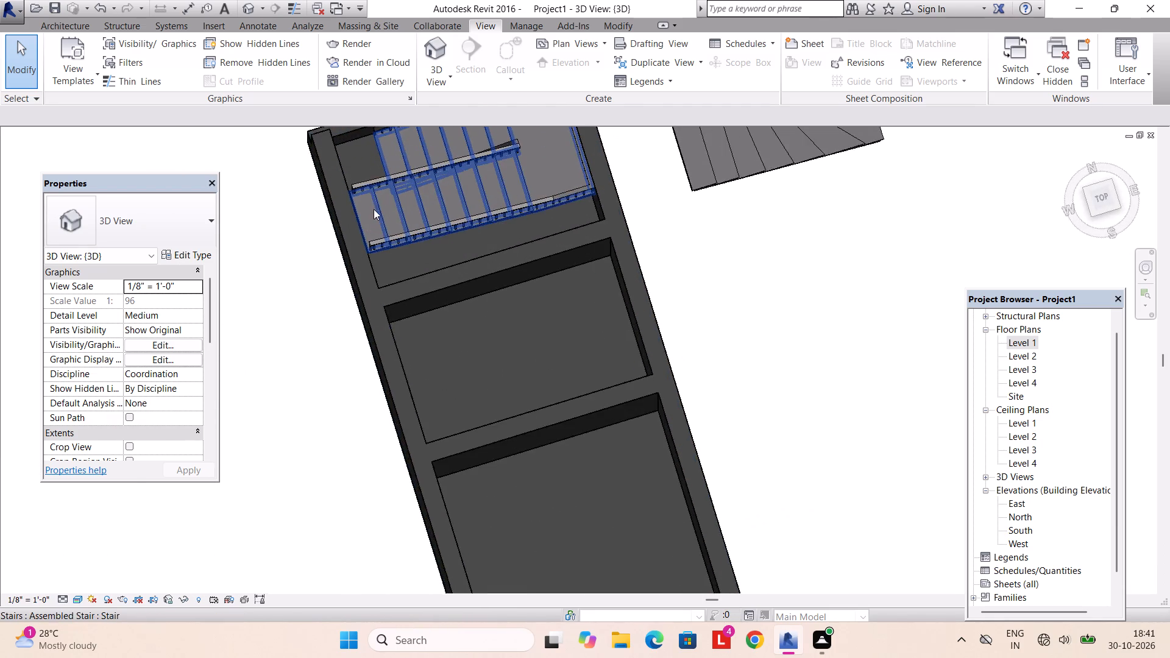
{"action": "middle_click_drag", "start_coordinate": [385, 211], "coordinate": [349, 128], "text": "shift"}
{"action": "scroll", "coordinate": [405, 241], "scroll_direction": "down", "scroll_amount": 3}
{"action": "middle_click_drag", "start_coordinate": [439, 256], "coordinate": [328, 166], "text": "shift"}
{"action": "middle_click_drag", "start_coordinate": [582, 285], "coordinate": [582, 281], "text": "shift"}
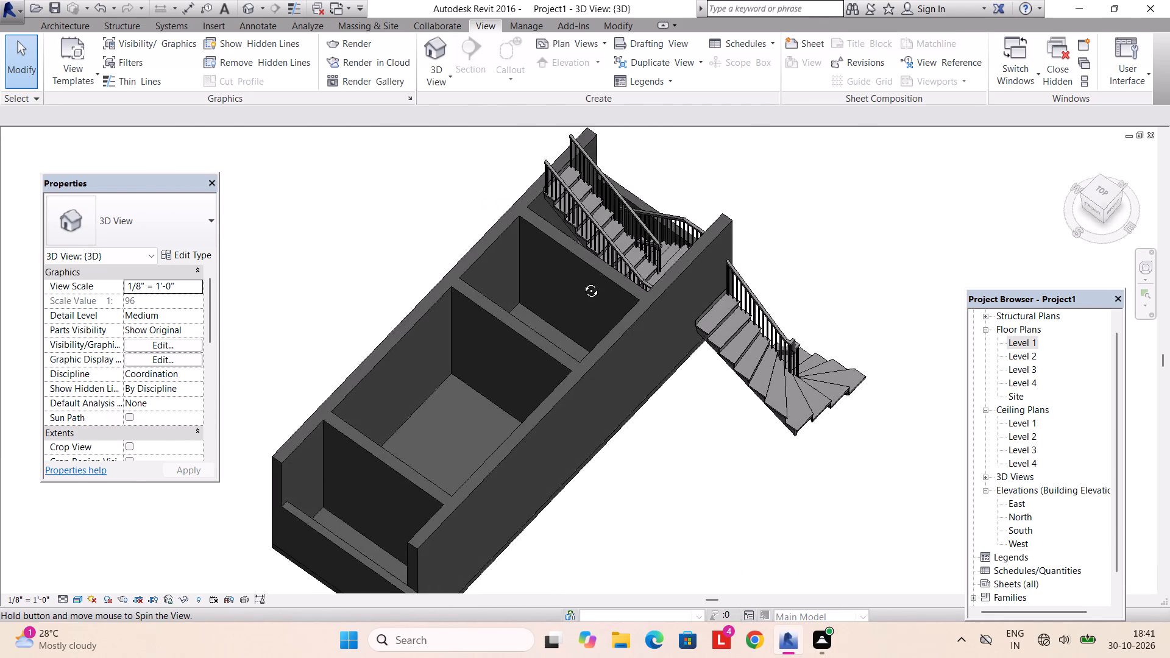
{"action": "middle_click_drag", "start_coordinate": [582, 281], "coordinate": [509, 214], "text": "shift"}
{"action": "scroll", "coordinate": [676, 266], "scroll_direction": "up", "scroll_amount": 5}
{"action": "middle_click_drag", "start_coordinate": [678, 267], "coordinate": [598, 279], "text": "shift"}
{"action": "scroll", "coordinate": [599, 279], "scroll_direction": "down", "scroll_amount": 4}
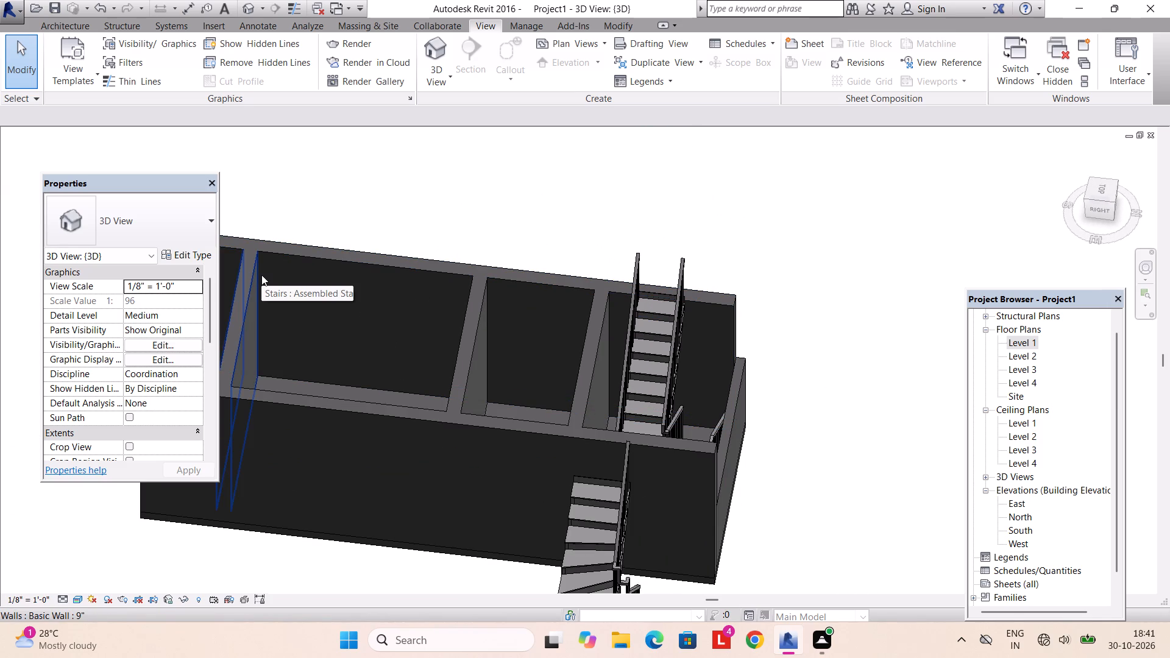
{"action": "scroll", "coordinate": [261, 275], "scroll_direction": "down", "scroll_amount": 3}
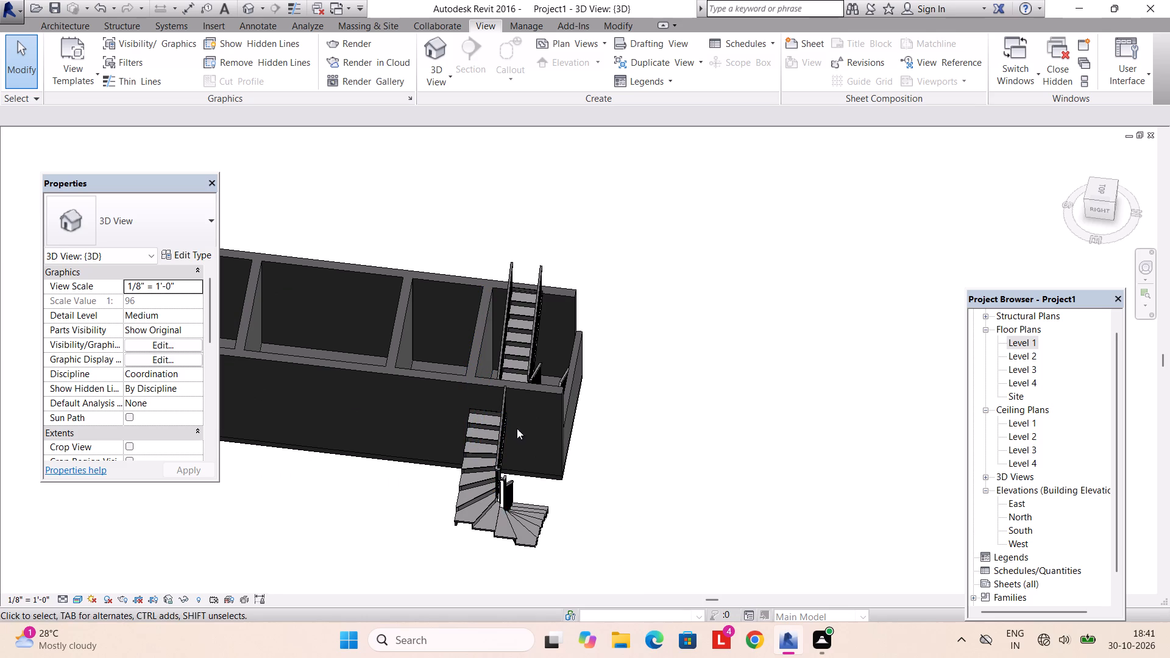
{"action": "middle_click_drag", "start_coordinate": [523, 443], "coordinate": [480, 474]}
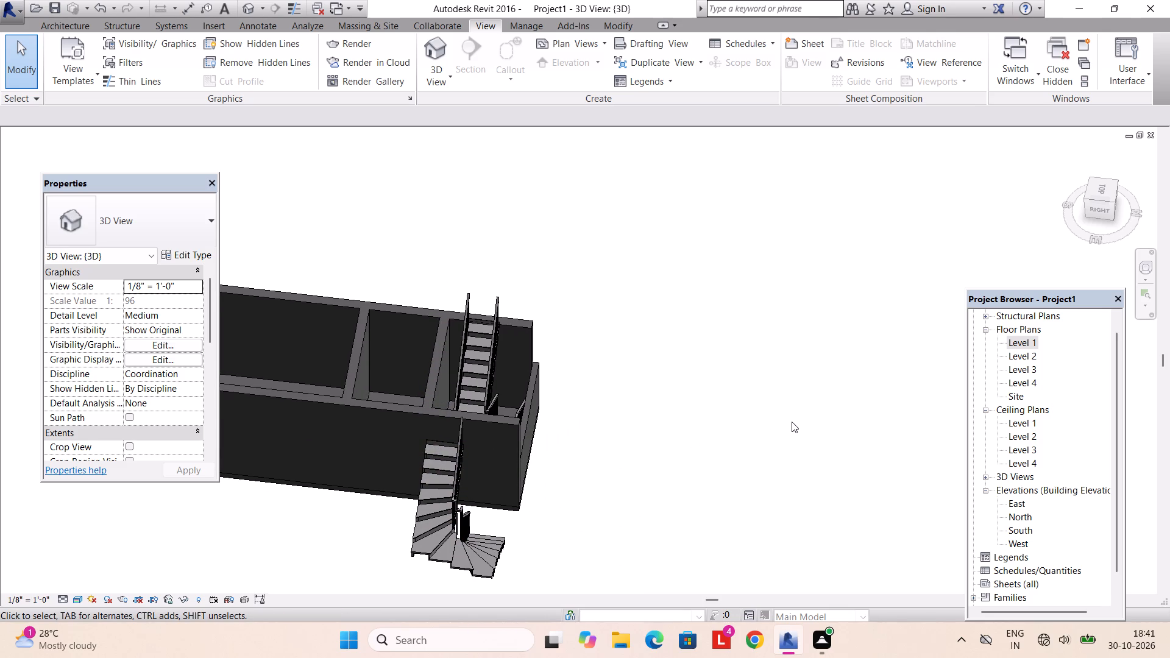
Reopen the stair for editing in the Level 1 floor plan and shorten the south run from its west end to 5'-10".
{"action": "double_click", "coordinate": [1019, 345]}
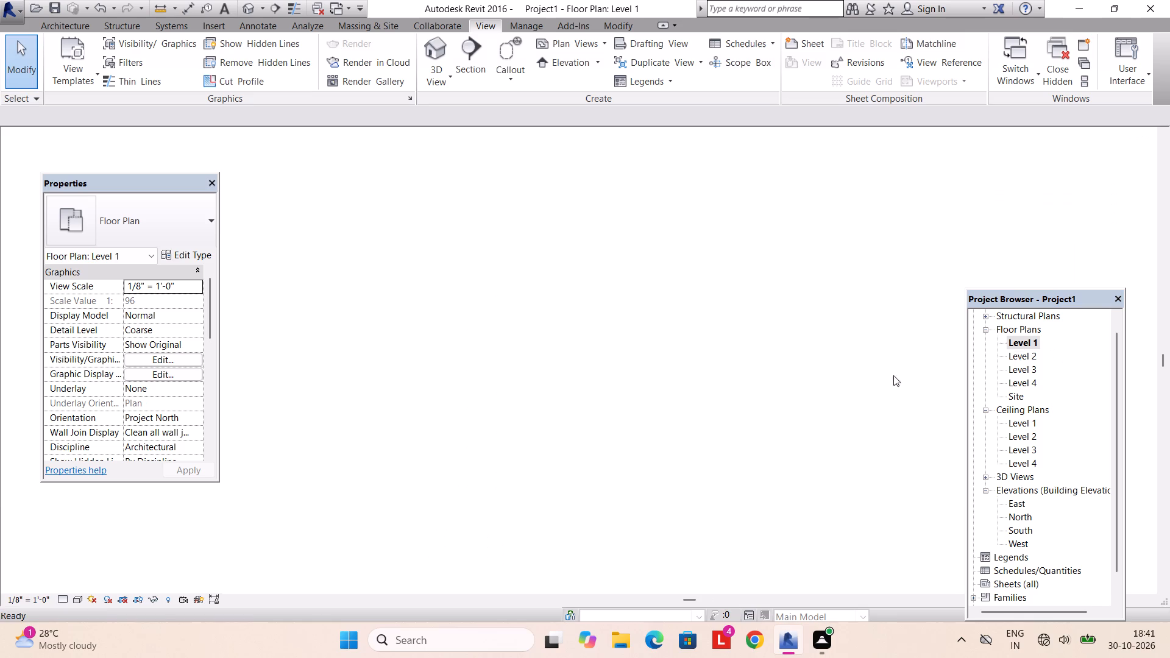
{"action": "scroll", "coordinate": [606, 378], "scroll_direction": "up", "scroll_amount": 3}
{"action": "scroll", "coordinate": [606, 378], "scroll_direction": "down", "scroll_amount": 4}
{"action": "left_click", "coordinate": [598, 379]}
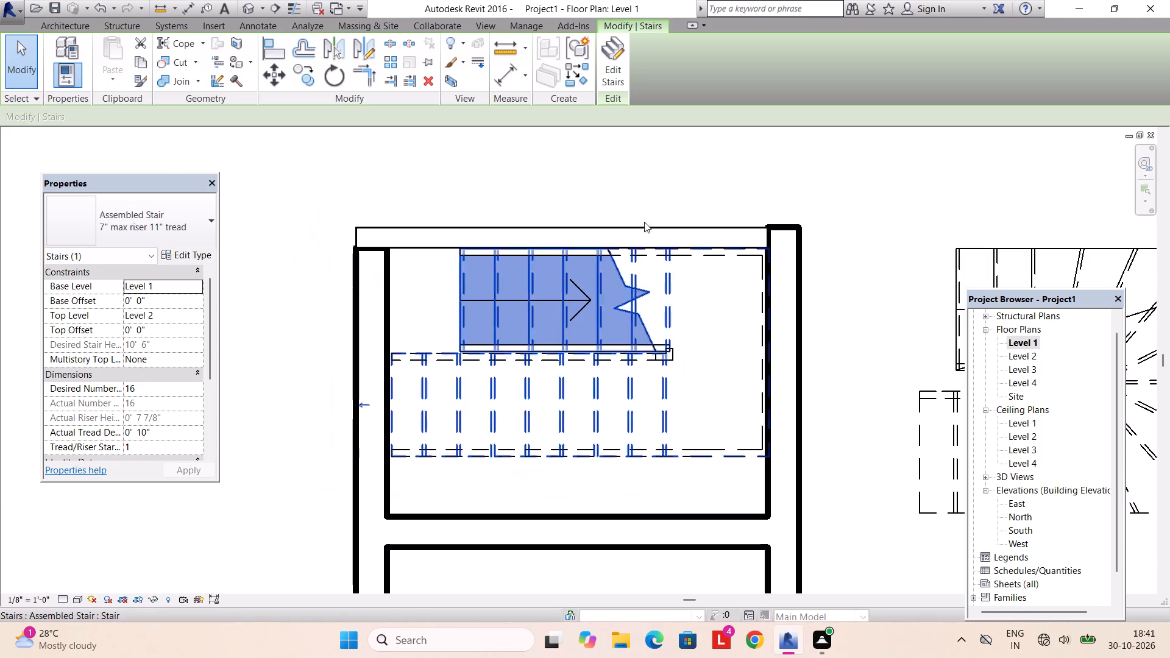
{"action": "left_click", "coordinate": [620, 82]}
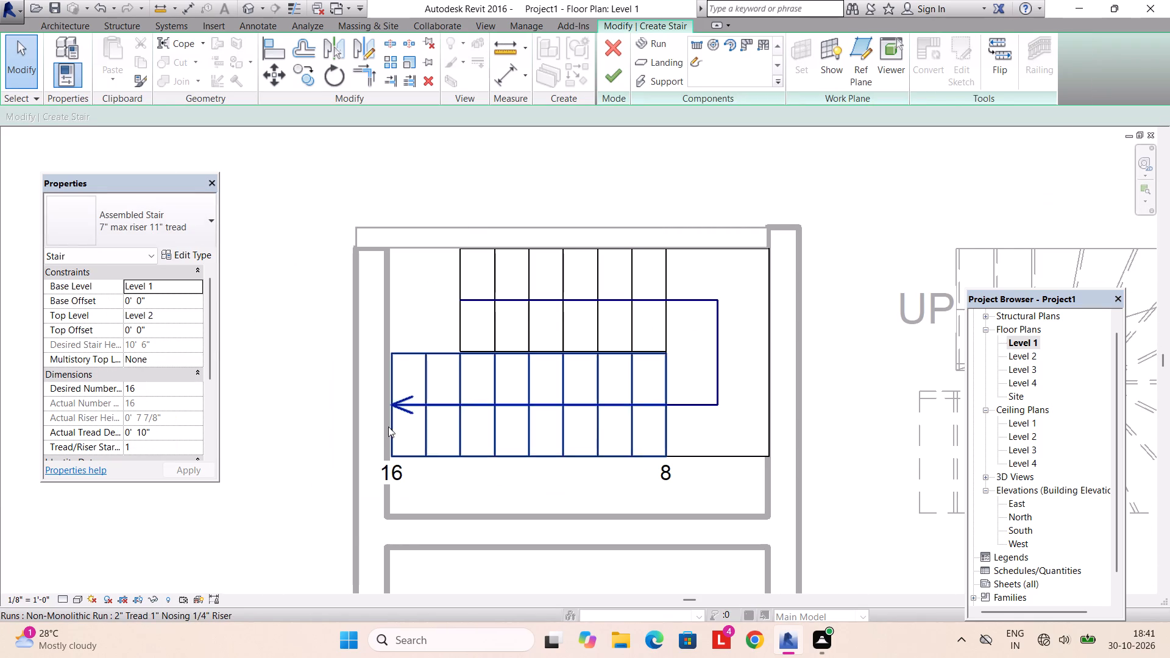
{"action": "left_click", "coordinate": [390, 426]}
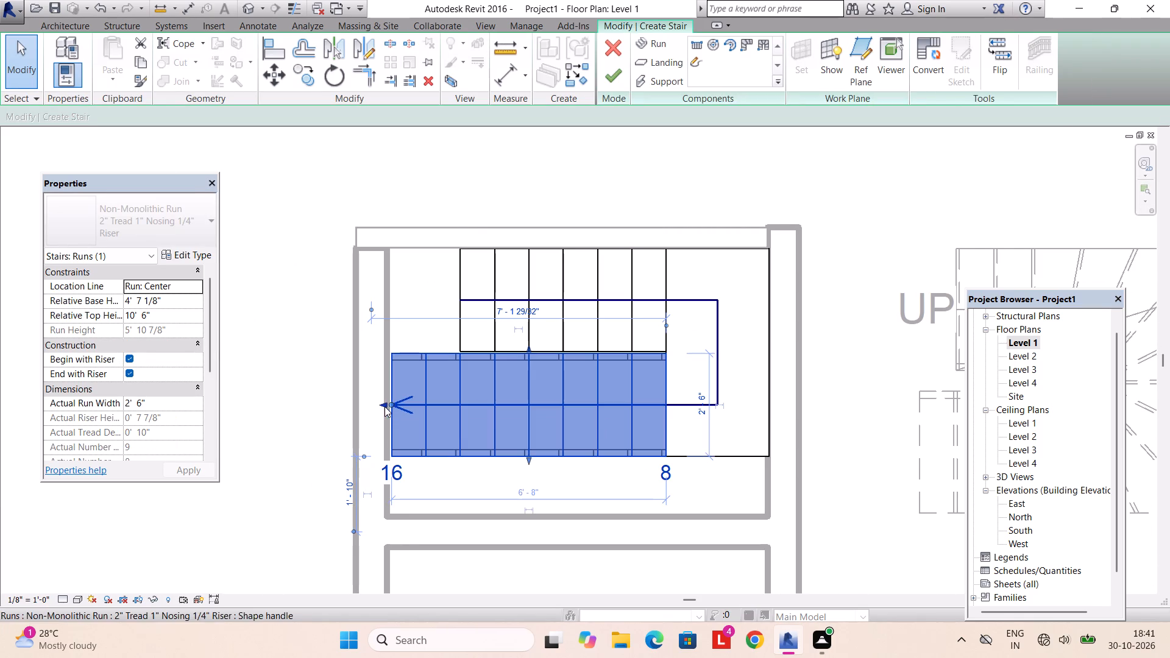
{"action": "left_click_drag", "start_coordinate": [385, 406], "coordinate": [438, 412]}
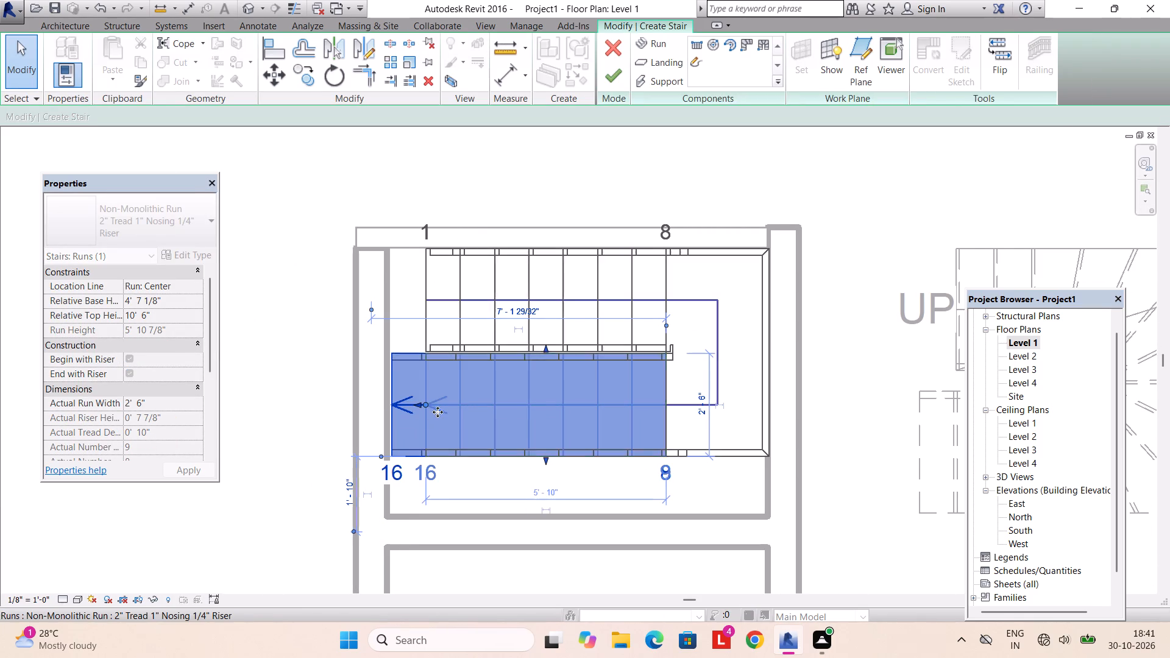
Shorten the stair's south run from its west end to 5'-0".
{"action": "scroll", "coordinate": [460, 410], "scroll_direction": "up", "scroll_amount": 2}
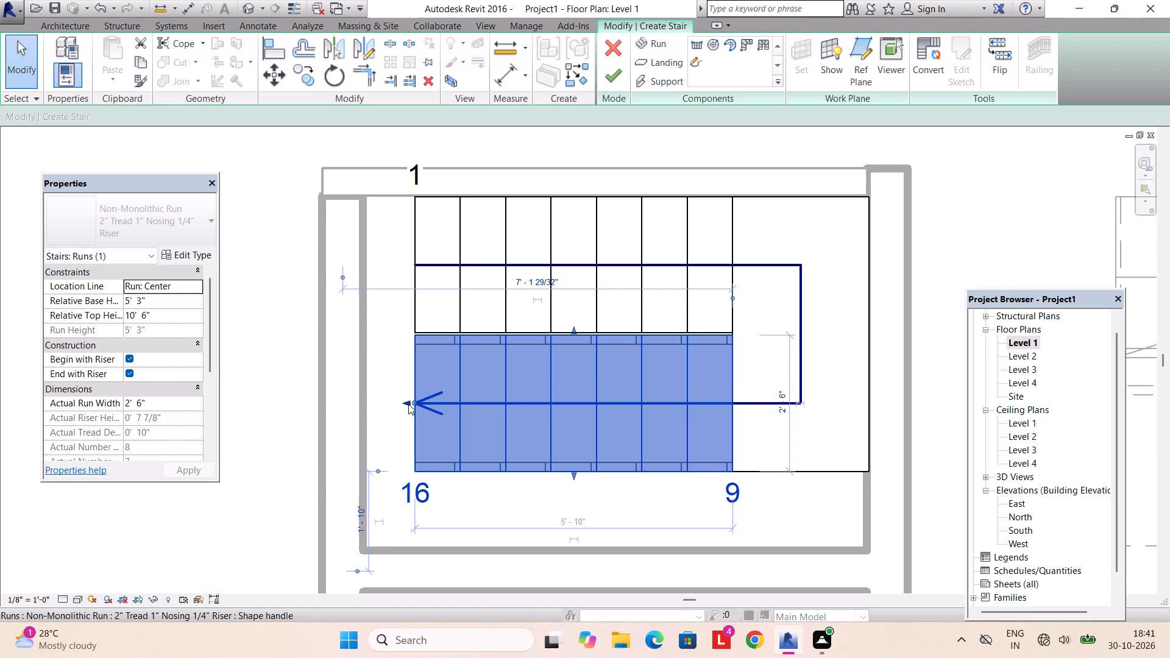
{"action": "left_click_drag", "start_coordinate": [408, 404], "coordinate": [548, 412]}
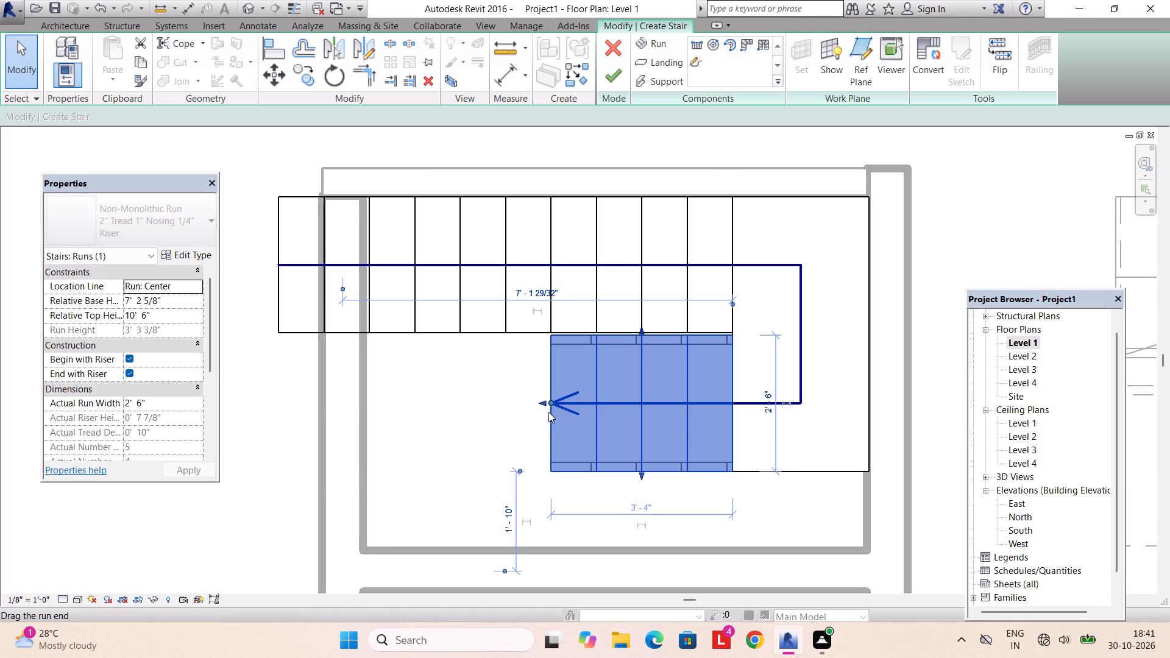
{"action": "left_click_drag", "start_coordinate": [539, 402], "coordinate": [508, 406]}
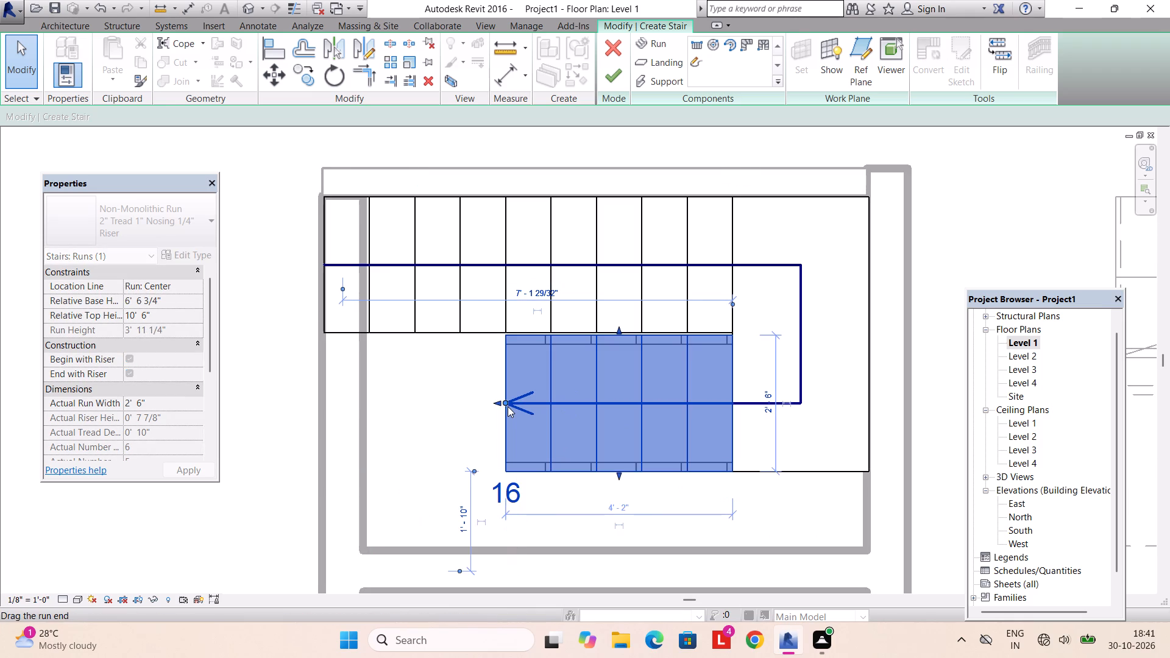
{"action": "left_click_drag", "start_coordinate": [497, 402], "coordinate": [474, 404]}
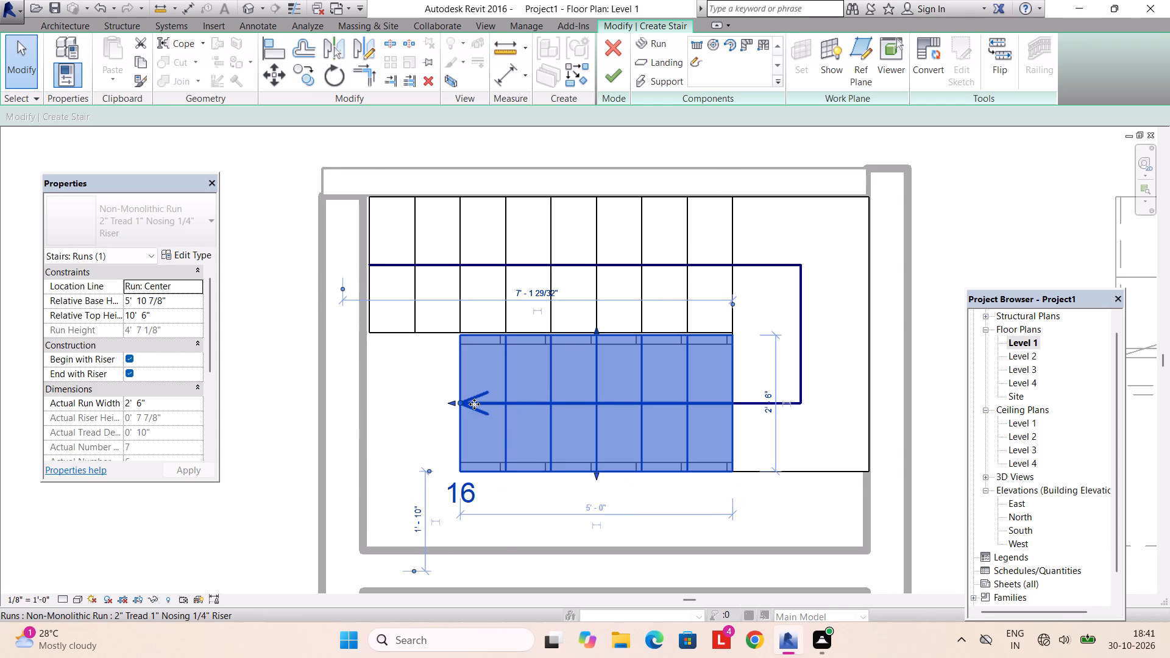
Delete the south run, the landing and the north run of the stair being edited.
{"action": "scroll", "coordinate": [474, 404], "scroll_direction": "down", "scroll_amount": 3}
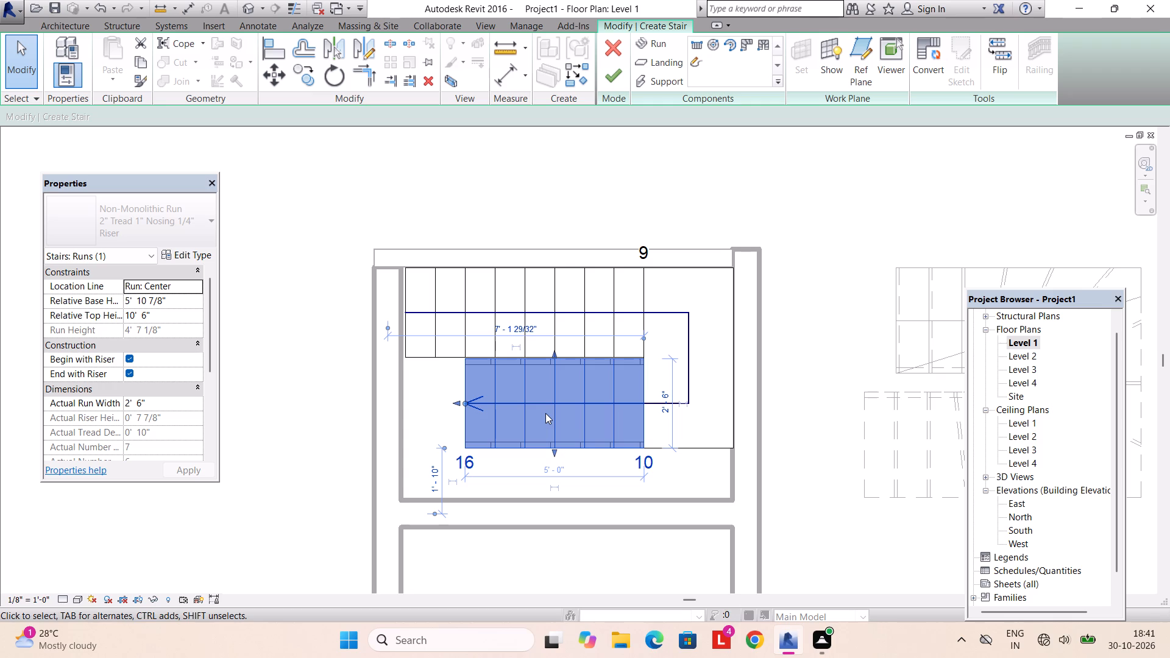
{"action": "key", "text": "Delete"}
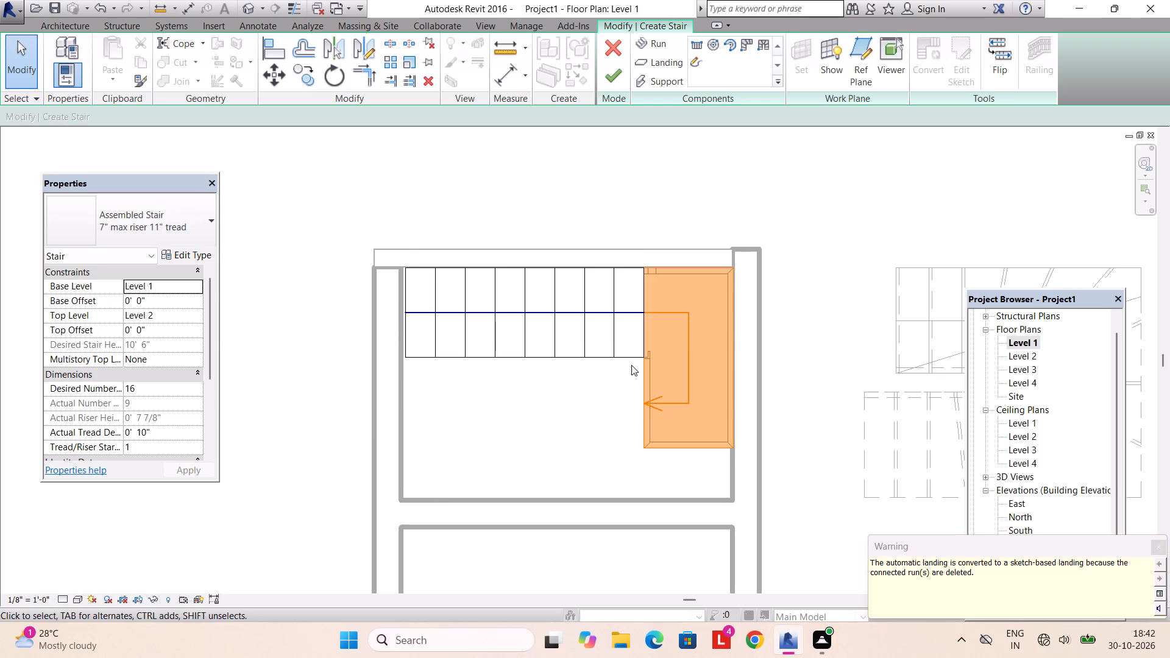
{"action": "left_click", "coordinate": [640, 365]}
{"action": "key", "text": "Delete"}
{"action": "left_click", "coordinate": [625, 352]}
{"action": "key", "text": "Delete"}
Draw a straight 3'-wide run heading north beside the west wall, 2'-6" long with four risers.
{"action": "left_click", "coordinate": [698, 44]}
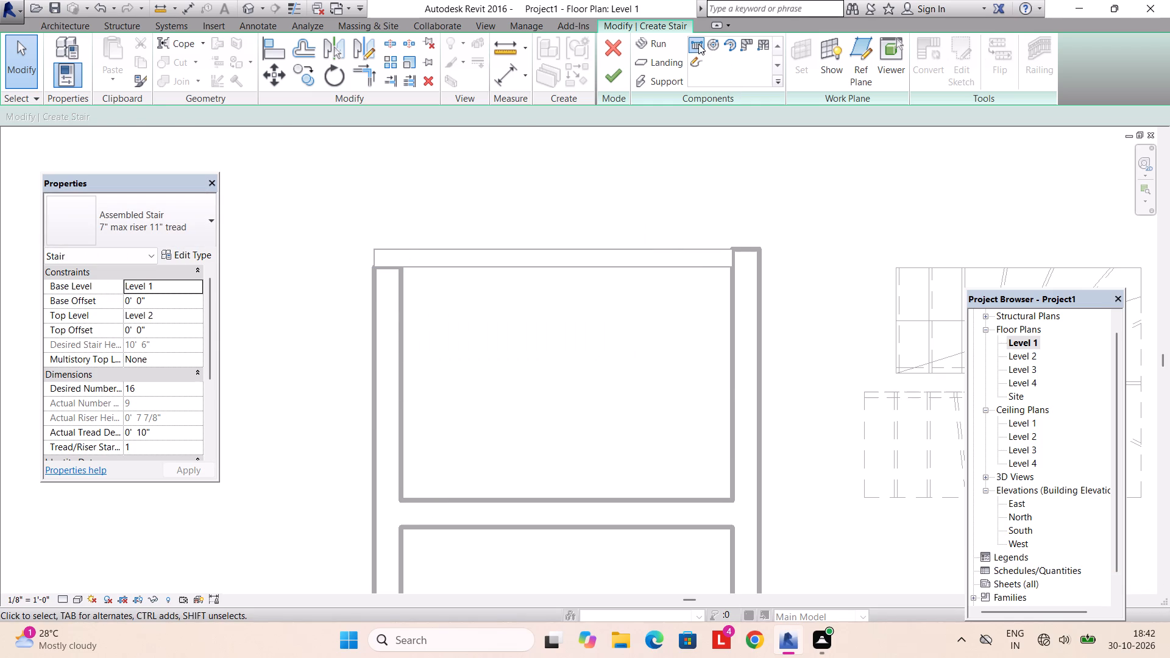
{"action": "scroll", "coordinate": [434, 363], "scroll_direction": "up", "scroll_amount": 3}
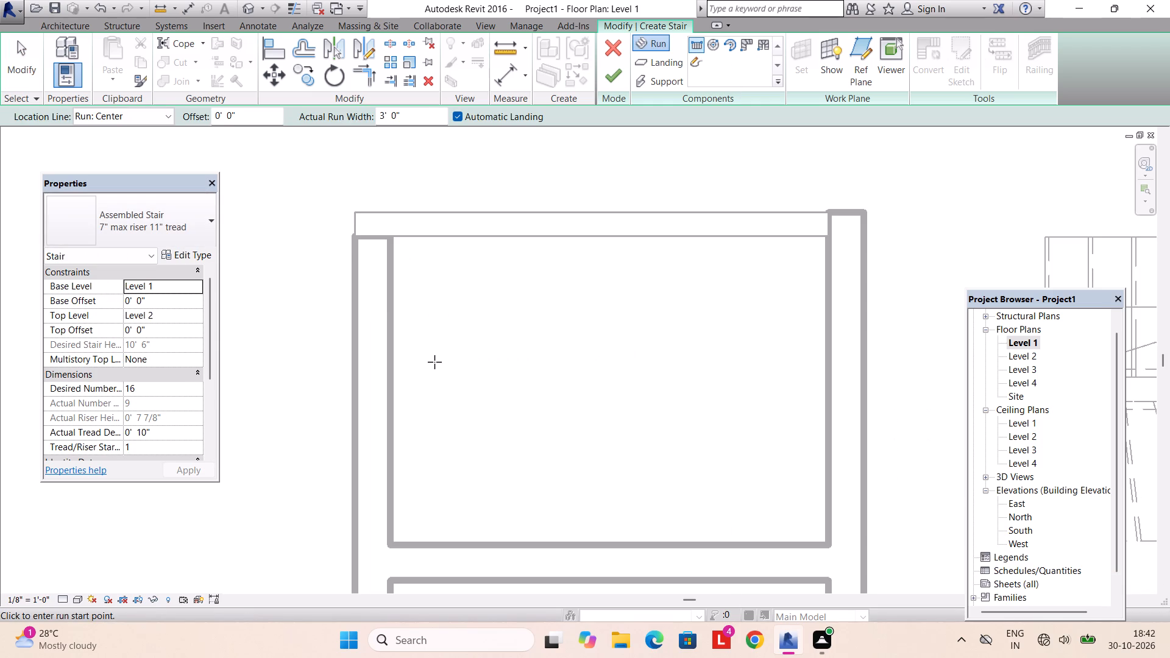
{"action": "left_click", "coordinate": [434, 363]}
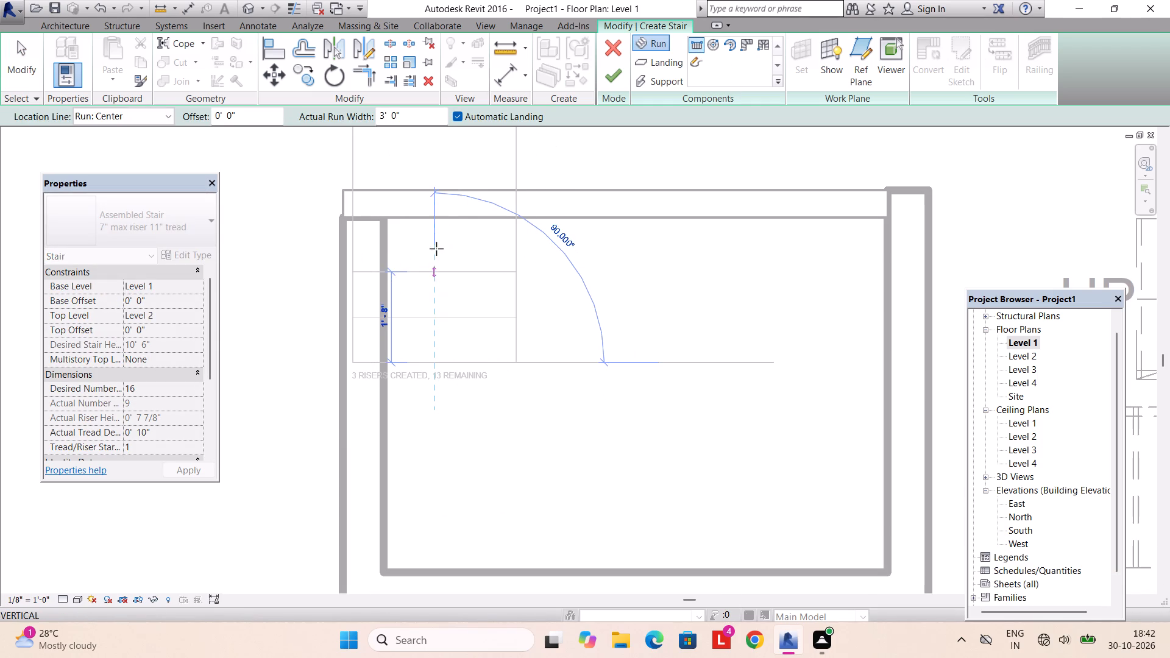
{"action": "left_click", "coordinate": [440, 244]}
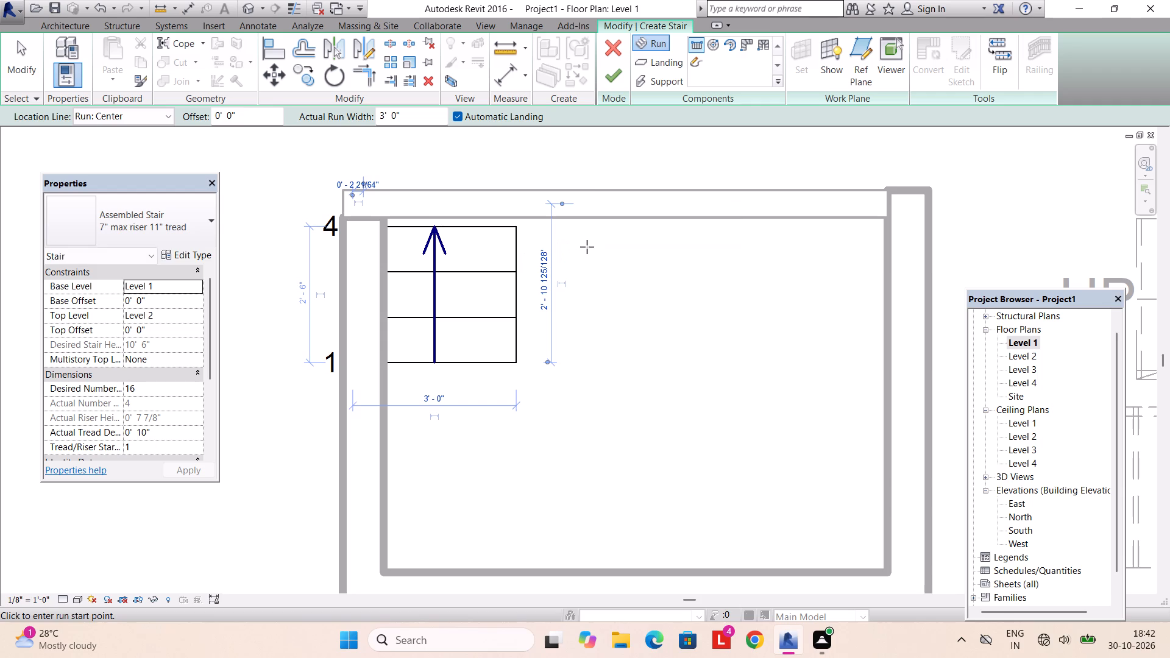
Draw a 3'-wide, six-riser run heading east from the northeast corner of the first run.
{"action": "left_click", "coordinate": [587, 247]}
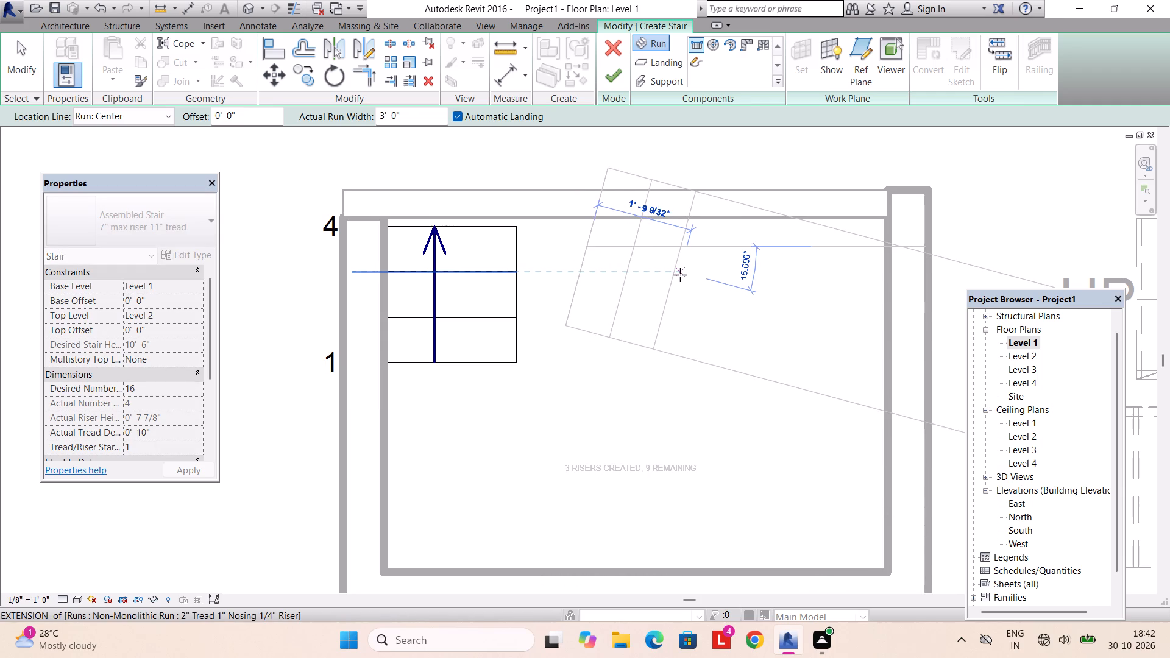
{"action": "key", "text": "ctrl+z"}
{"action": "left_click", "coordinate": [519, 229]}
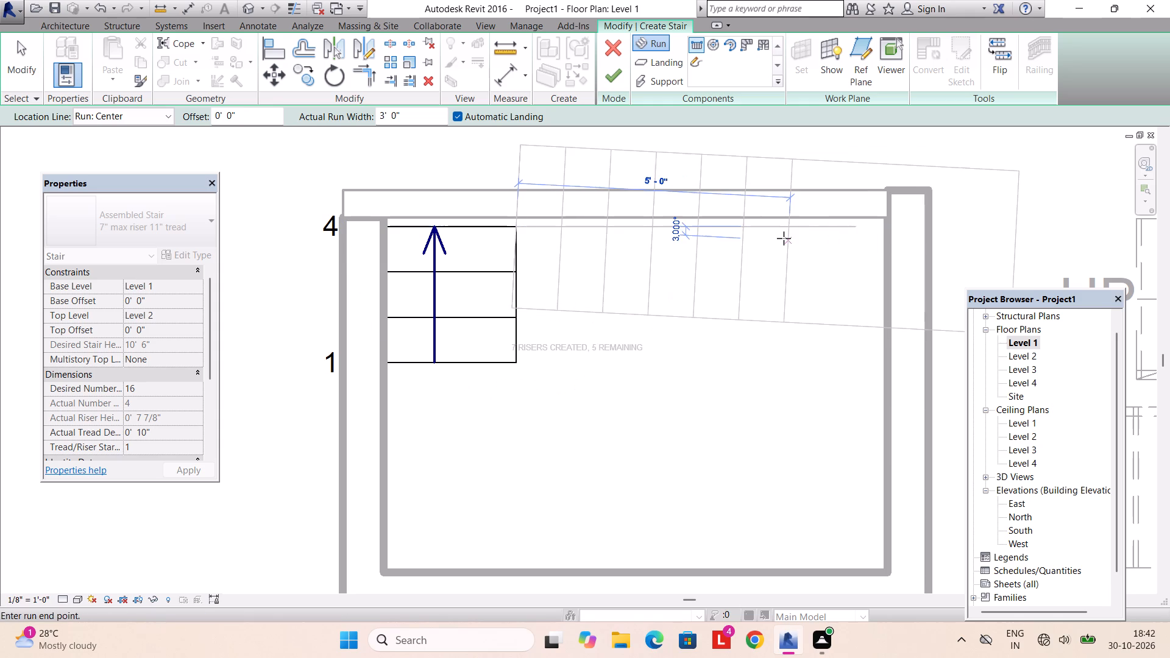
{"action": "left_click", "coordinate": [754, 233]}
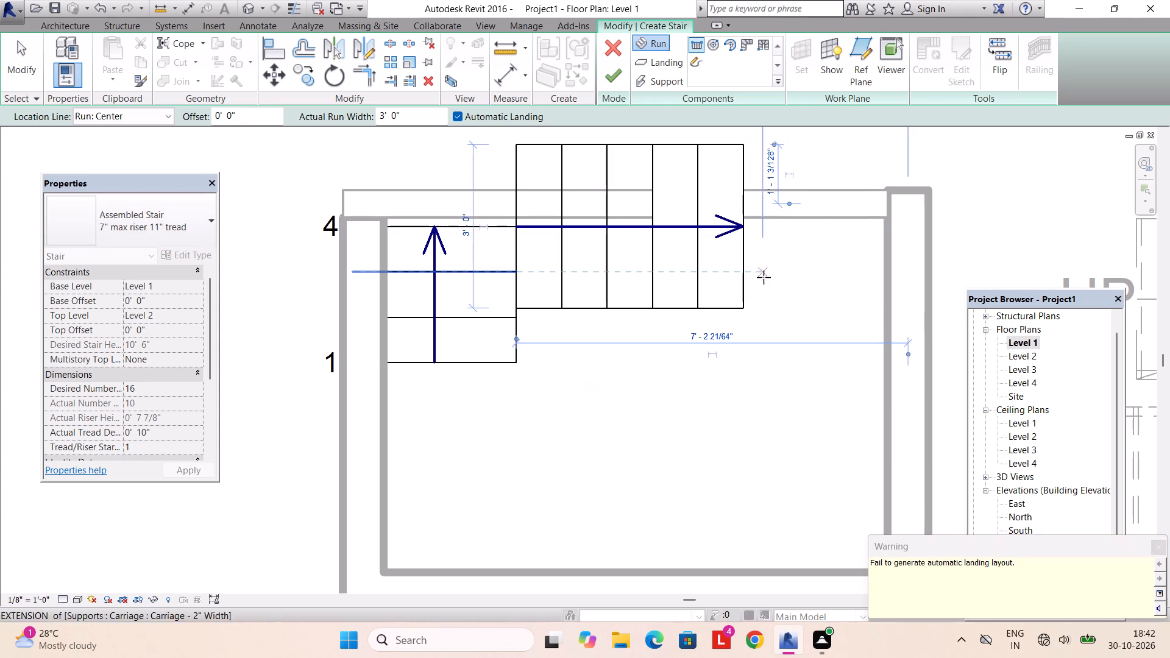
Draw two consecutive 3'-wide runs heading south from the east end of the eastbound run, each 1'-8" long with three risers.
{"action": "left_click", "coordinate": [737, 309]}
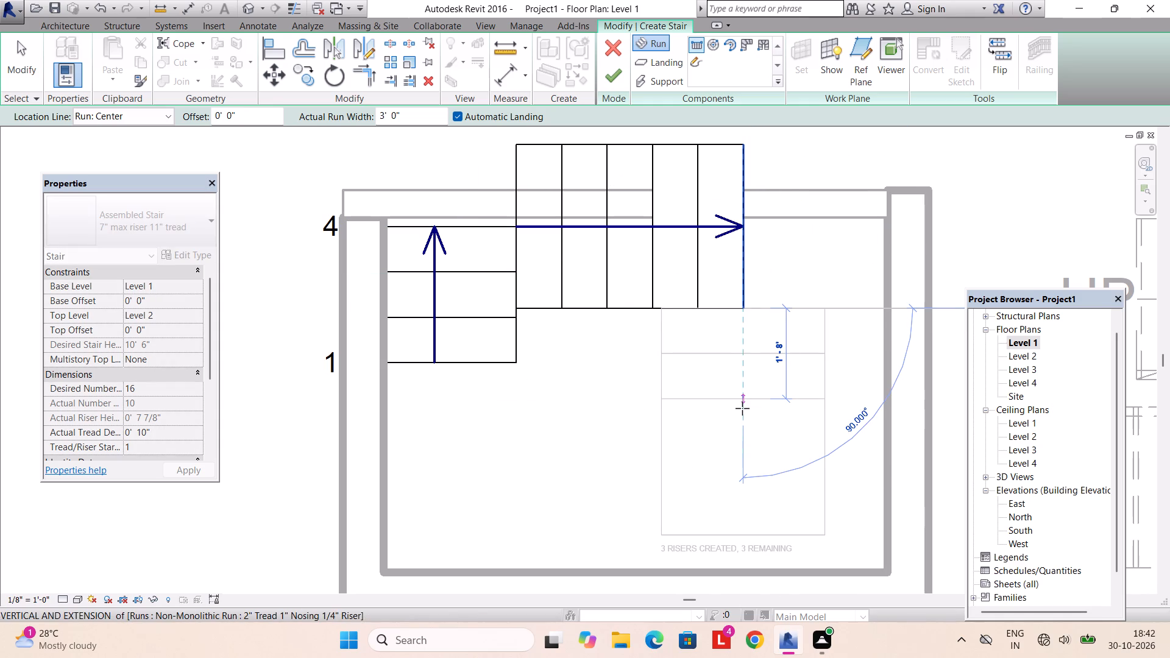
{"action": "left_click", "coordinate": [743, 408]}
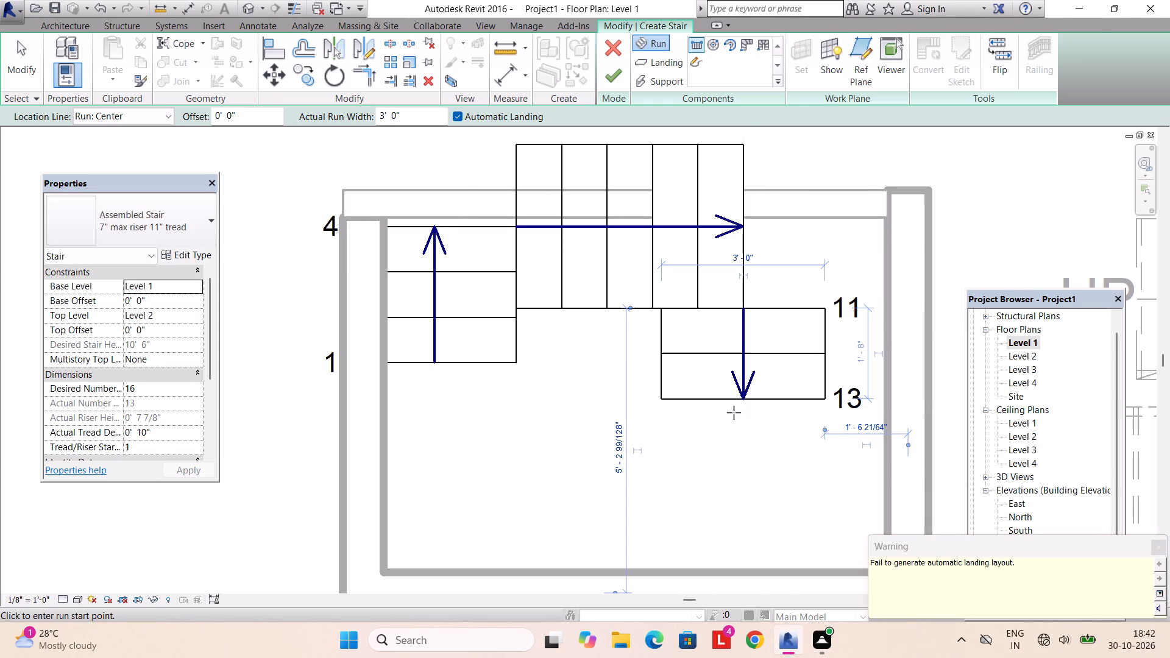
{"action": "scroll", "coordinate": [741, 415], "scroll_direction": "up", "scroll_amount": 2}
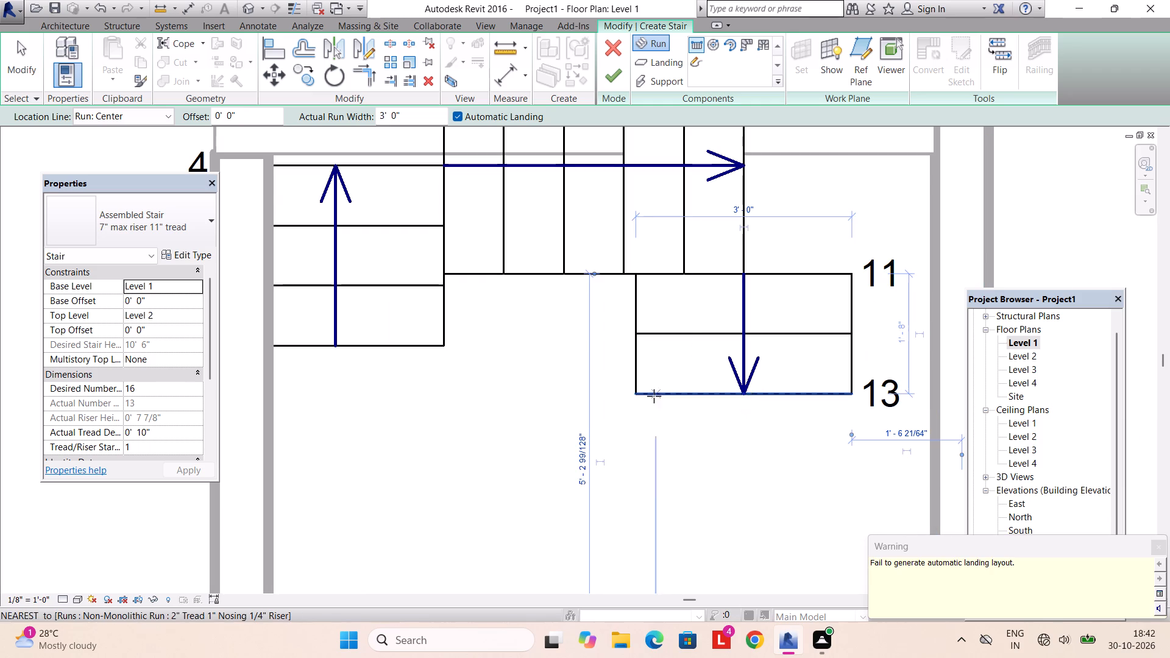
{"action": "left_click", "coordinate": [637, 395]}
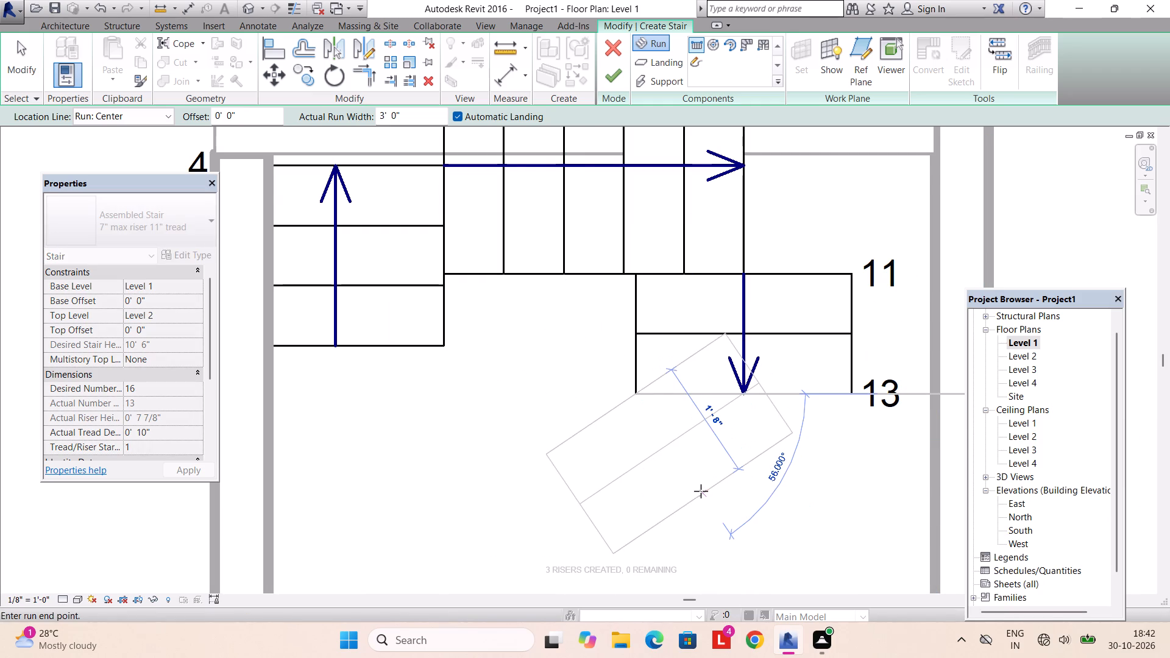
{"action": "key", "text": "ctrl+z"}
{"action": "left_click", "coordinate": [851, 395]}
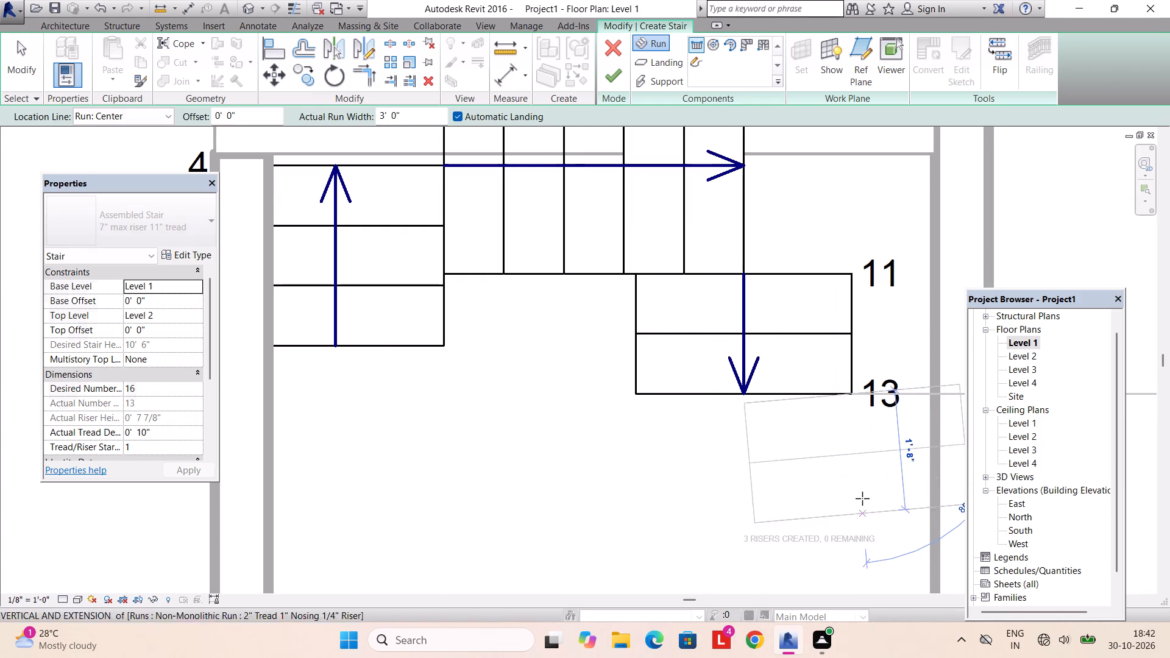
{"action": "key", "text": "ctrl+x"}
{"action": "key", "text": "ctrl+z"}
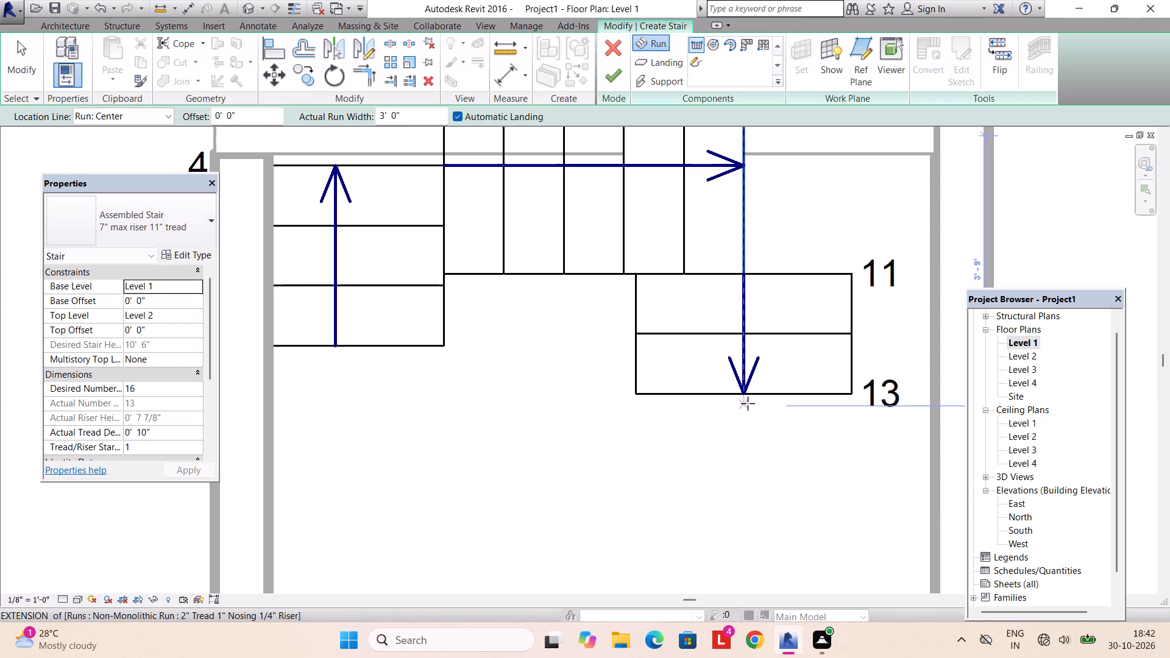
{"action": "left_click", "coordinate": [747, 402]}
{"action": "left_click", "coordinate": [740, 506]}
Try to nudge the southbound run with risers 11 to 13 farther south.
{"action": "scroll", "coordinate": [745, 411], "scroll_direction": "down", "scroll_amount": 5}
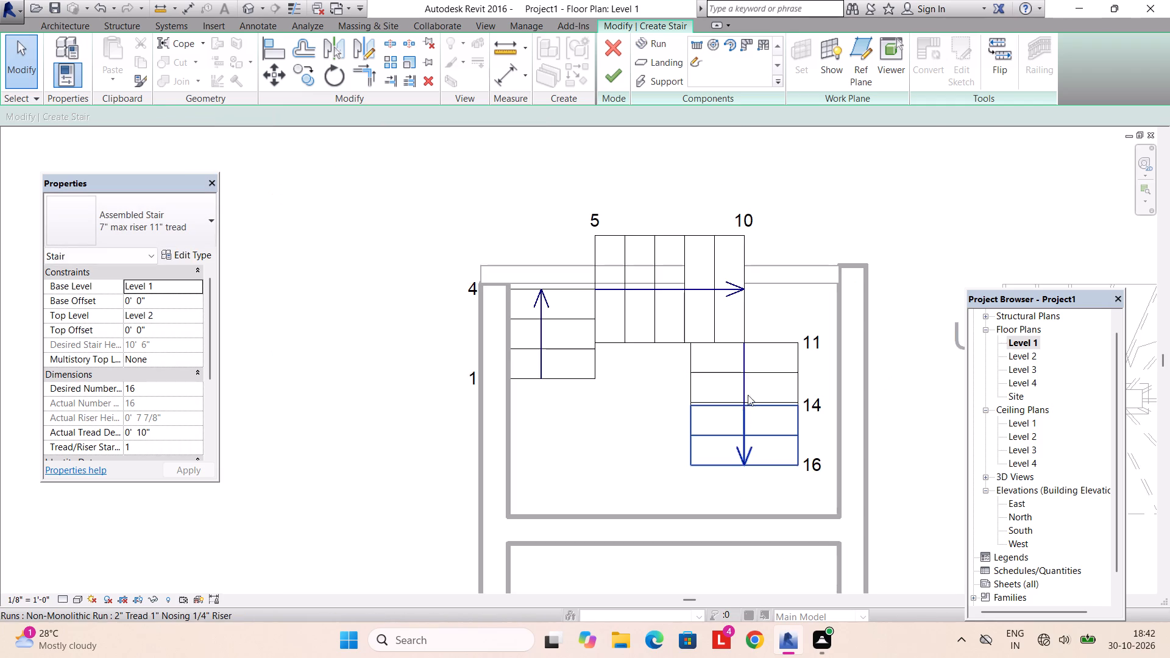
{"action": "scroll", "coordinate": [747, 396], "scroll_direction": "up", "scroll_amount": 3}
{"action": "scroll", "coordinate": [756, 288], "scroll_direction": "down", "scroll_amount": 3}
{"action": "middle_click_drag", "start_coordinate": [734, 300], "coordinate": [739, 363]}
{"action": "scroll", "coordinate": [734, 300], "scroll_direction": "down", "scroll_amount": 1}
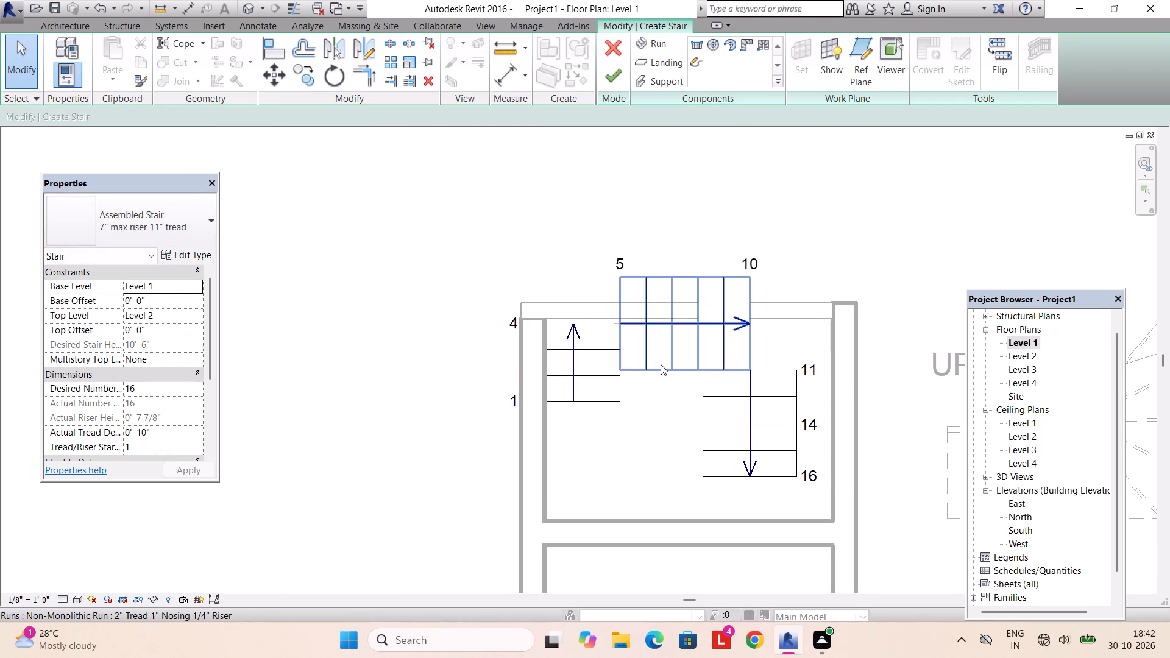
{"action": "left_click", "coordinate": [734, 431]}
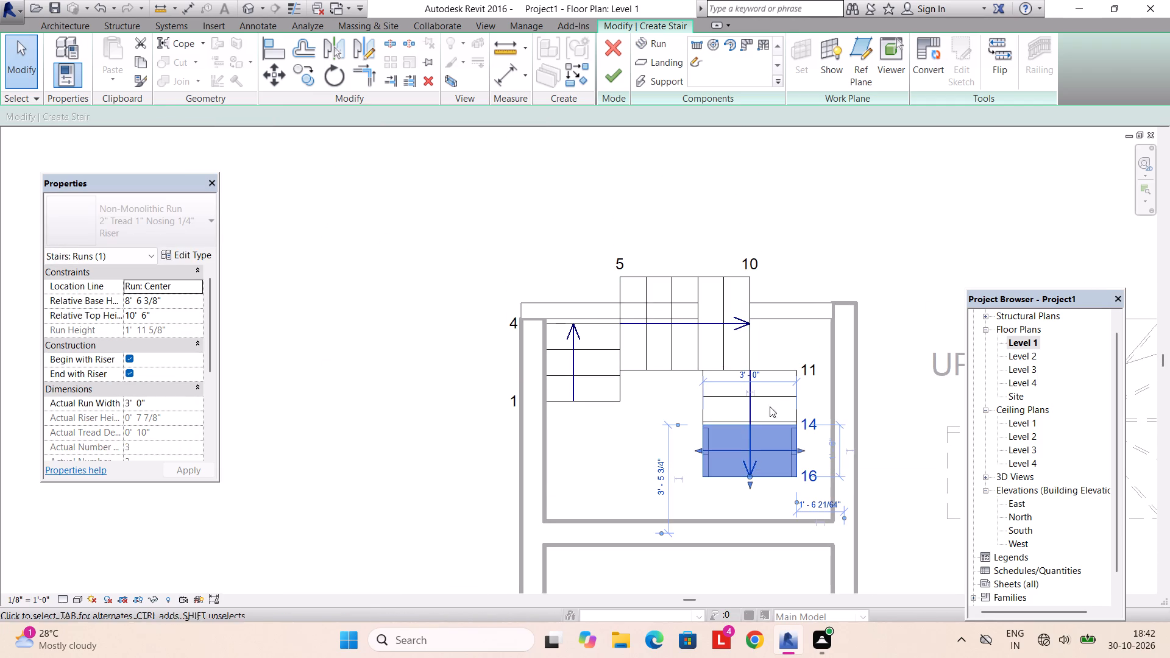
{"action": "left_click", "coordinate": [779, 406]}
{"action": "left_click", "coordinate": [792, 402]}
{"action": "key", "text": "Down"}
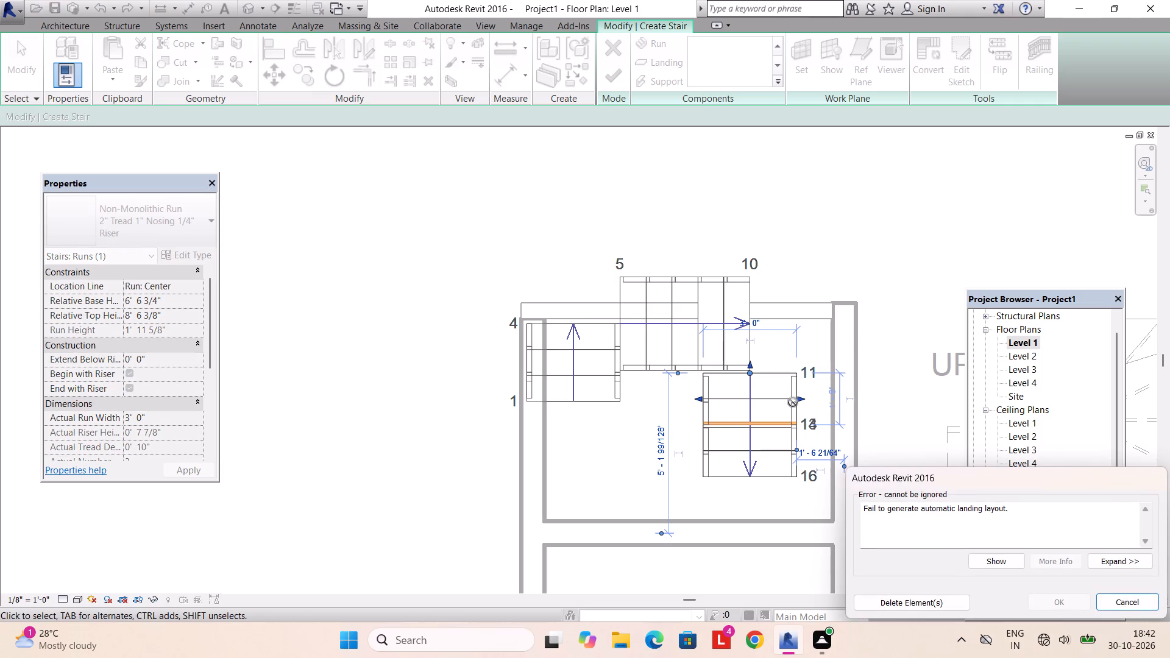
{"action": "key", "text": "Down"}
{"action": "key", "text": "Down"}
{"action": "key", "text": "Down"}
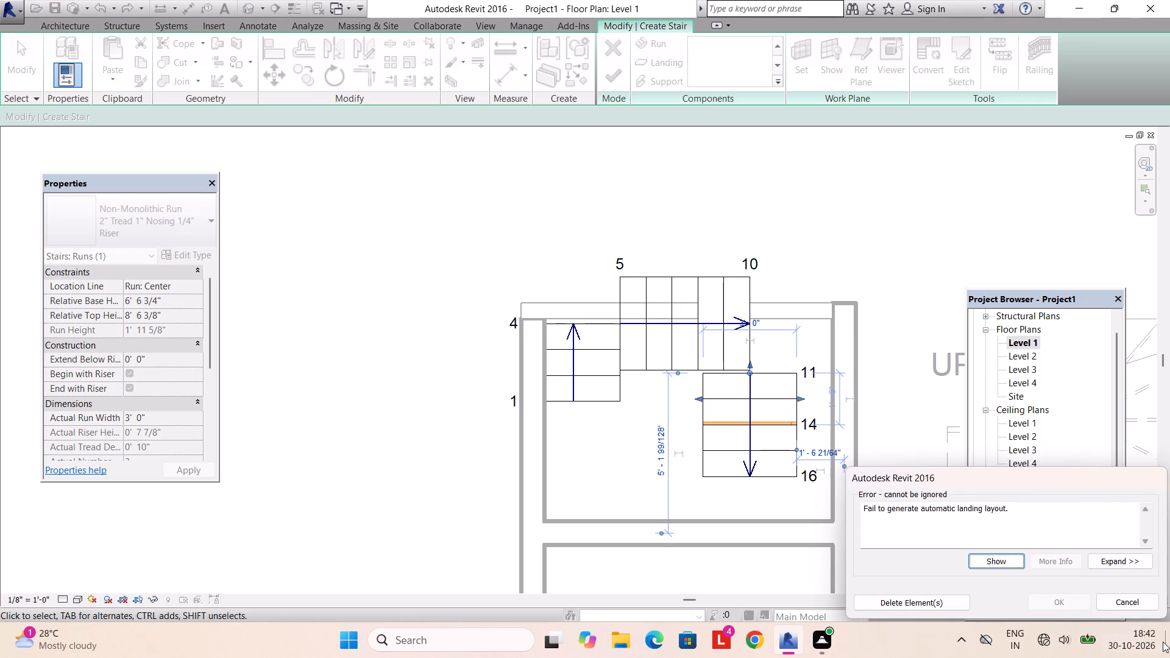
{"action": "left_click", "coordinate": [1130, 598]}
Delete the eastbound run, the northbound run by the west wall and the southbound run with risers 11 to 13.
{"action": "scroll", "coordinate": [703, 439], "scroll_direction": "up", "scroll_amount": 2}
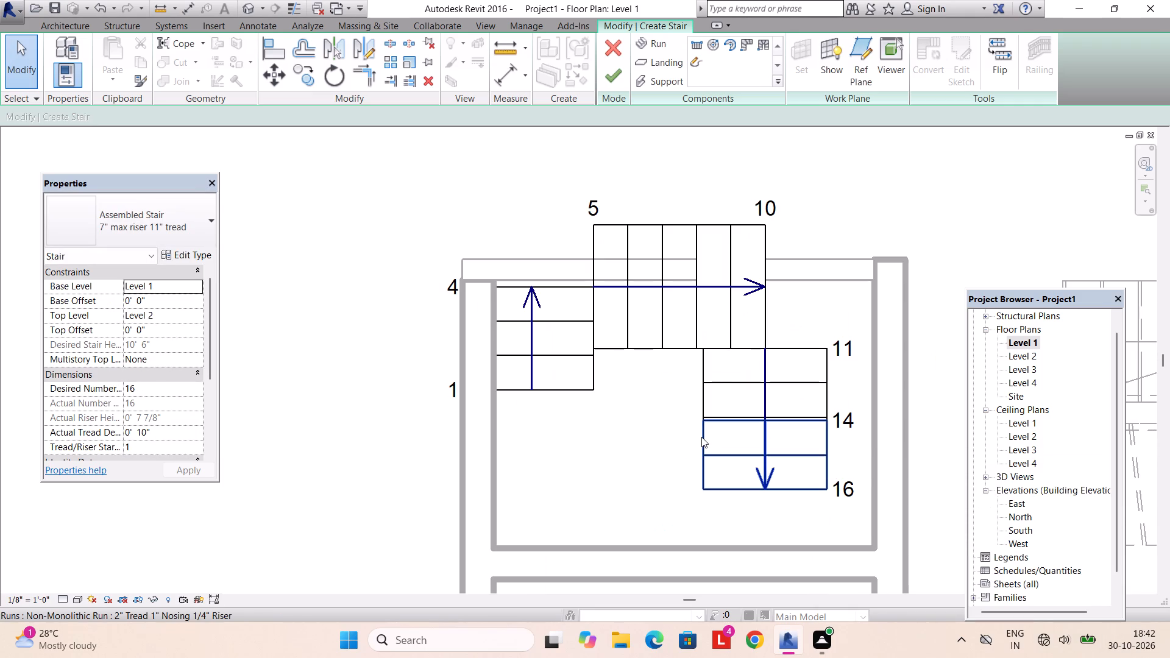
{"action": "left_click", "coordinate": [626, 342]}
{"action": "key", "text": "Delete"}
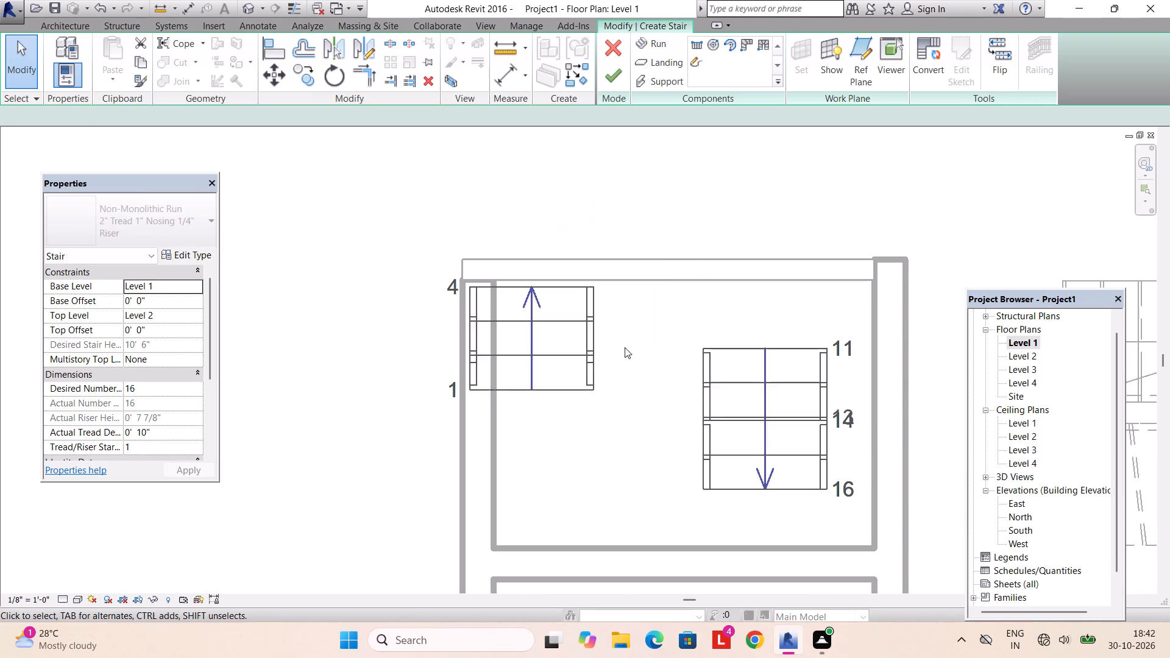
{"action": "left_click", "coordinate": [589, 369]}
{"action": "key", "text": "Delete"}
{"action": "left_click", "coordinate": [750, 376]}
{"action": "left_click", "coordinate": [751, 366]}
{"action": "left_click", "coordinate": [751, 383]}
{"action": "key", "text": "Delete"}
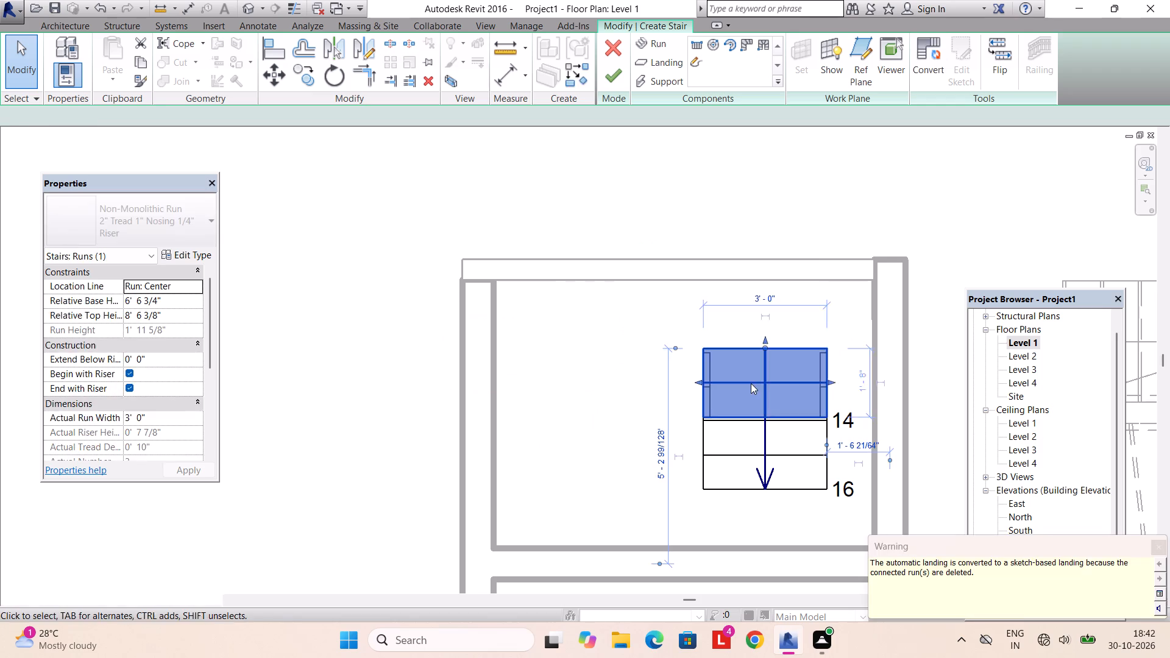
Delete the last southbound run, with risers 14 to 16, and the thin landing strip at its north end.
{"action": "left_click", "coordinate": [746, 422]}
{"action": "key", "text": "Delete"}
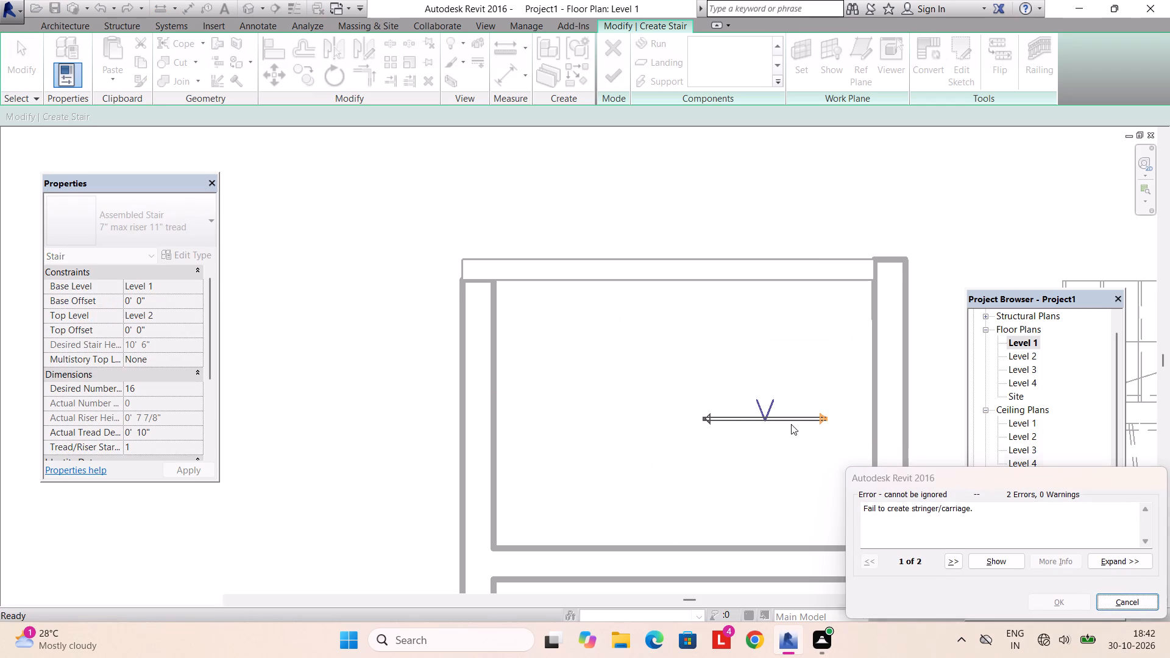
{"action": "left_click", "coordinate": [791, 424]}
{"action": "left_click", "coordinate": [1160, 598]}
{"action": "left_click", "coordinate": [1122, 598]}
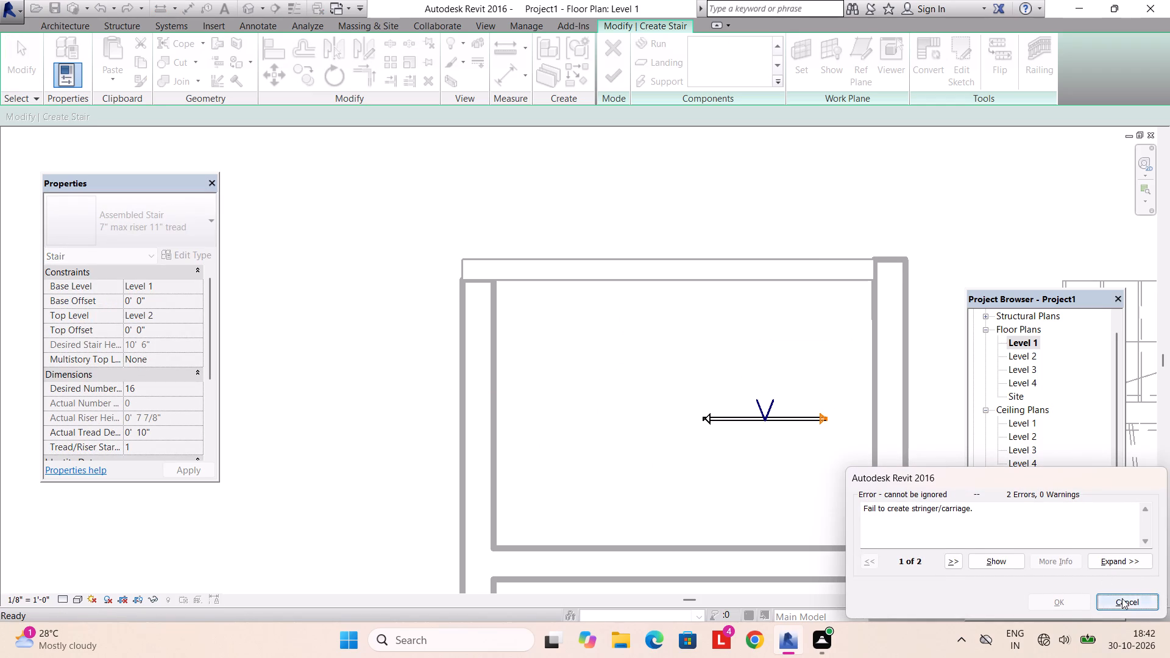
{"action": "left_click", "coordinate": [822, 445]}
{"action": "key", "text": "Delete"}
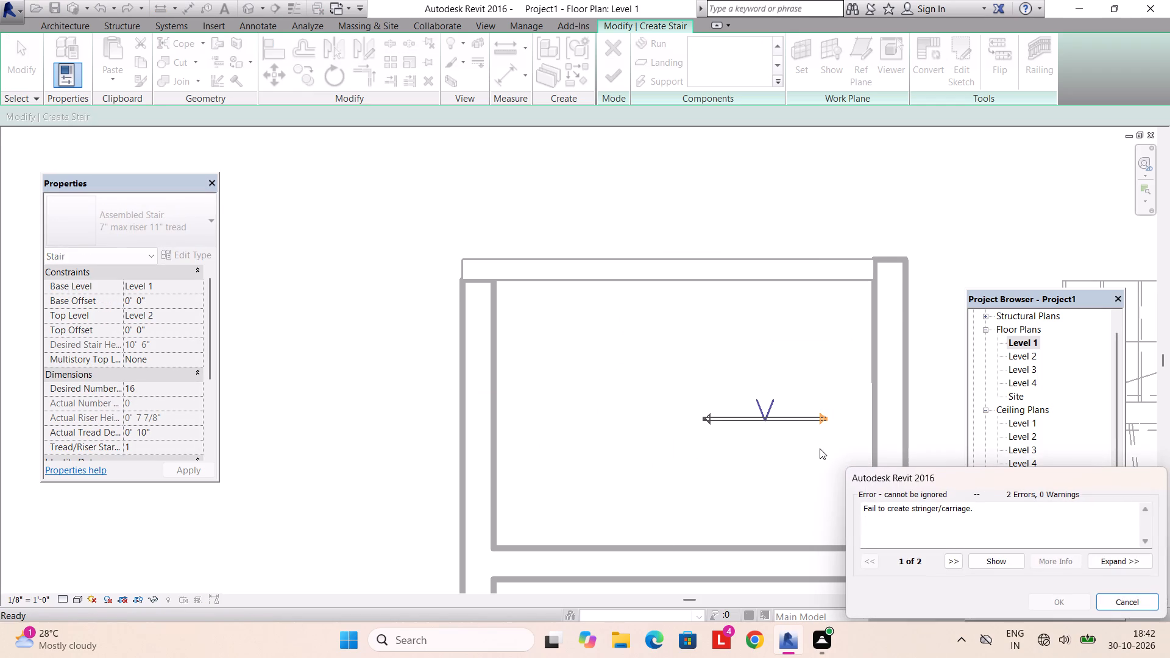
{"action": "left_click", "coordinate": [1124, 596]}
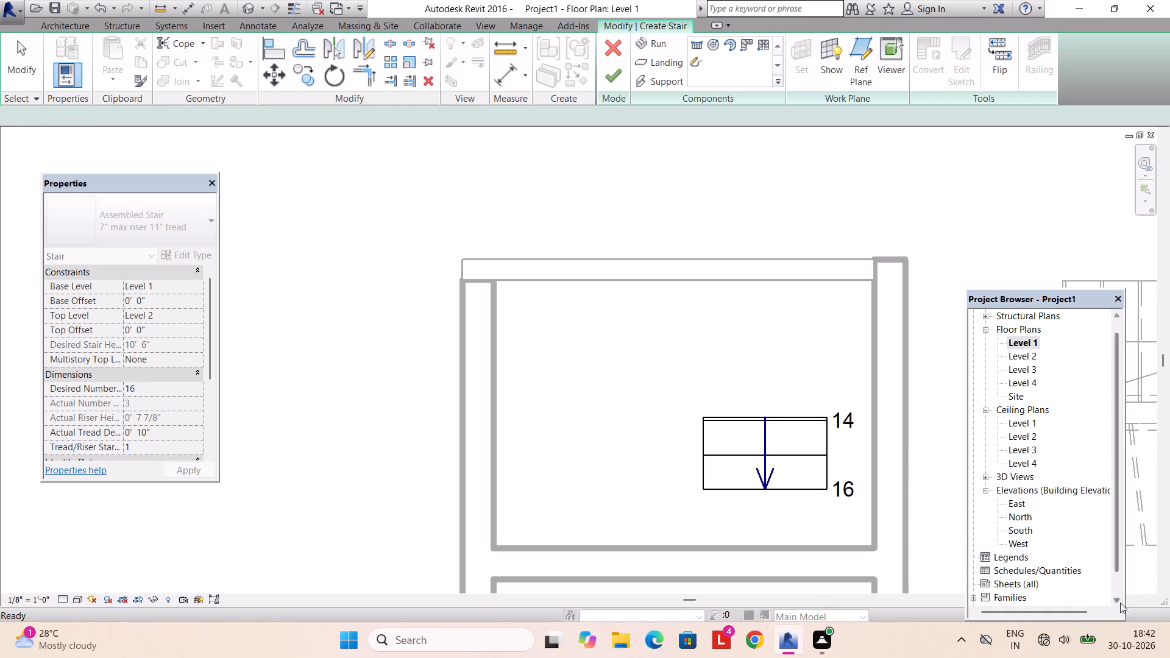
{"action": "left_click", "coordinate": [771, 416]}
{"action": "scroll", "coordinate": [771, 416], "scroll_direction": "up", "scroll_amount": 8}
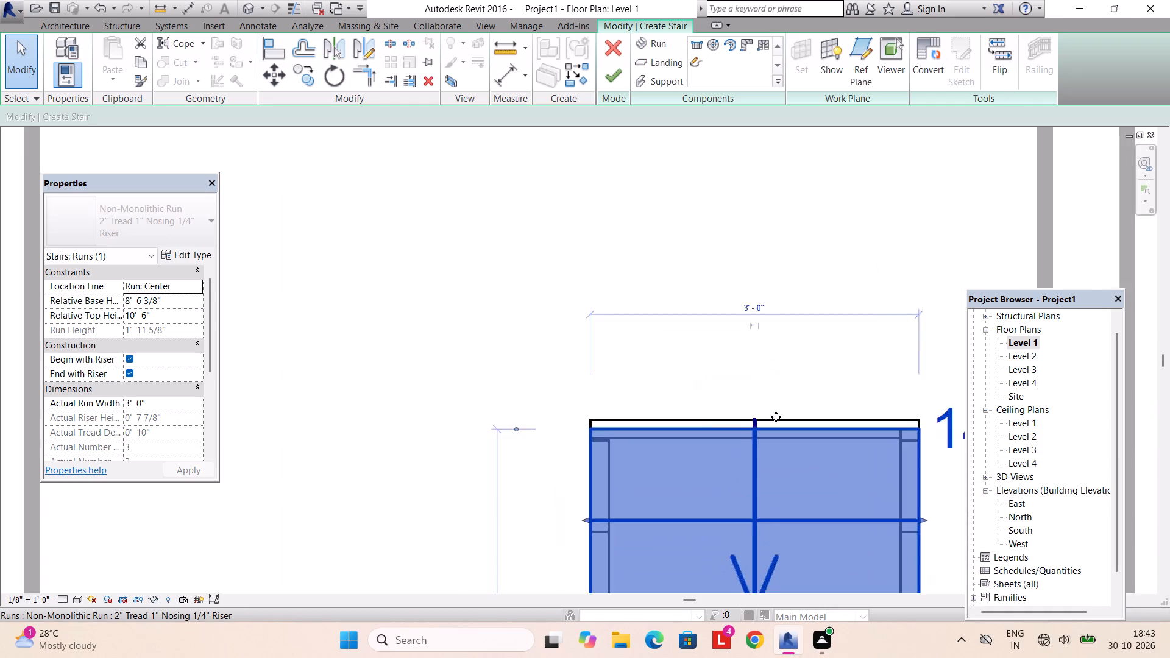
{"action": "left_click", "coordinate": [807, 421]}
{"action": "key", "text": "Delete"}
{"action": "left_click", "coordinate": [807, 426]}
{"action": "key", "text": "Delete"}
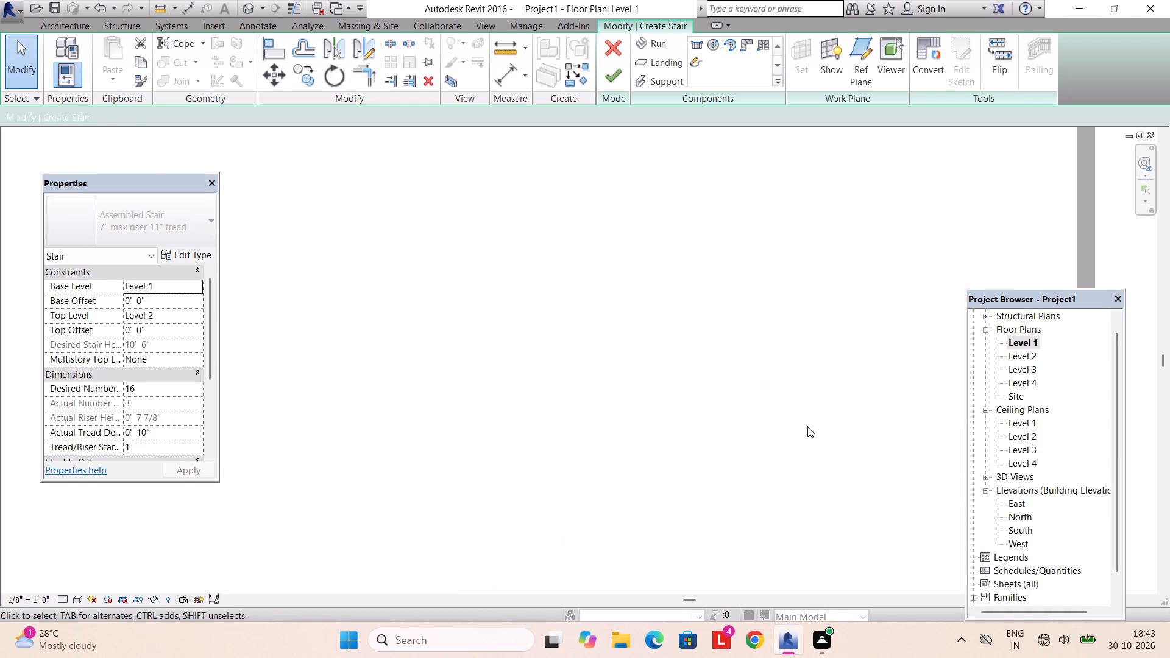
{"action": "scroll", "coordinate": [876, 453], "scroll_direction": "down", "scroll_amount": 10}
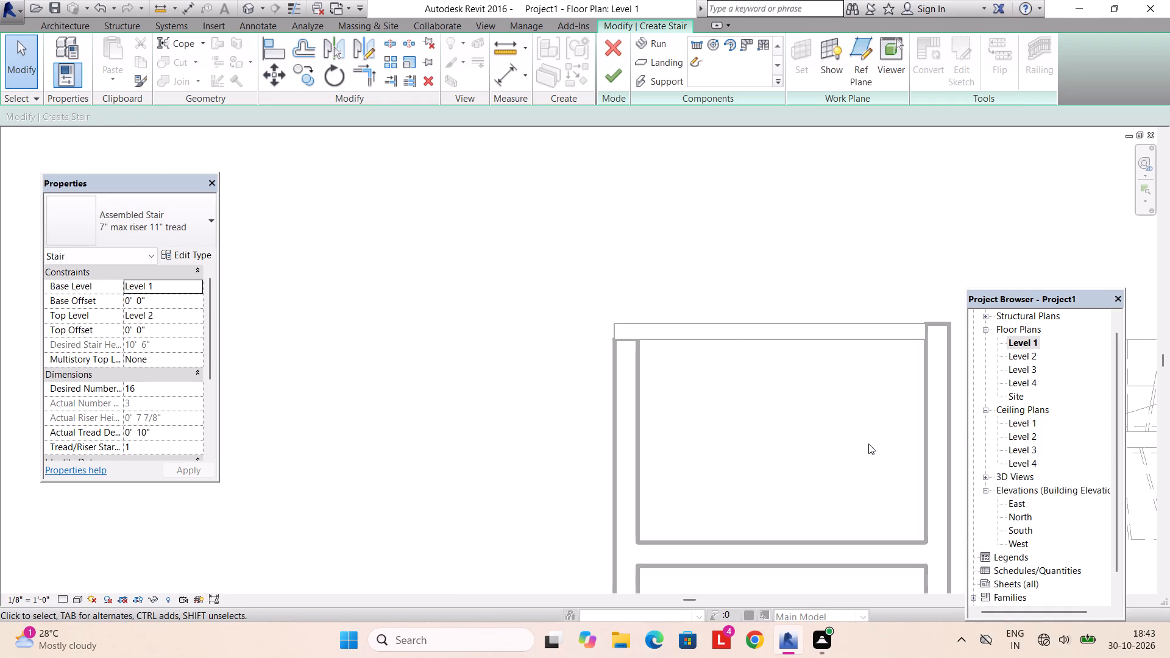
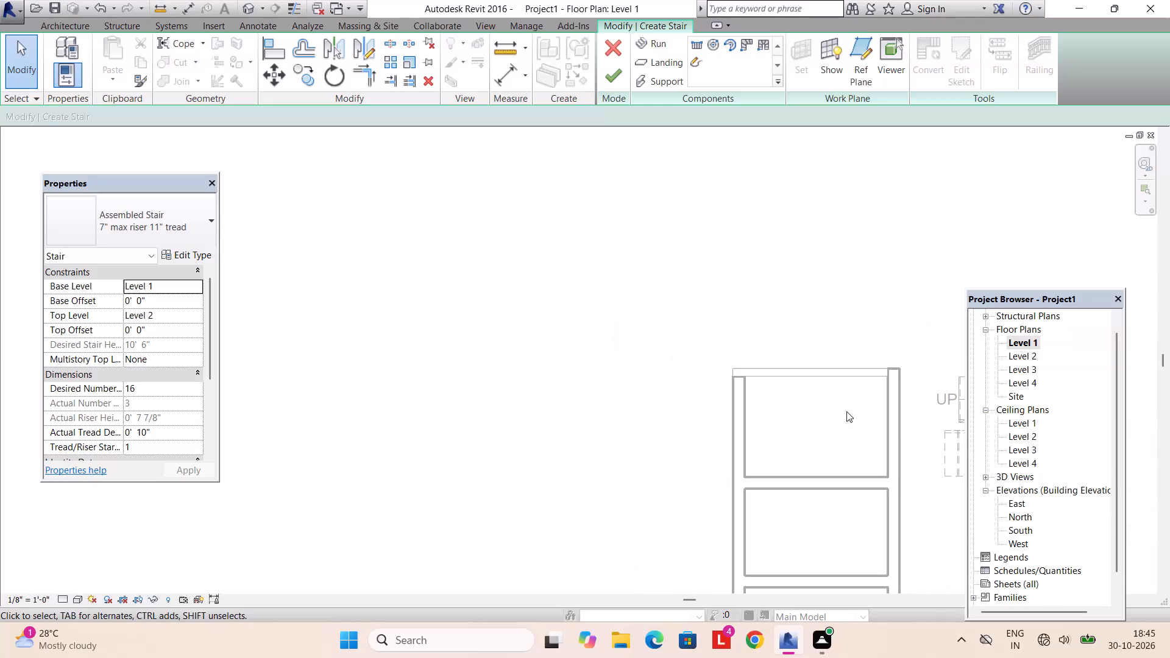
Abandon the open stair edit and discard the changes made in it.
{"action": "scroll", "coordinate": [813, 391], "scroll_direction": "down", "scroll_amount": 1}
{"action": "middle_click_drag", "start_coordinate": [813, 391], "coordinate": [656, 334]}
{"action": "scroll", "coordinate": [656, 334], "scroll_direction": "up", "scroll_amount": 3}
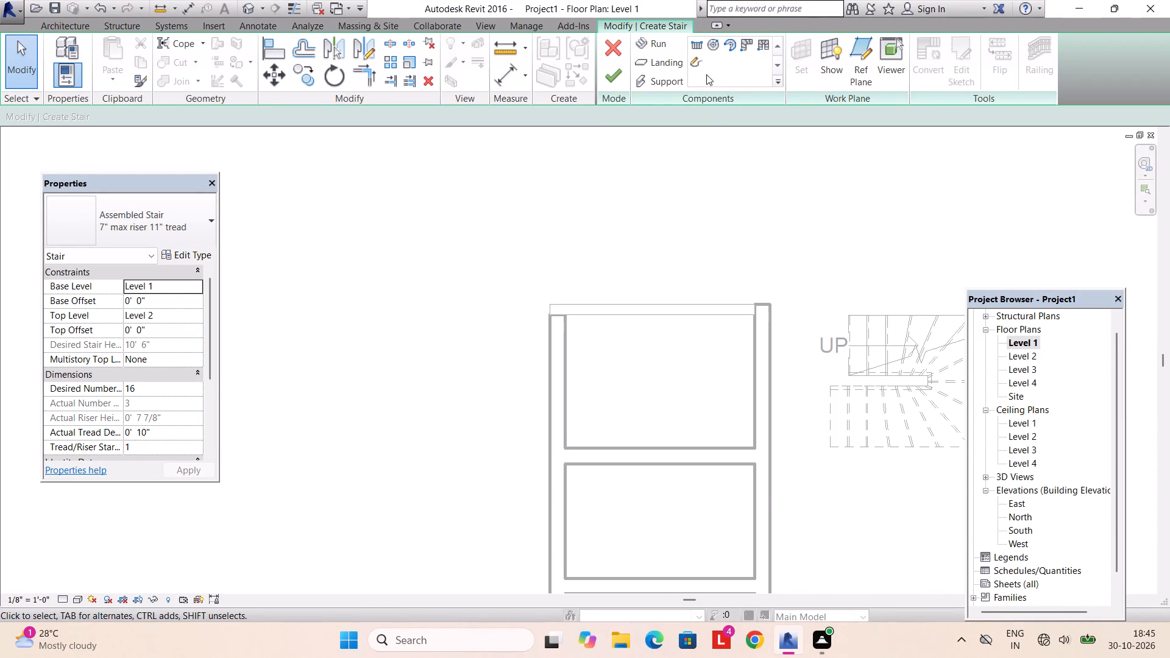
{"action": "left_click", "coordinate": [698, 48]}
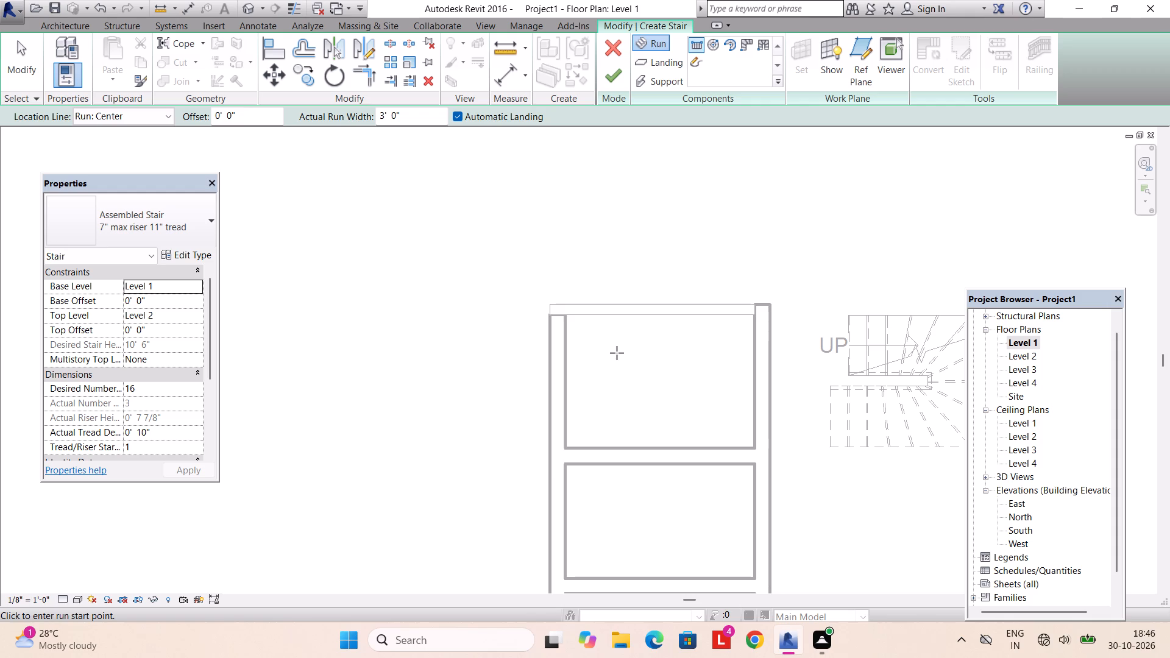
{"action": "scroll", "coordinate": [622, 351], "scroll_direction": "down", "scroll_amount": 2}
{"action": "middle_click_drag", "start_coordinate": [622, 350], "coordinate": [553, 338]}
{"action": "scroll", "coordinate": [553, 338], "scroll_direction": "up", "scroll_amount": 1}
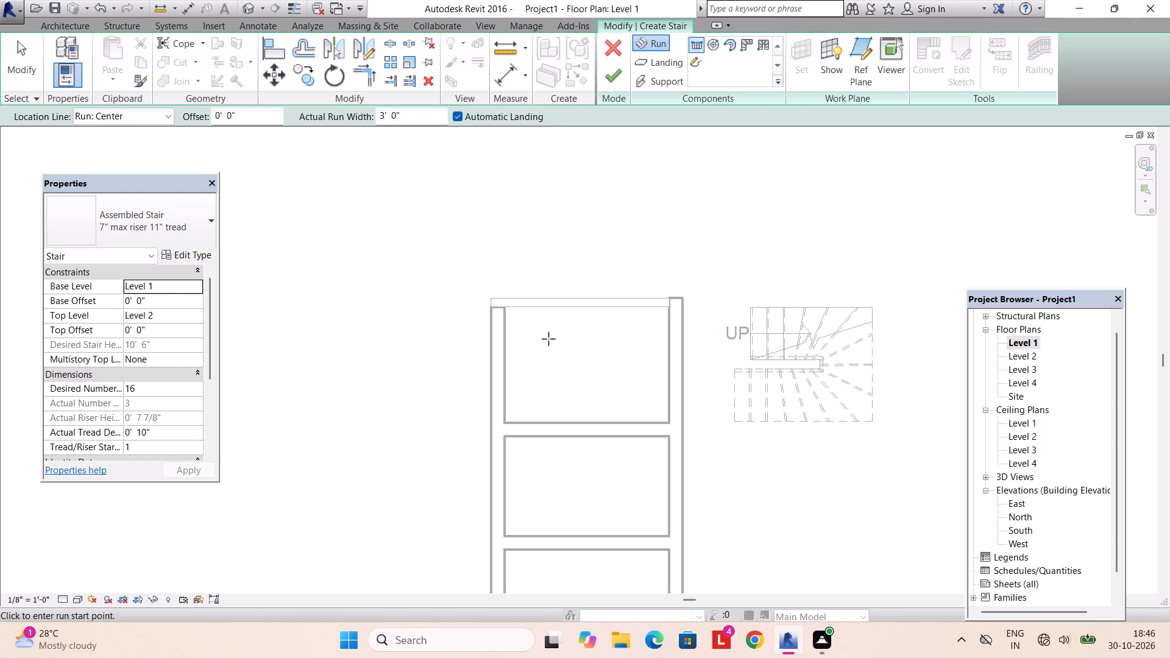
{"action": "left_click", "coordinate": [625, 54]}
{"action": "left_click", "coordinate": [609, 336]}
Delete the stair inside the north room together with its inner and outer railings.
{"action": "scroll", "coordinate": [757, 387], "scroll_direction": "down", "scroll_amount": 3}
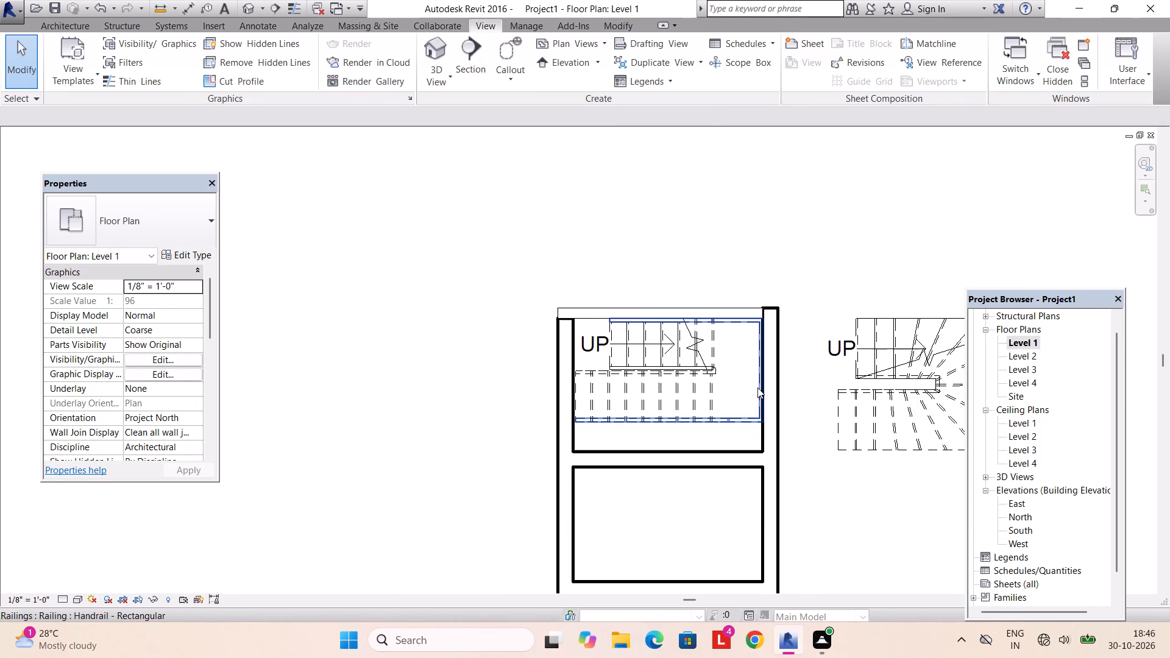
{"action": "scroll", "coordinate": [757, 387], "scroll_direction": "down", "scroll_amount": 5}
{"action": "middle_click_drag", "start_coordinate": [757, 387], "coordinate": [673, 388]}
{"action": "left_click", "coordinate": [651, 378]}
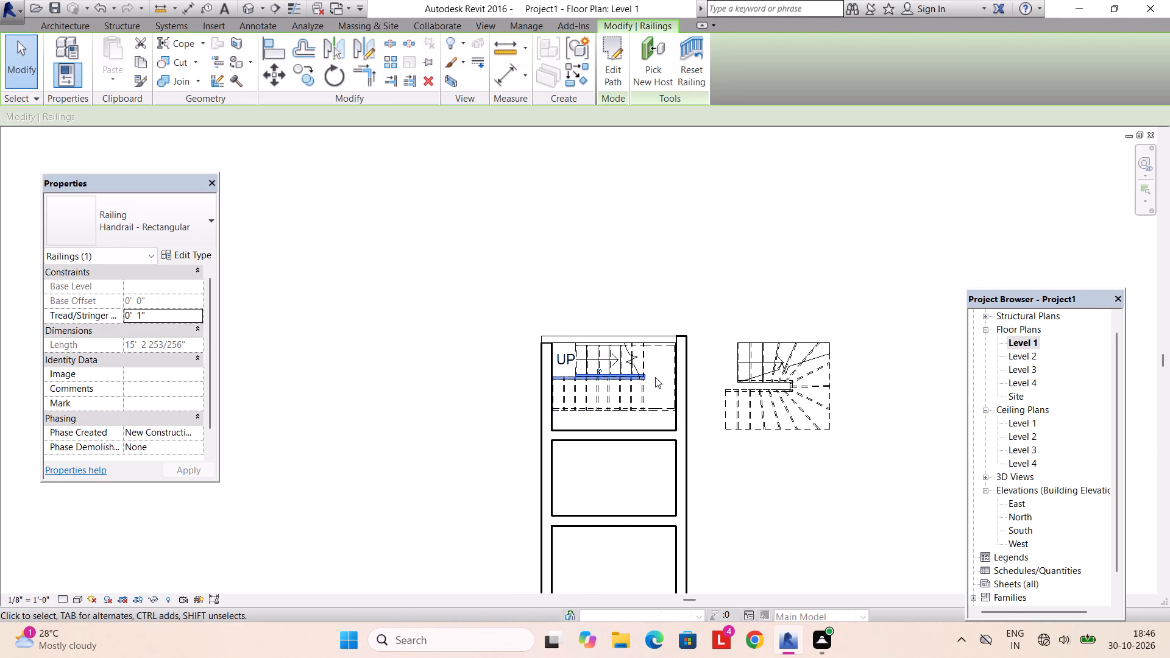
{"action": "key", "text": "Delete"}
{"action": "left_click", "coordinate": [653, 350]}
{"action": "key", "text": "Delete"}
{"action": "left_click", "coordinate": [651, 359]}
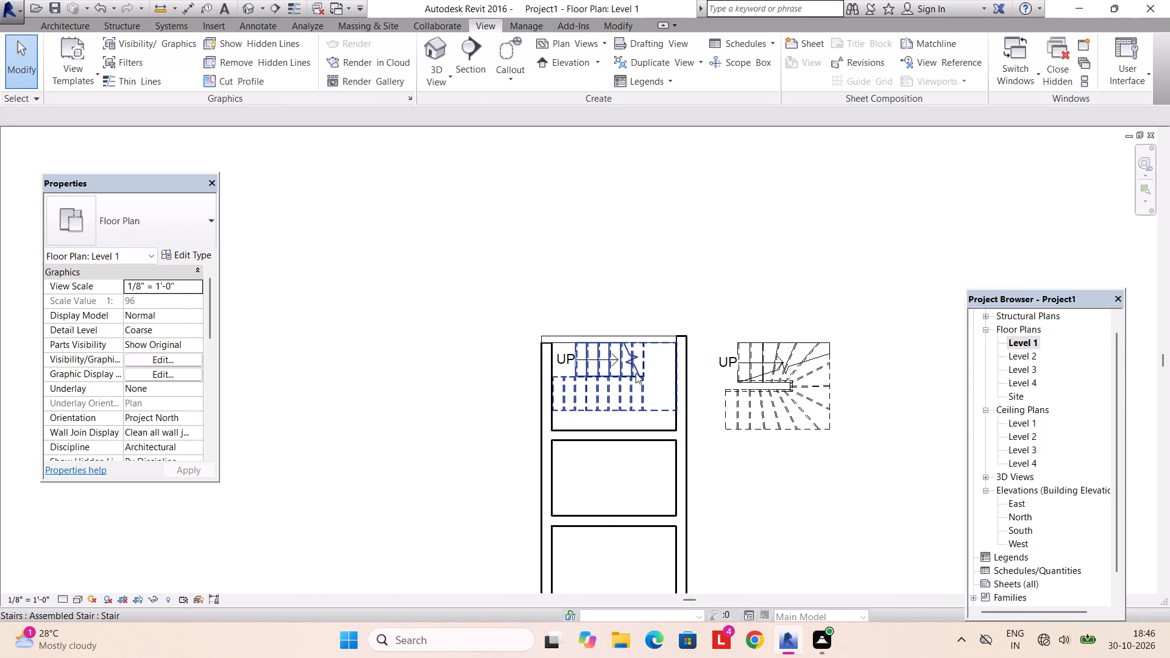
{"action": "left_click", "coordinate": [636, 373]}
{"action": "key", "text": "Delete"}
Move the winder stair from outside the building into the north room, toward the room's inner southeast corner.
{"action": "left_click", "coordinate": [773, 384]}
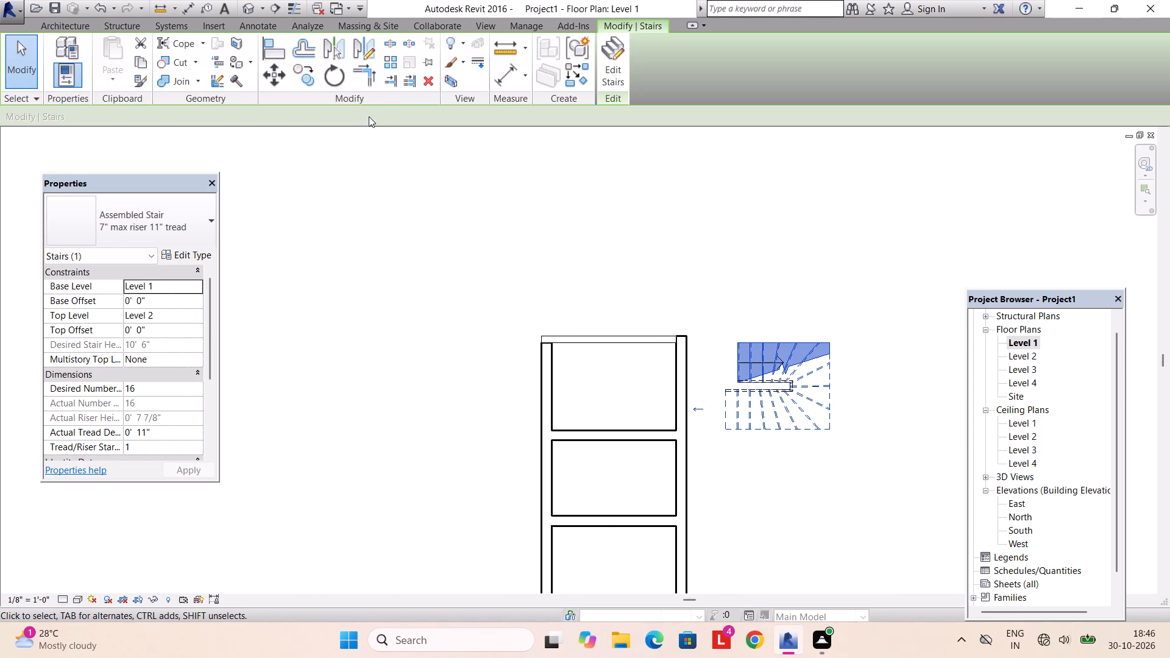
{"action": "left_click", "coordinate": [278, 82]}
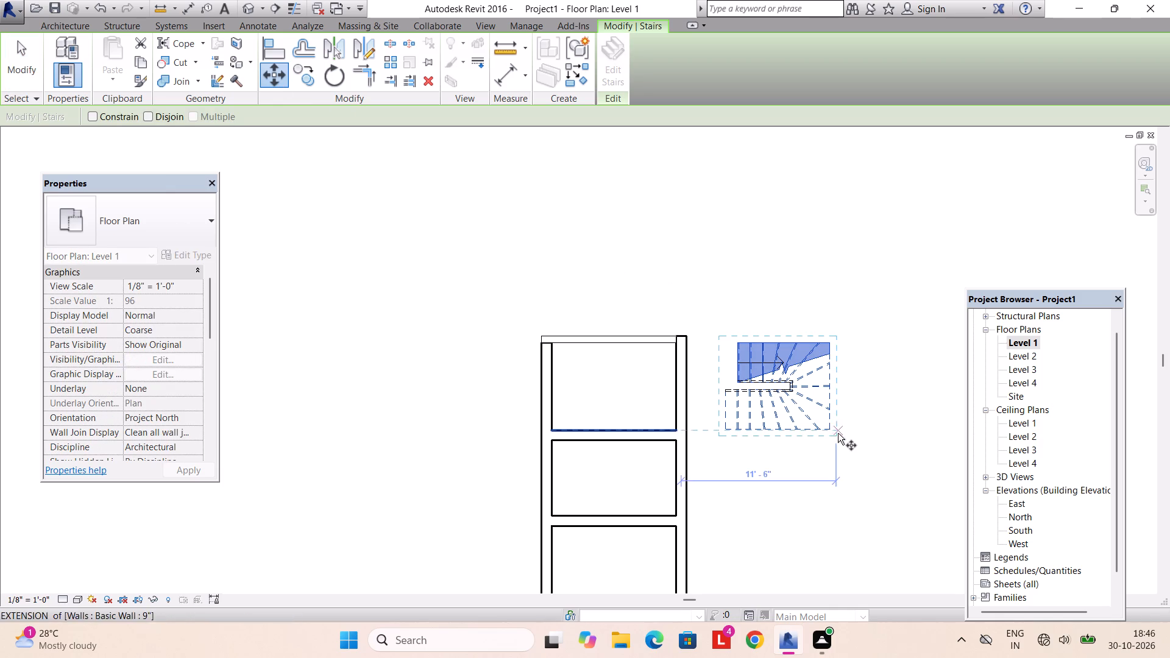
{"action": "left_click", "coordinate": [838, 433]}
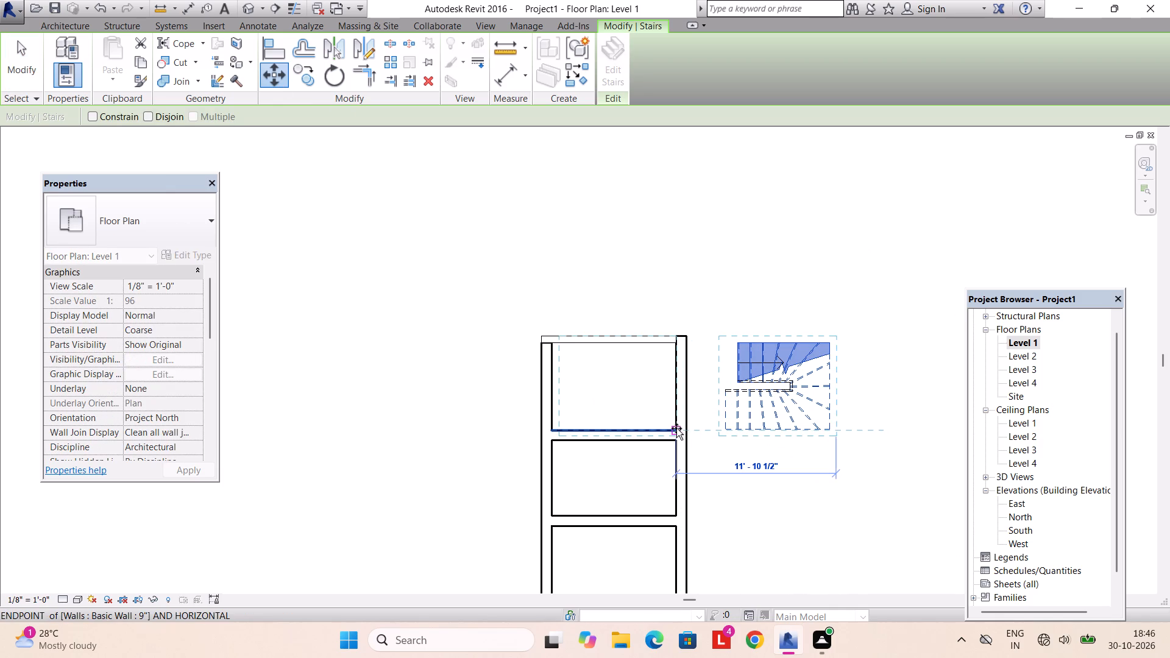
{"action": "left_click", "coordinate": [676, 428]}
{"action": "scroll", "coordinate": [676, 428], "scroll_direction": "up", "scroll_amount": 3}
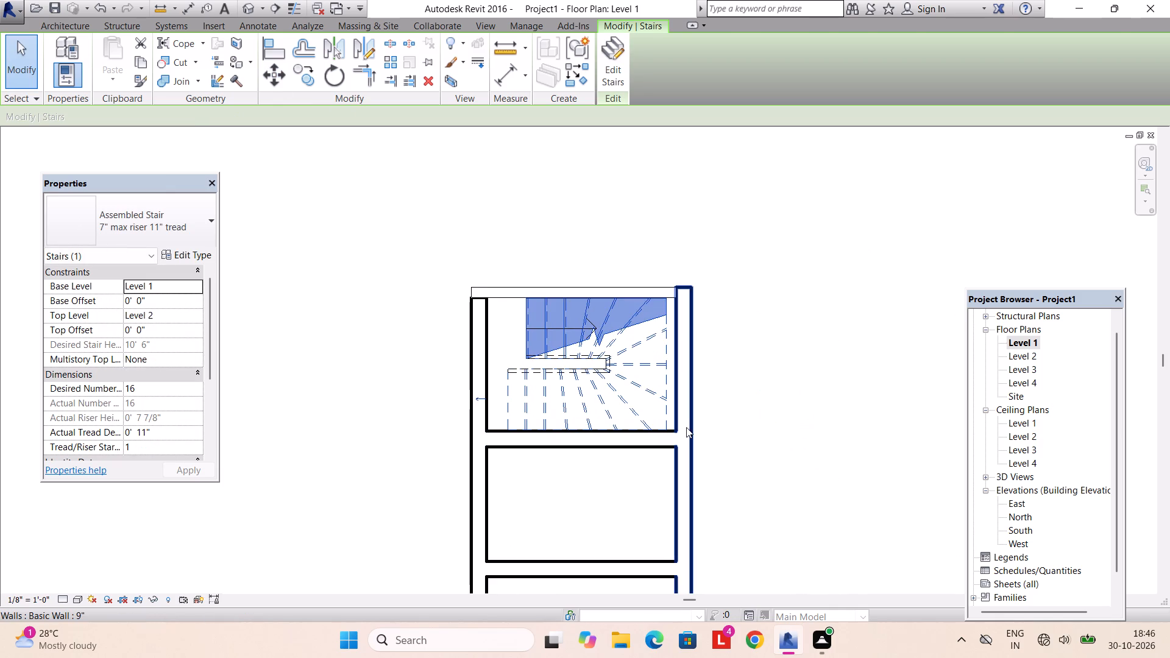
{"action": "key", "text": "Escape"}
Nudge the winder stair east until it meets the inner face of the north room's east wall.
{"action": "scroll", "coordinate": [667, 384], "scroll_direction": "up", "scroll_amount": 2}
{"action": "left_click", "coordinate": [670, 336]}
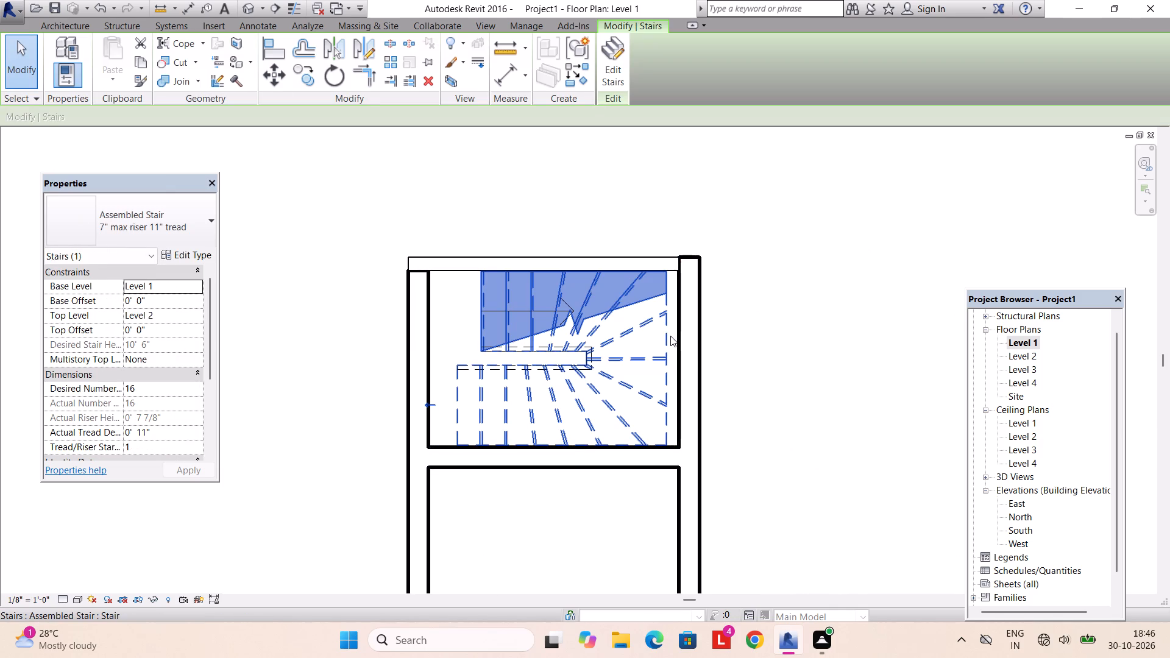
{"action": "key", "text": "Right"}
{"action": "scroll", "coordinate": [670, 338], "scroll_direction": "up", "scroll_amount": 4}
{"action": "key", "text": "Right"}
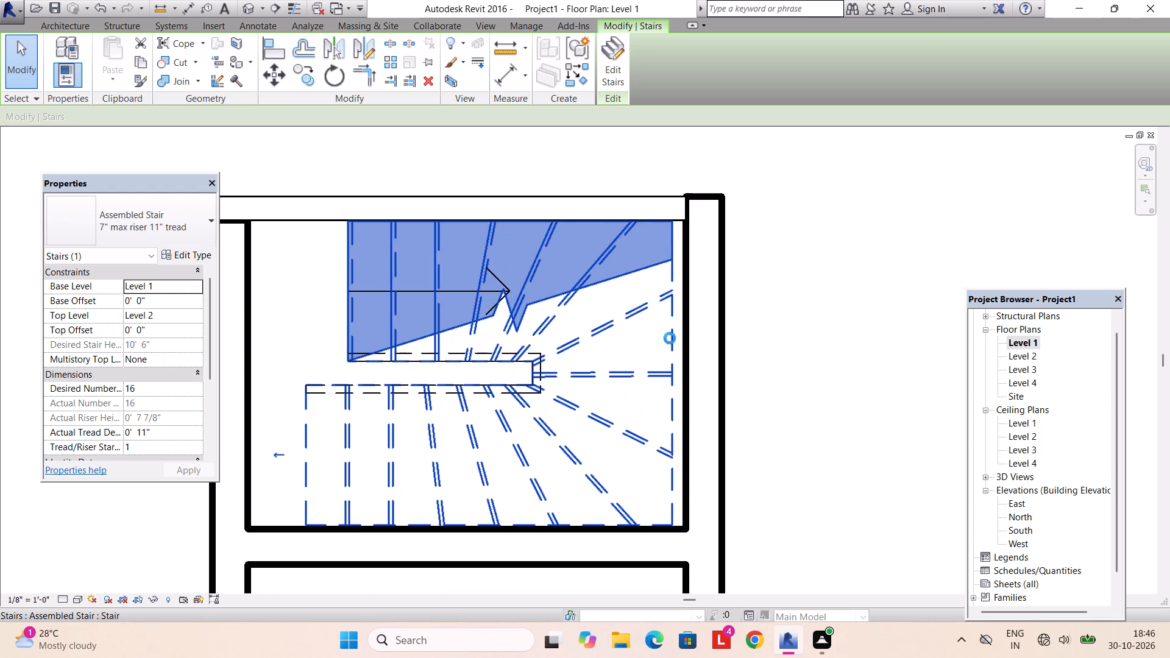
{"action": "key", "text": "Right"}
{"action": "key", "text": "Right"}
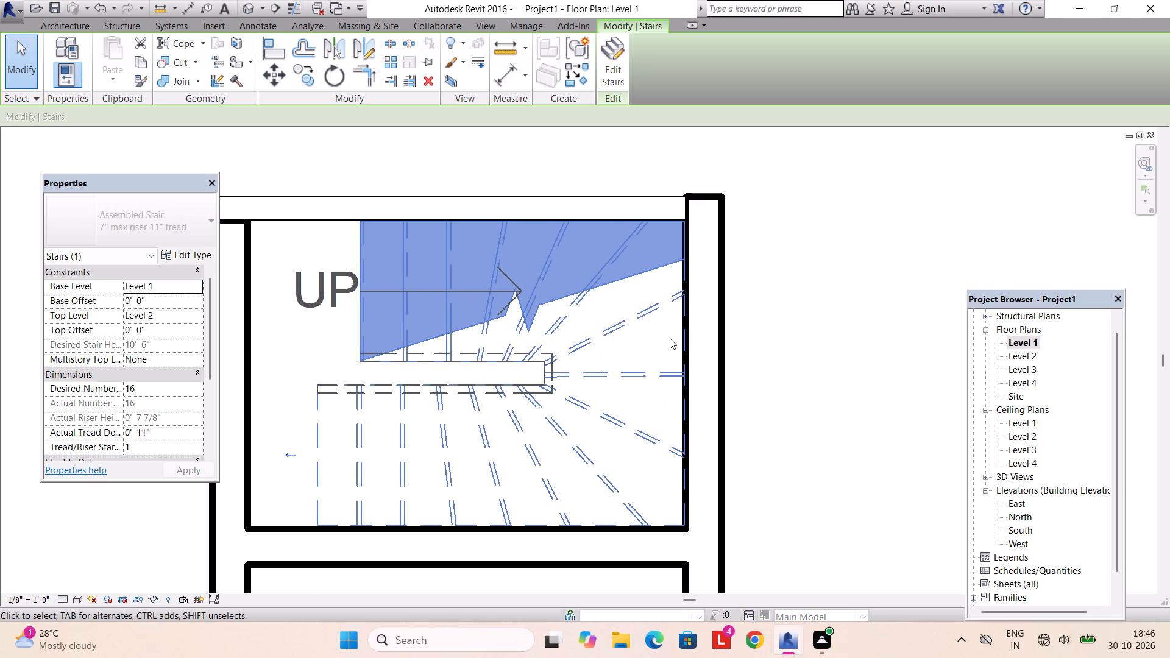
{"action": "key", "text": "Escape"}
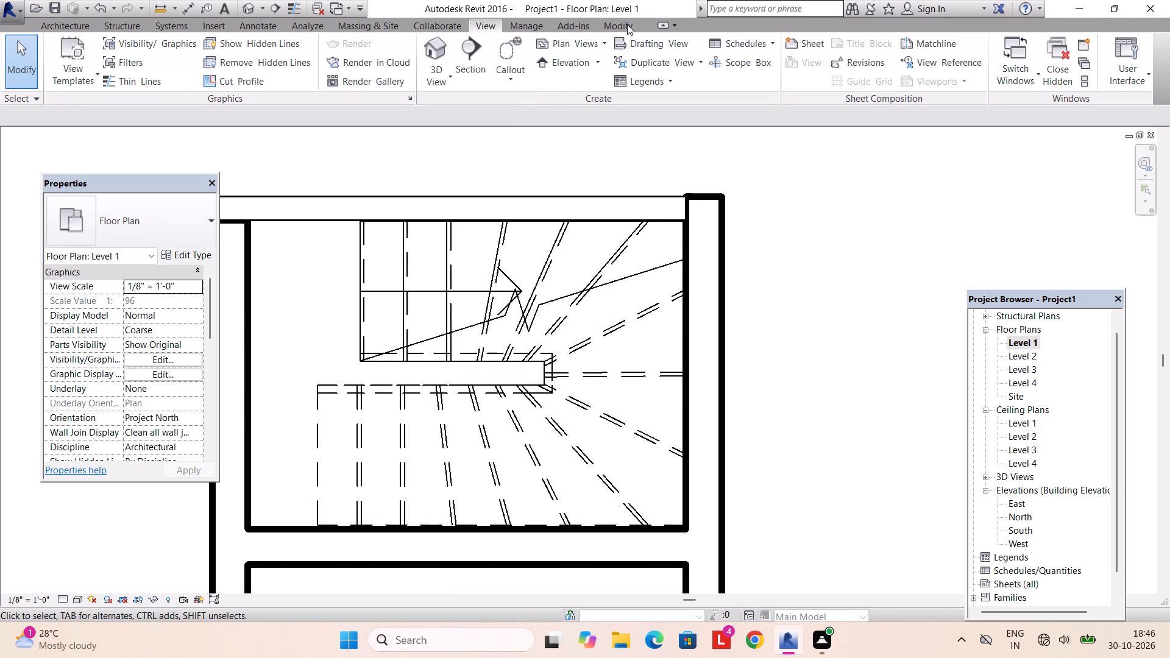
Measure the clear north-south depth of the room directly south of the stair room.
{"action": "left_click", "coordinate": [627, 24]}
{"action": "left_click", "coordinate": [508, 51]}
{"action": "scroll", "coordinate": [590, 361], "scroll_direction": "down", "scroll_amount": 3}
{"action": "middle_click_drag", "start_coordinate": [592, 377], "coordinate": [634, 220]}
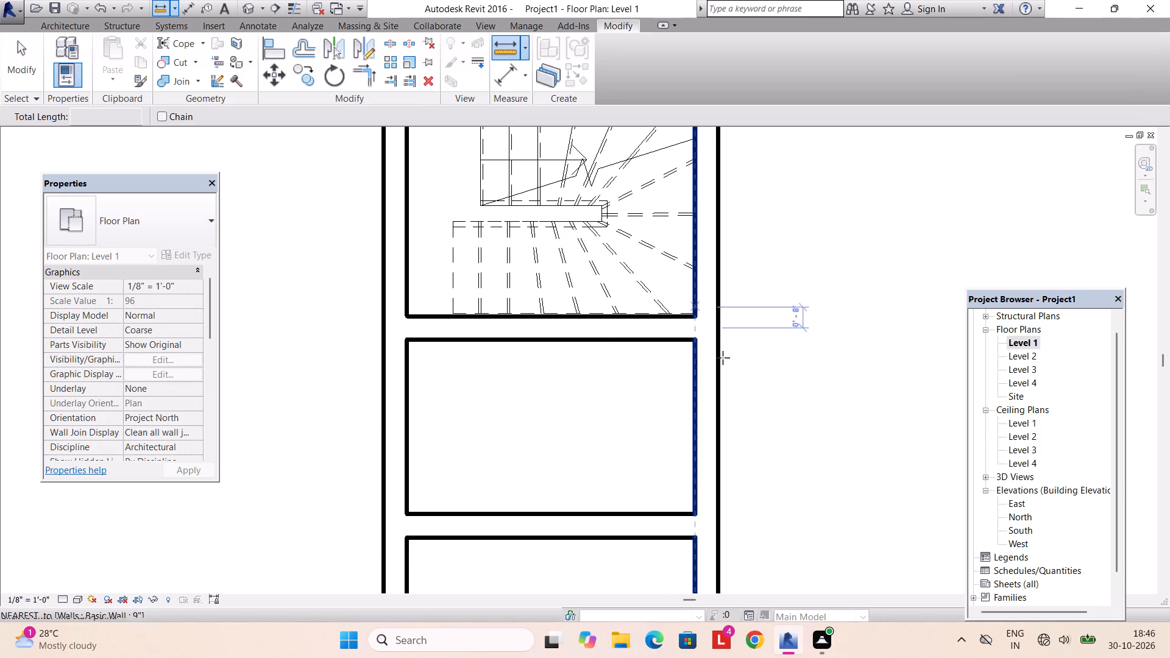
{"action": "left_click", "coordinate": [696, 342]}
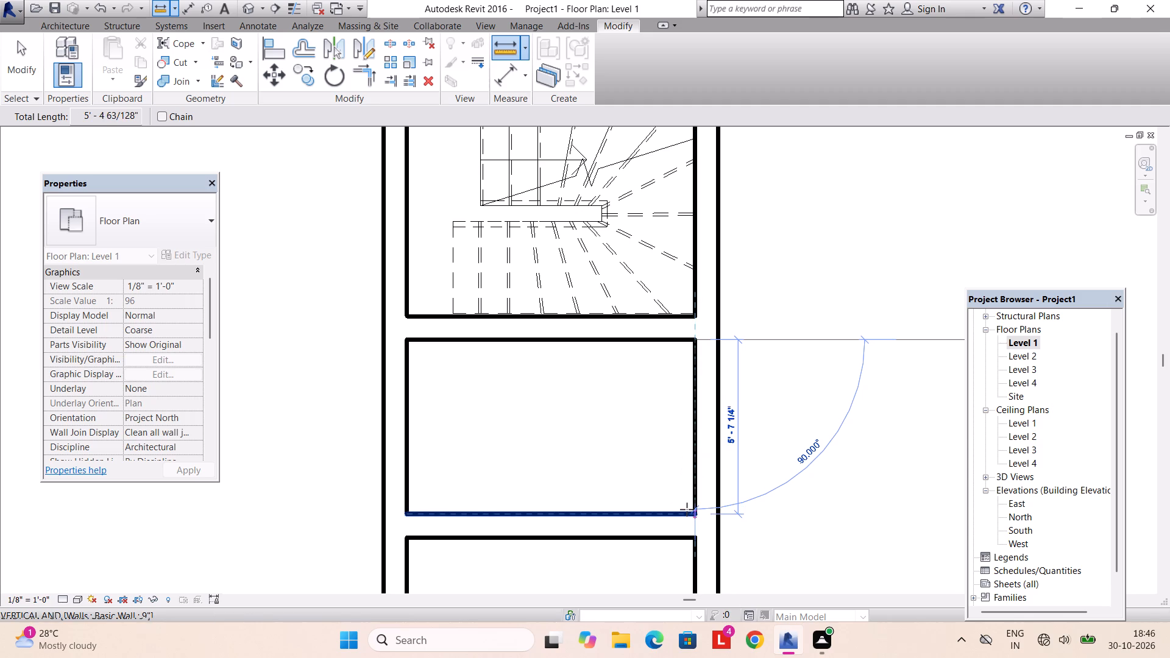
{"action": "left_click", "coordinate": [687, 509]}
{"action": "key", "text": "Escape"}
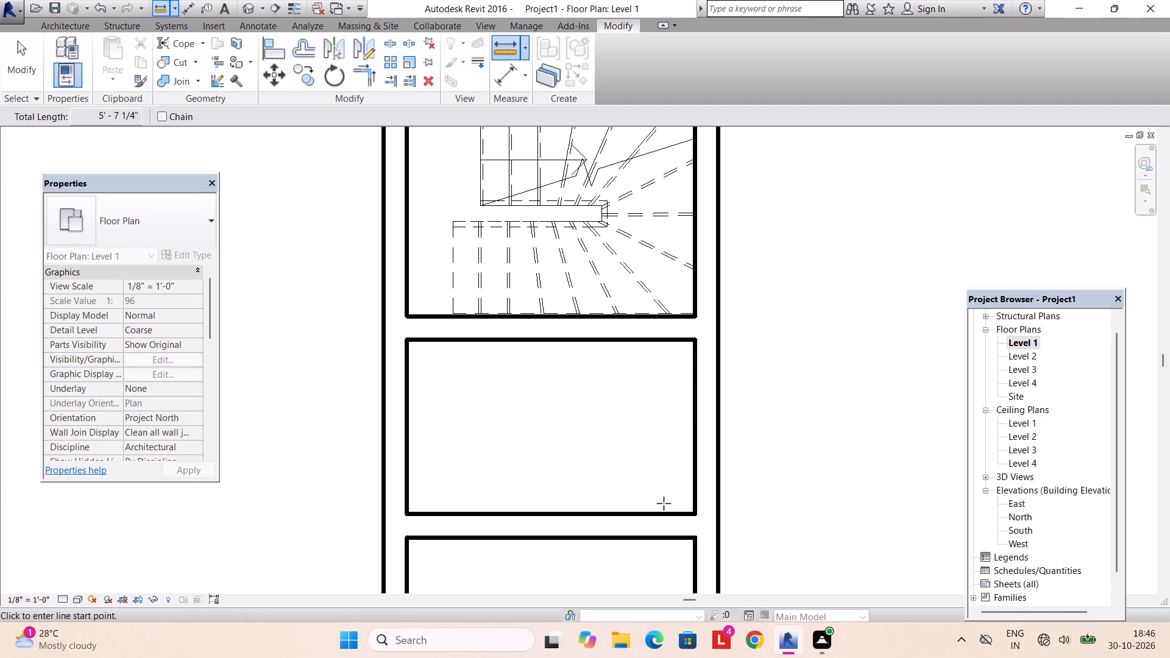
{"action": "scroll", "coordinate": [655, 471], "scroll_direction": "down", "scroll_amount": 2}
{"action": "key", "text": "Escape"}
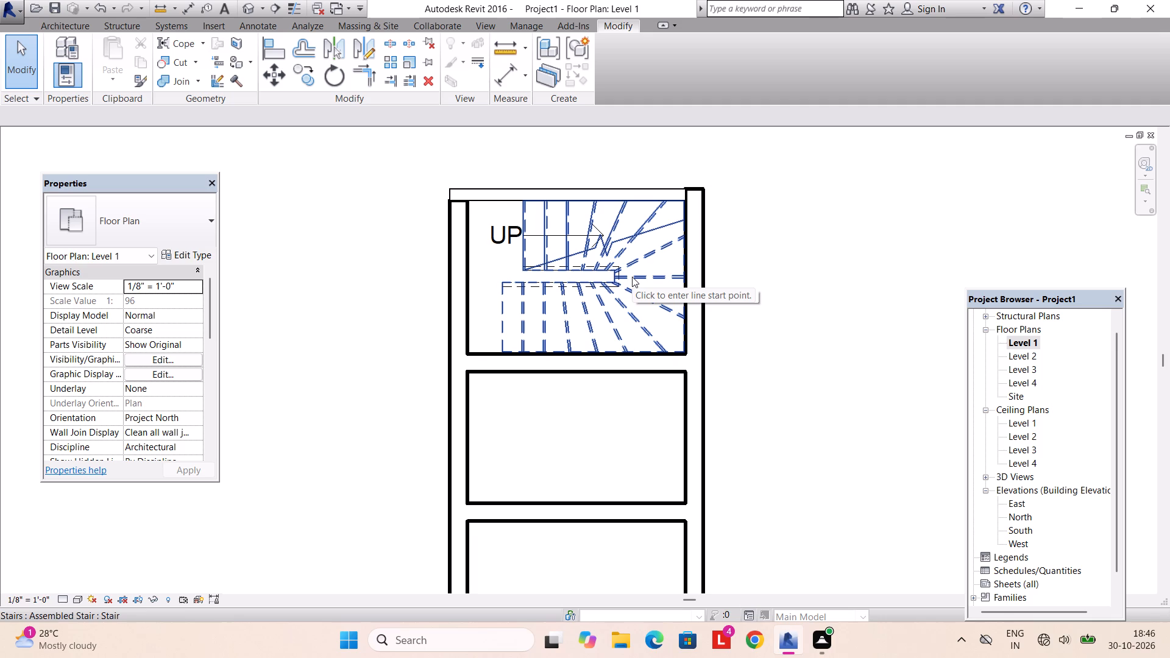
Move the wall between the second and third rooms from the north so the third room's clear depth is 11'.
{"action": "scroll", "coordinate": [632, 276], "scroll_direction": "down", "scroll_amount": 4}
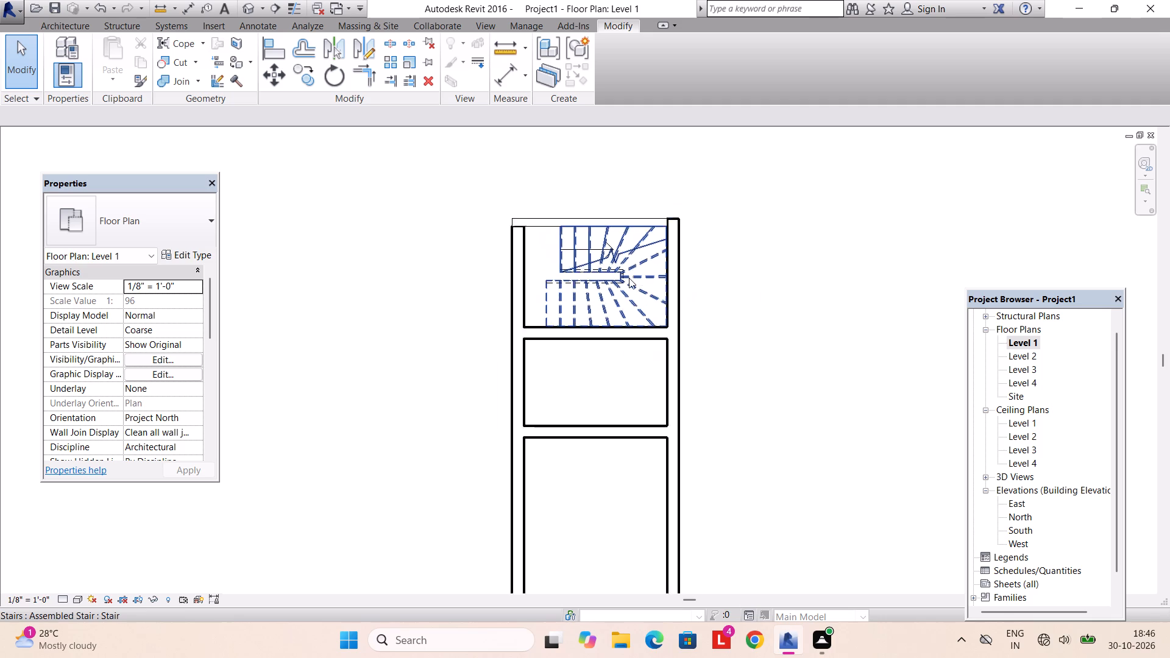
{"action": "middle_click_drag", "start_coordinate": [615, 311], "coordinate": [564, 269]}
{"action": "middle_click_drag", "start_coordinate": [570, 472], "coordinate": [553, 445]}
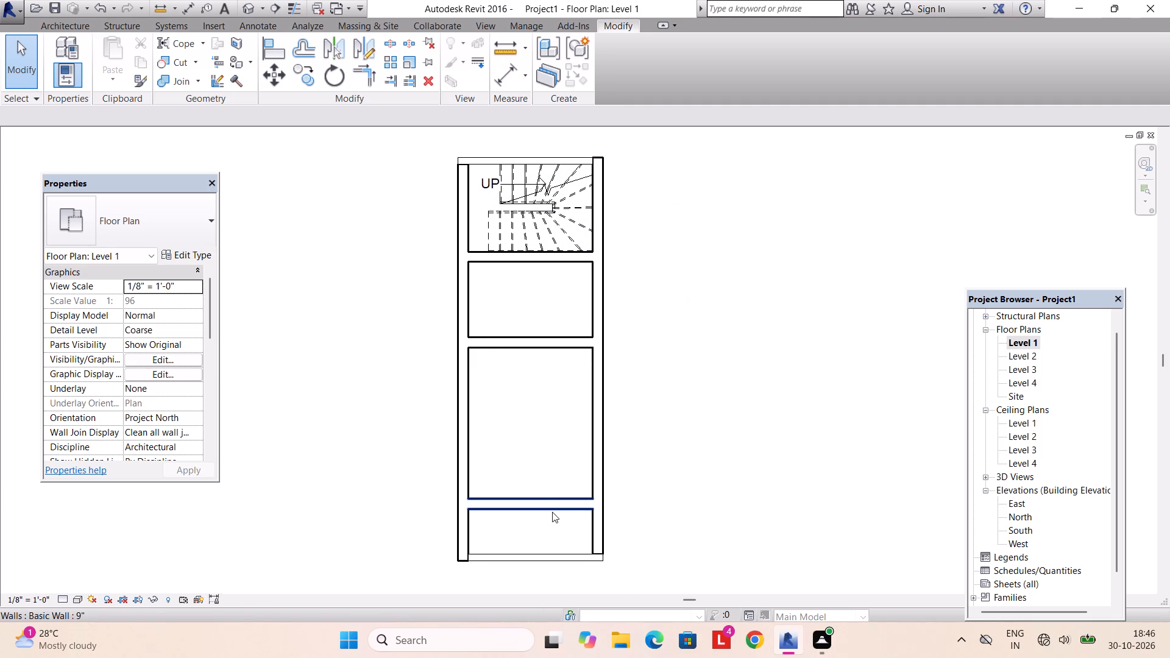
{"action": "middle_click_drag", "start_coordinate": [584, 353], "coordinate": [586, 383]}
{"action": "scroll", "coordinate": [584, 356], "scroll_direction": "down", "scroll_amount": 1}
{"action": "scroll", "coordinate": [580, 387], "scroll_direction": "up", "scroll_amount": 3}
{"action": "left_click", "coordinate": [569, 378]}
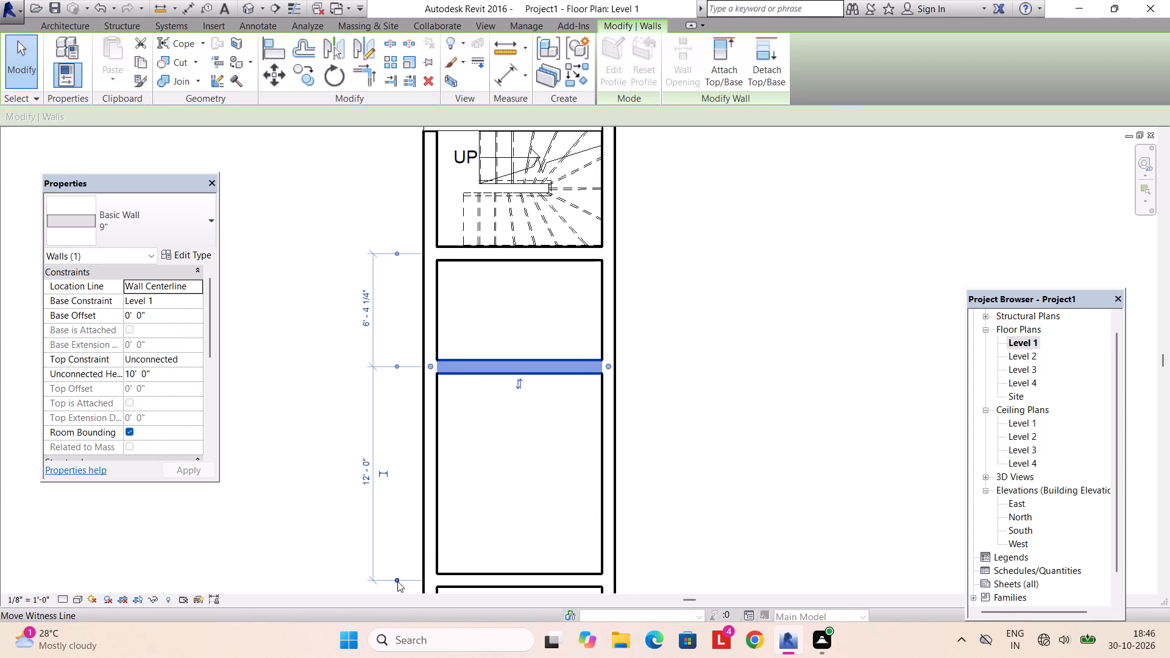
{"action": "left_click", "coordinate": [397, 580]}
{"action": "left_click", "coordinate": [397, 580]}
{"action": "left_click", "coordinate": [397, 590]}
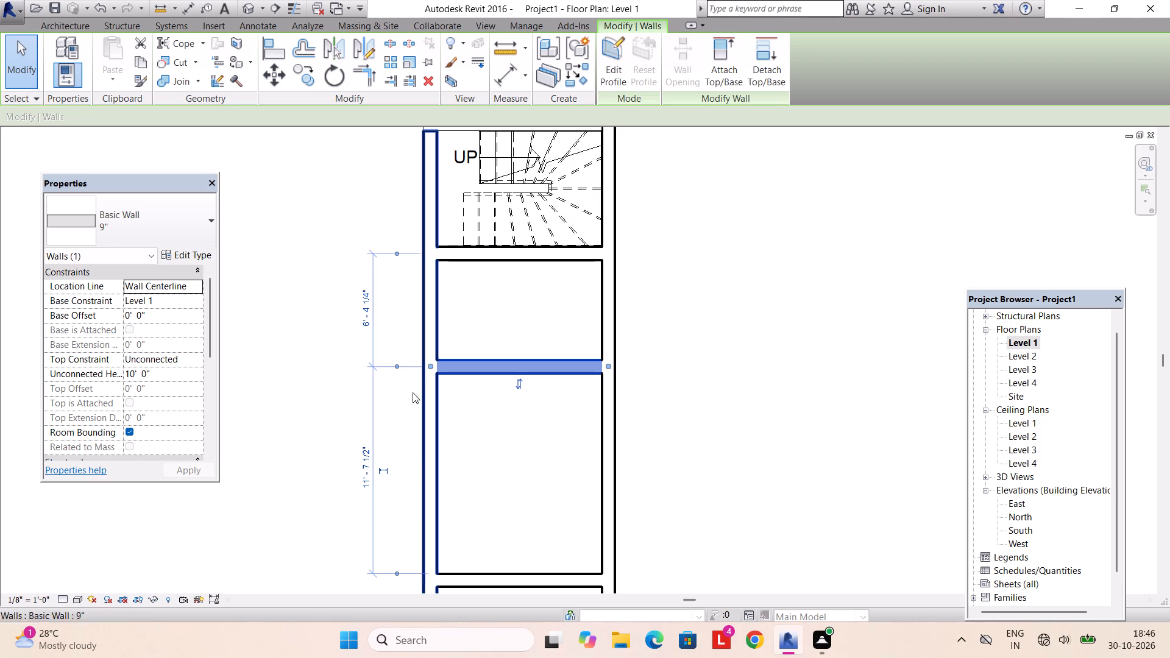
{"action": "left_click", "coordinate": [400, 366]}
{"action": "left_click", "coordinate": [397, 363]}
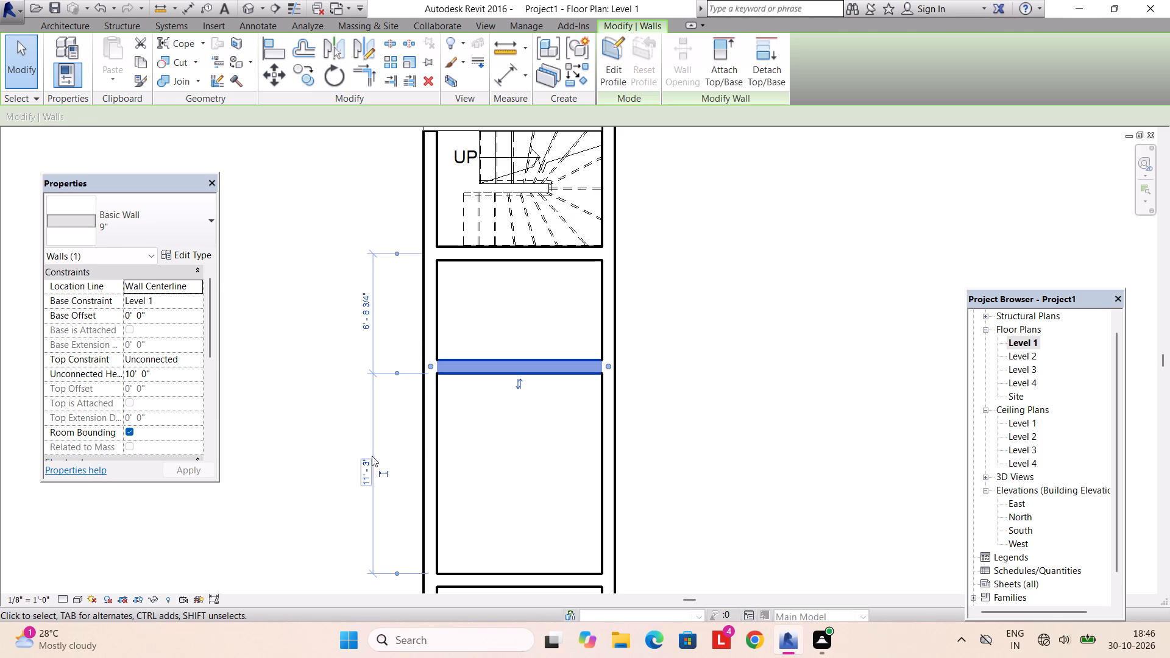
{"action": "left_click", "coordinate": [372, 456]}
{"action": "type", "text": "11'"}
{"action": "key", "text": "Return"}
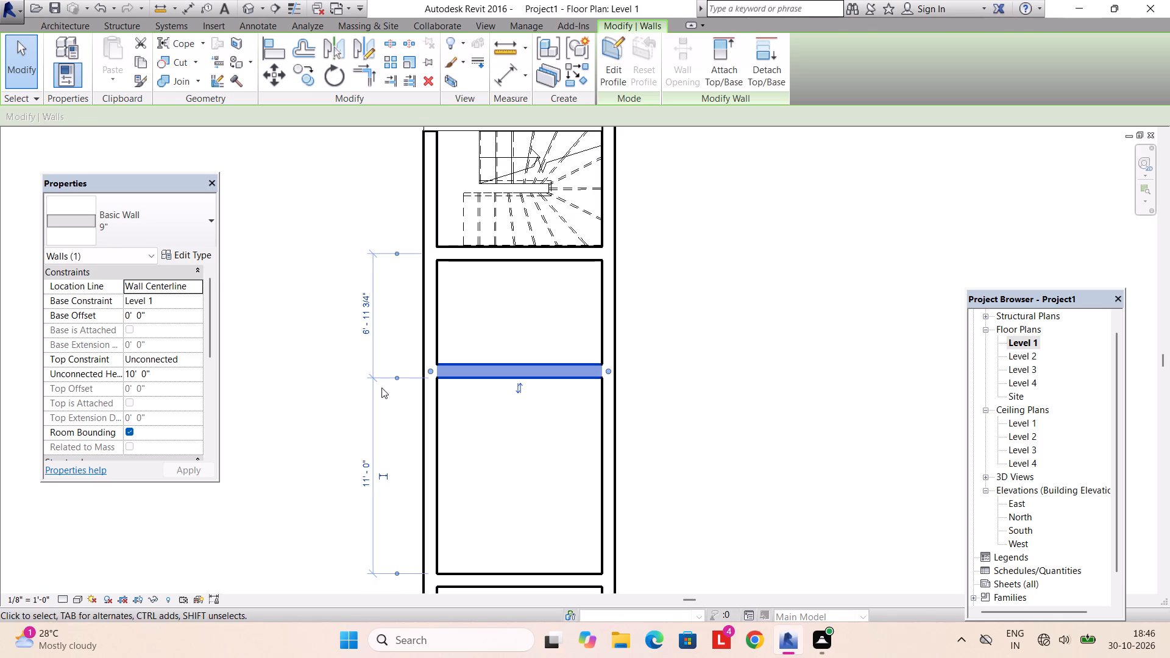
Change the wall between the second and third rooms to the 6" Basic Wall type.
{"action": "left_click", "coordinate": [390, 380]}
{"action": "left_click", "coordinate": [392, 369]}
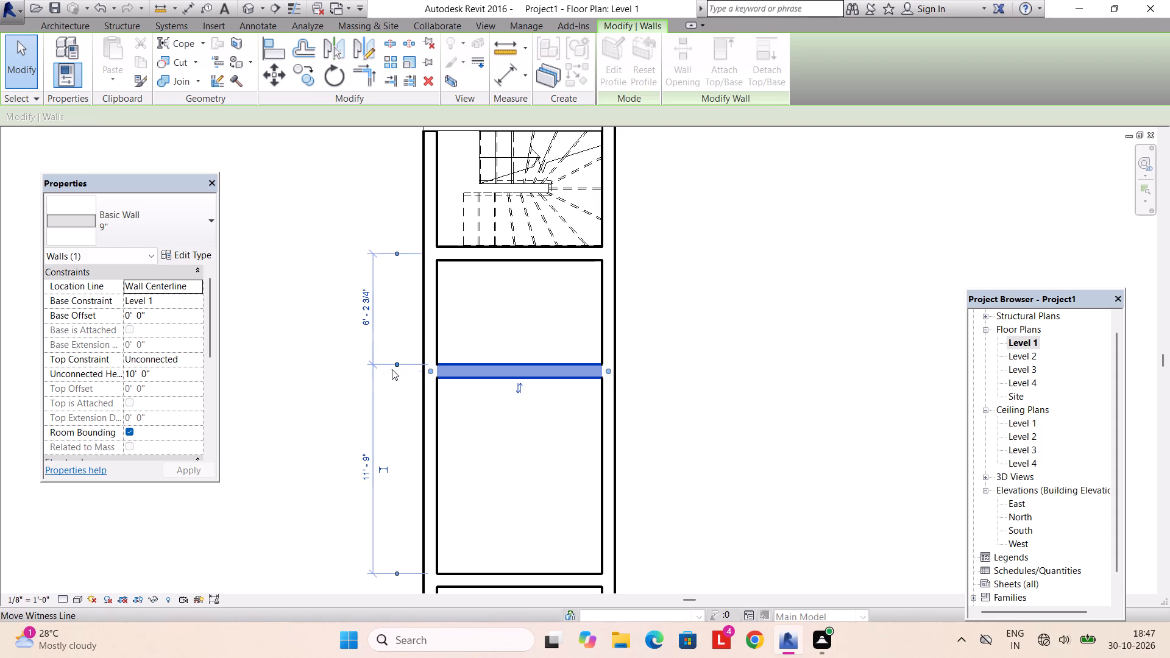
{"action": "left_click", "coordinate": [462, 358]}
{"action": "left_click", "coordinate": [466, 364]}
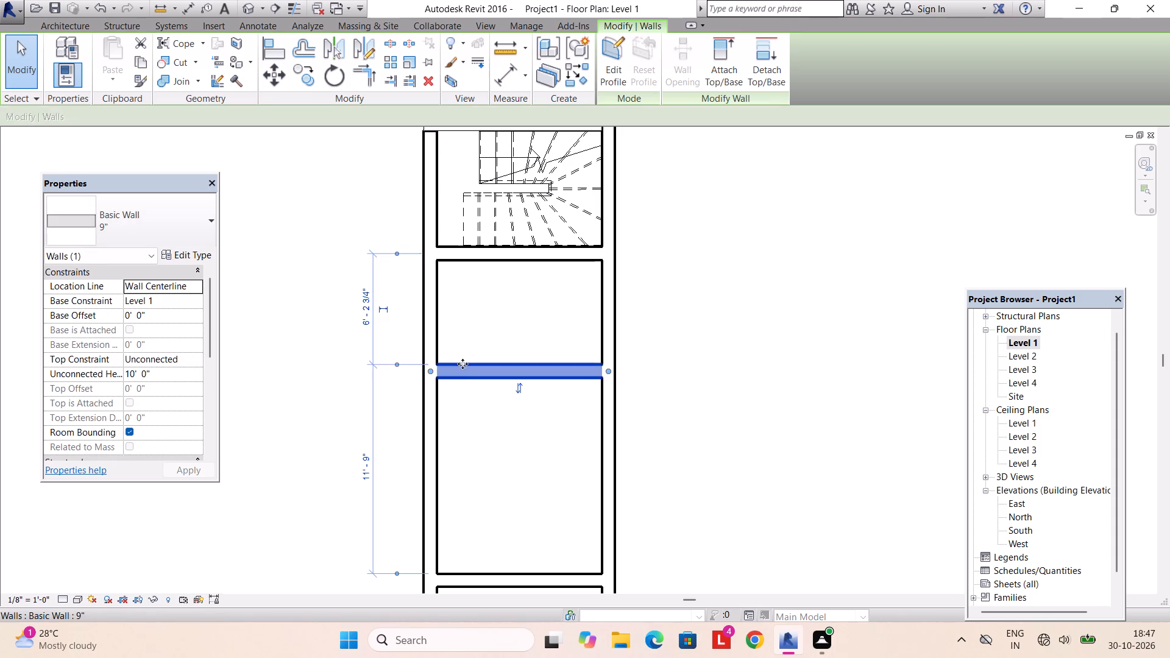
{"action": "left_click", "coordinate": [214, 221]}
{"action": "left_click", "coordinate": [165, 305]}
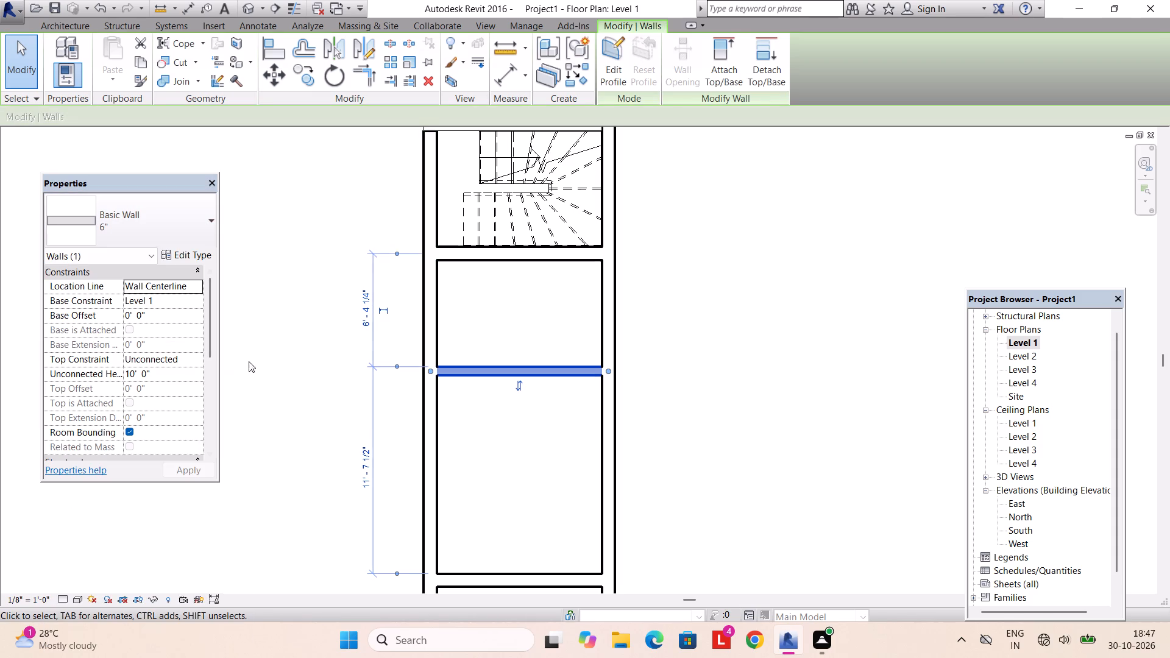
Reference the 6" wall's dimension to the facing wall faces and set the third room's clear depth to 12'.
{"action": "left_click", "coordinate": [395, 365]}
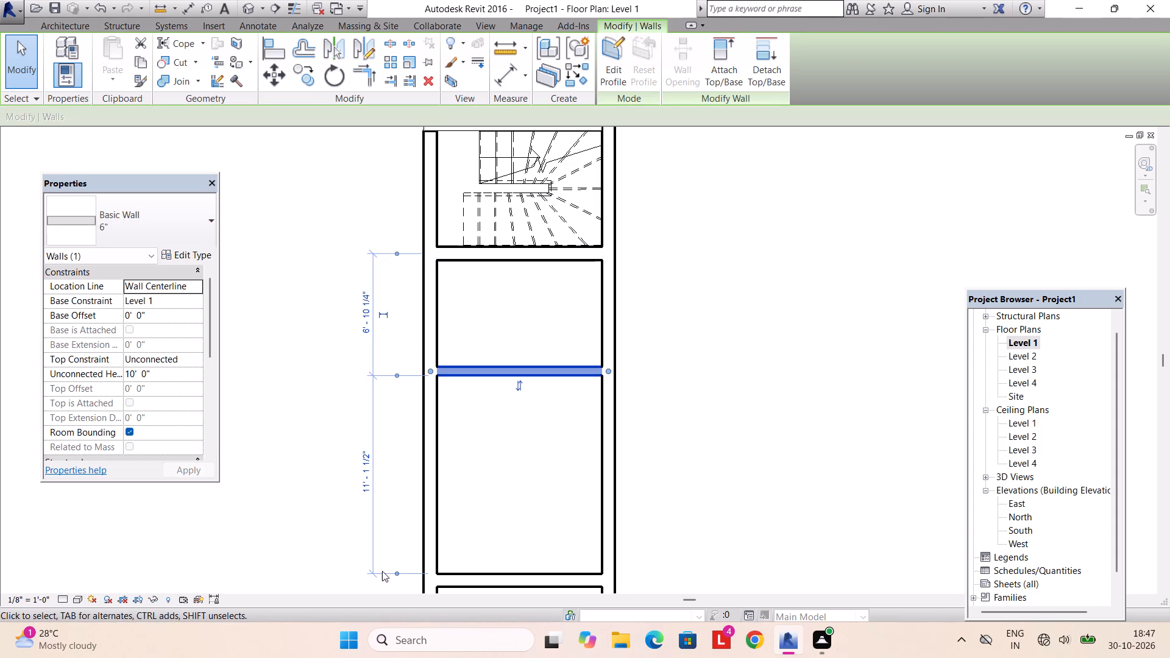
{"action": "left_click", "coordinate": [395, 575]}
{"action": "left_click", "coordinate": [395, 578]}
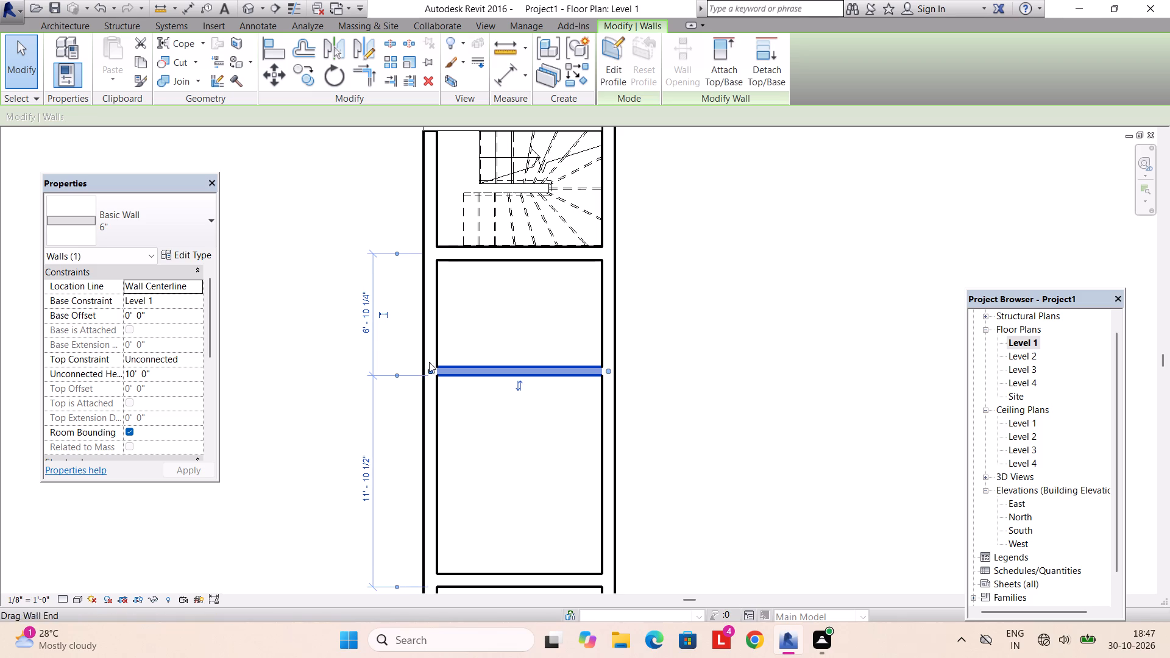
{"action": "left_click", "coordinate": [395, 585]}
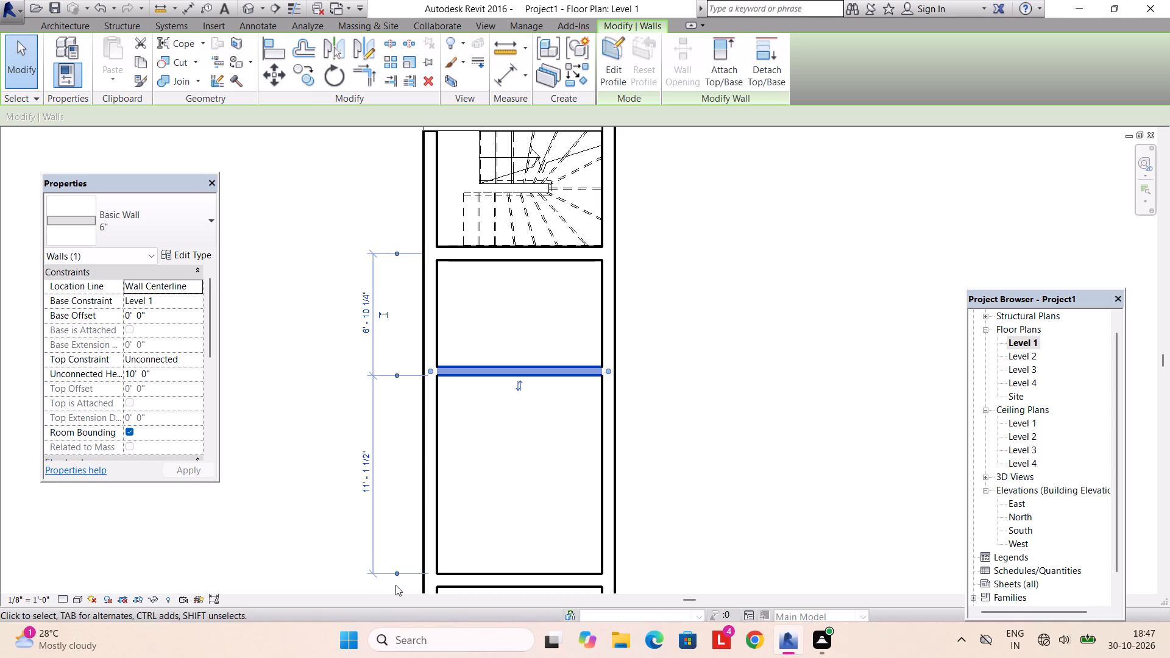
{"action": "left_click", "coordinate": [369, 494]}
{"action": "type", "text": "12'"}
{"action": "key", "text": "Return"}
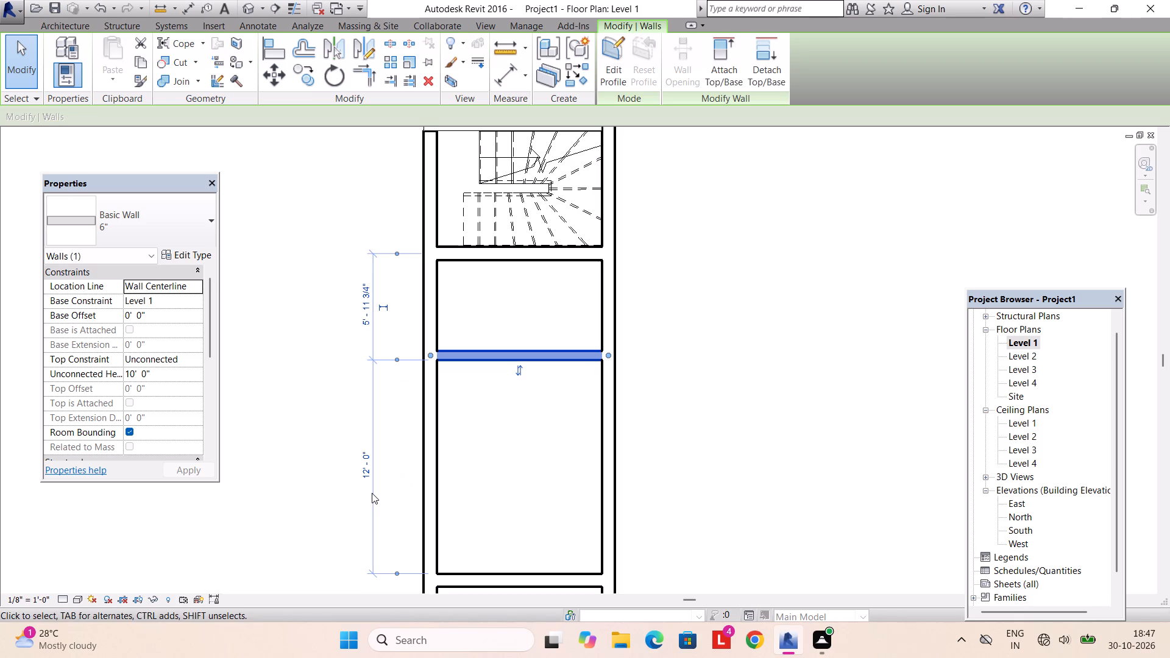
Set the third room's clear depth to 11' by repositioning the 6" wall.
{"action": "left_click", "coordinate": [370, 476]}
{"action": "type", "text": "11'"}
{"action": "key", "text": "Return"}
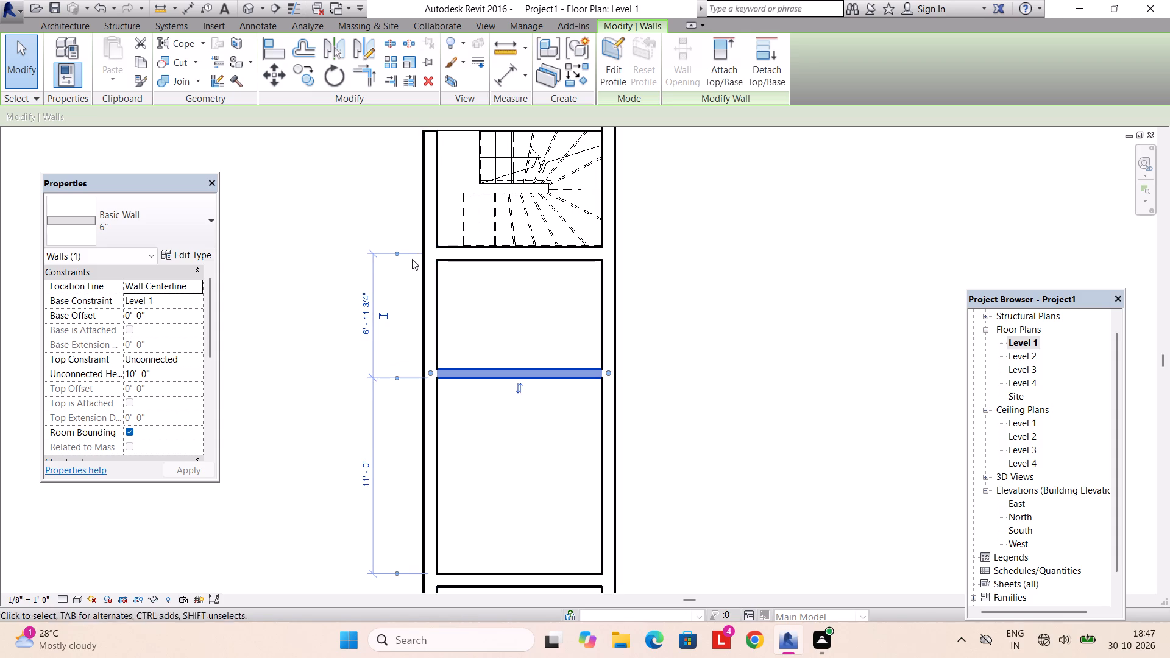
Shift the 6" wall's dimension references to the facing wall faces to check the second room's clear depth.
{"action": "left_click", "coordinate": [402, 257]}
{"action": "left_click", "coordinate": [402, 249]}
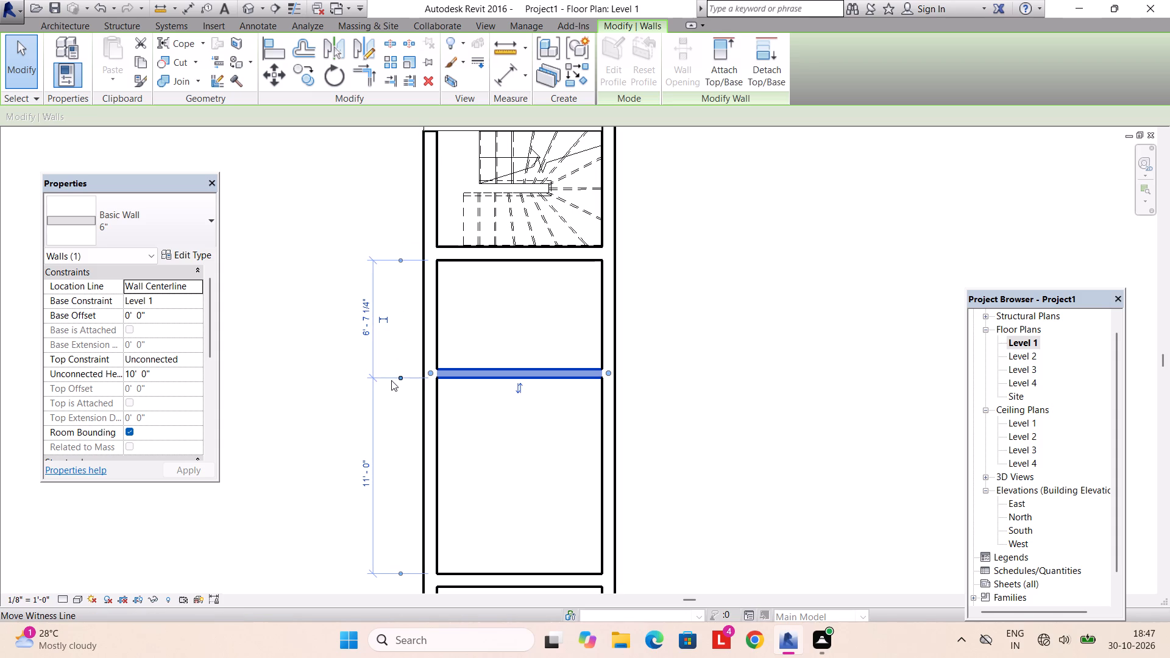
{"action": "left_click", "coordinate": [395, 380]}
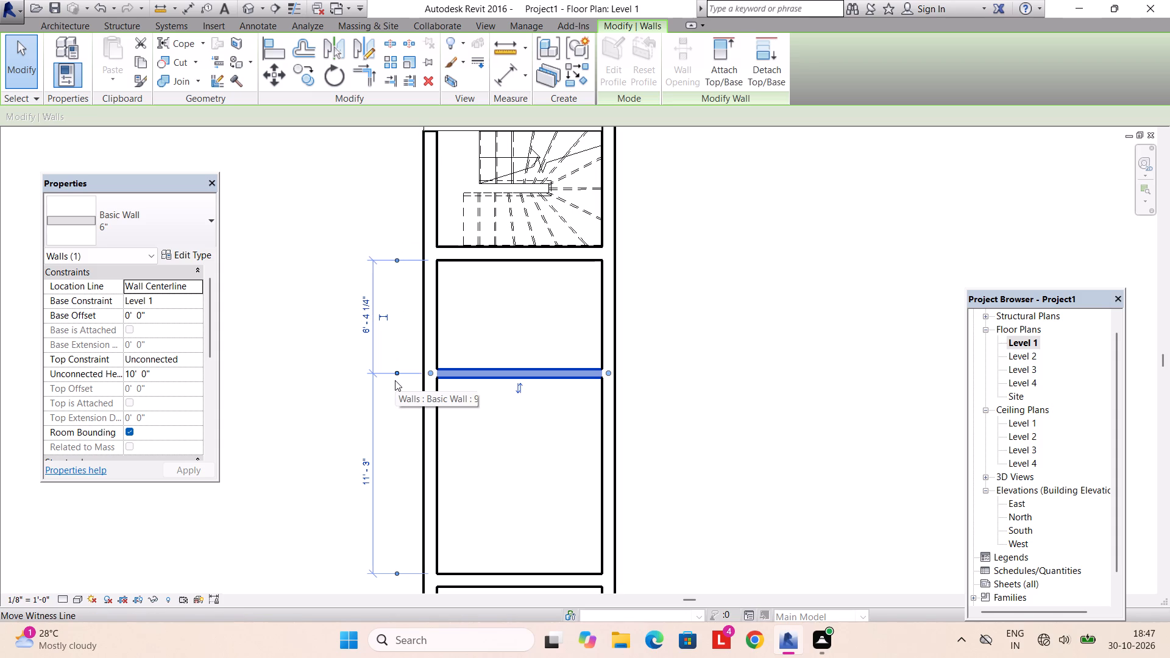
{"action": "left_click", "coordinate": [394, 376]}
{"action": "scroll", "coordinate": [358, 317], "scroll_direction": "up", "scroll_amount": 2}
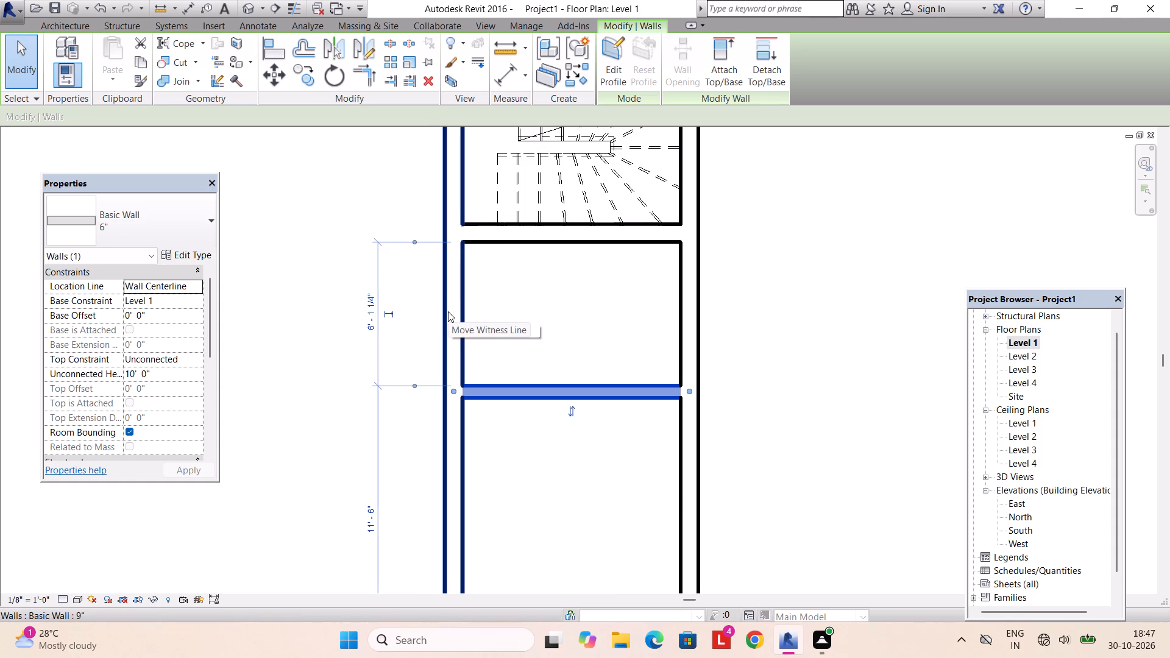
Examine the three rooms, partition walls and winder stair from all sides in the 3D view.
{"action": "key", "text": "Escape"}
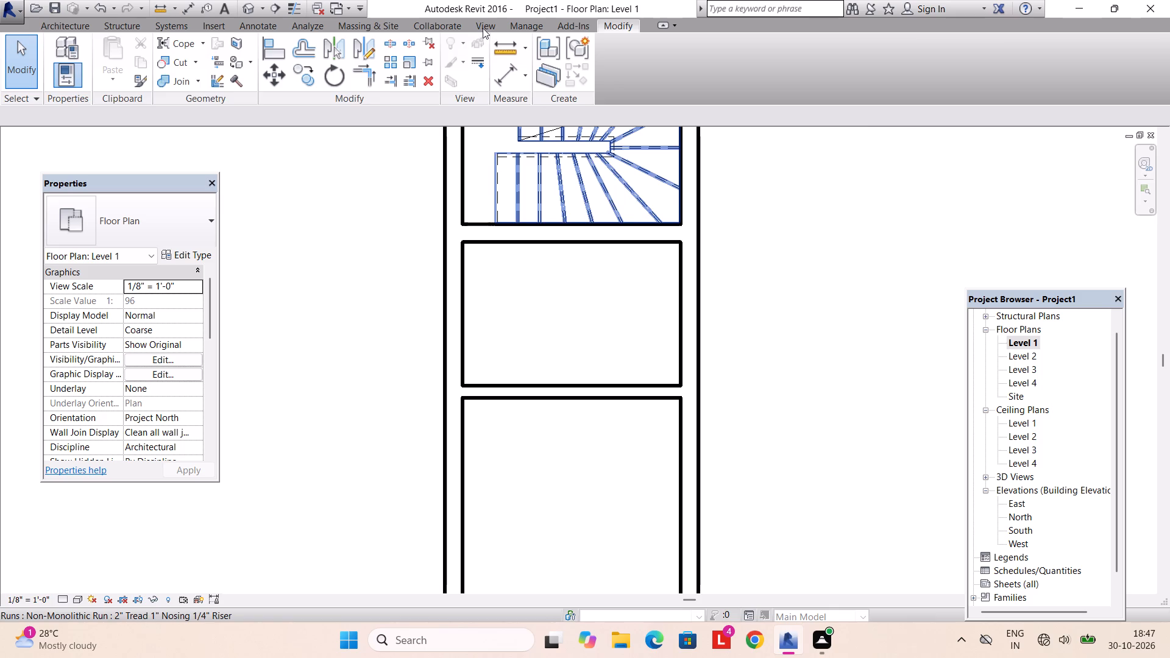
{"action": "left_click", "coordinate": [483, 27]}
{"action": "left_click", "coordinate": [438, 40]}
{"action": "scroll", "coordinate": [547, 299], "scroll_direction": "down", "scroll_amount": 2}
{"action": "scroll", "coordinate": [550, 311], "scroll_direction": "up", "scroll_amount": 3}
{"action": "middle_click_drag", "start_coordinate": [542, 321], "coordinate": [534, 326], "text": "shift"}
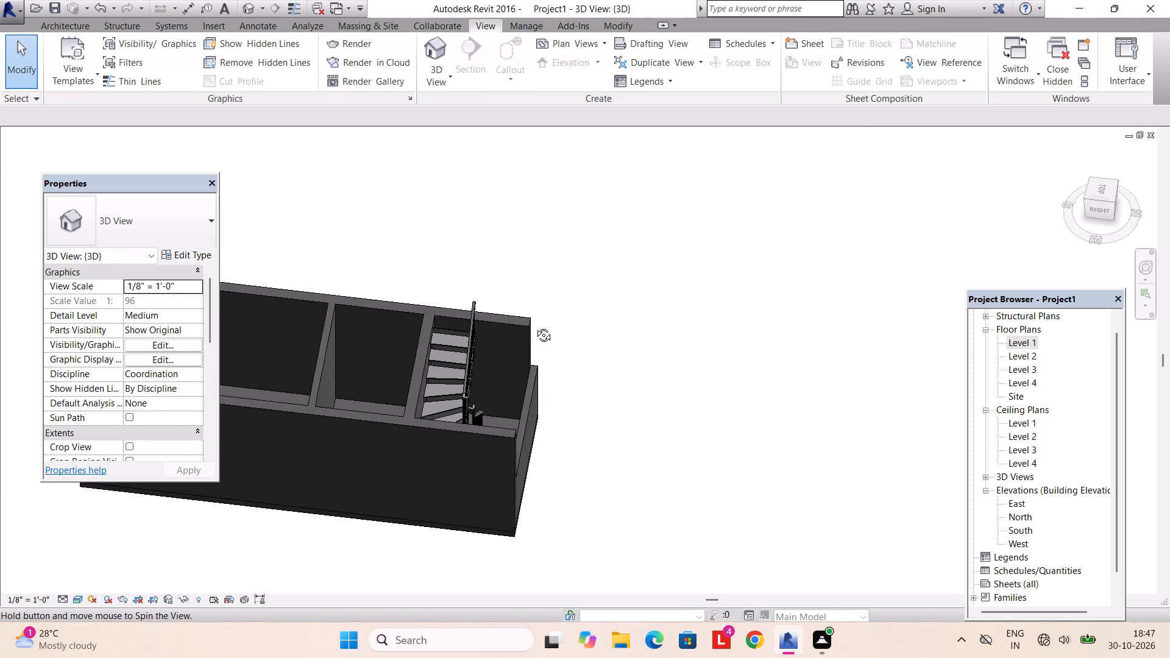
{"action": "middle_click_drag", "start_coordinate": [534, 326], "coordinate": [338, 311], "text": "shift"}
{"action": "scroll", "coordinate": [363, 384], "scroll_direction": "up", "scroll_amount": 2}
{"action": "middle_click_drag", "start_coordinate": [360, 381], "coordinate": [552, 391]}
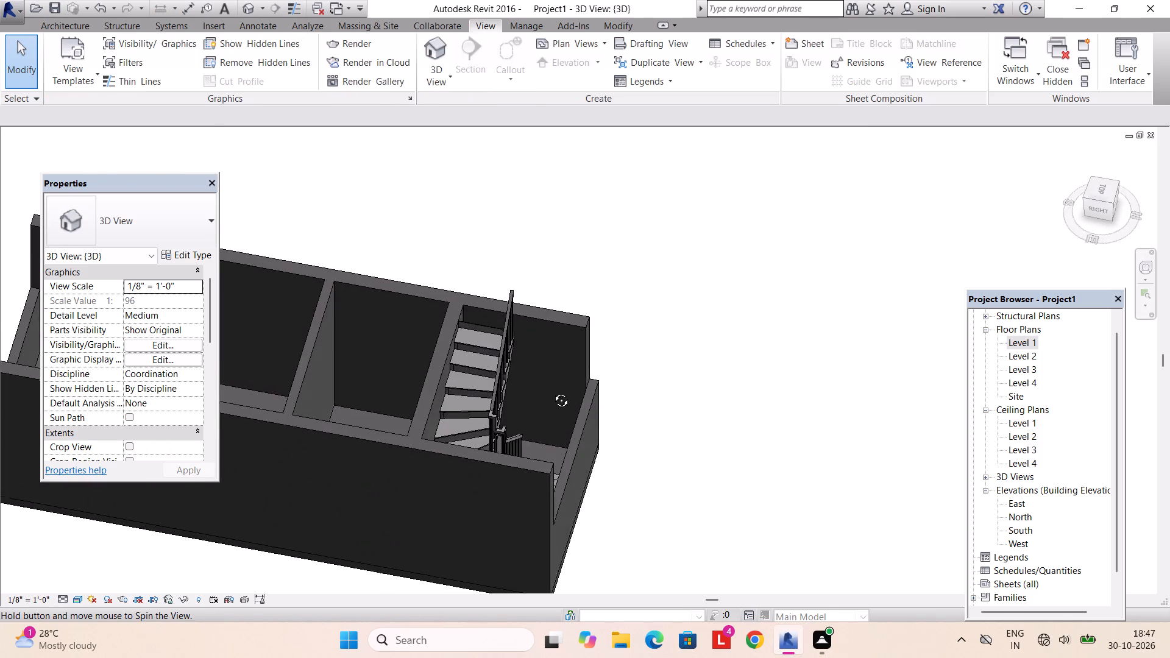
{"action": "middle_click_drag", "start_coordinate": [552, 391], "coordinate": [555, 387]}
{"action": "middle_click_drag", "start_coordinate": [483, 354], "coordinate": [565, 366], "text": "shift"}
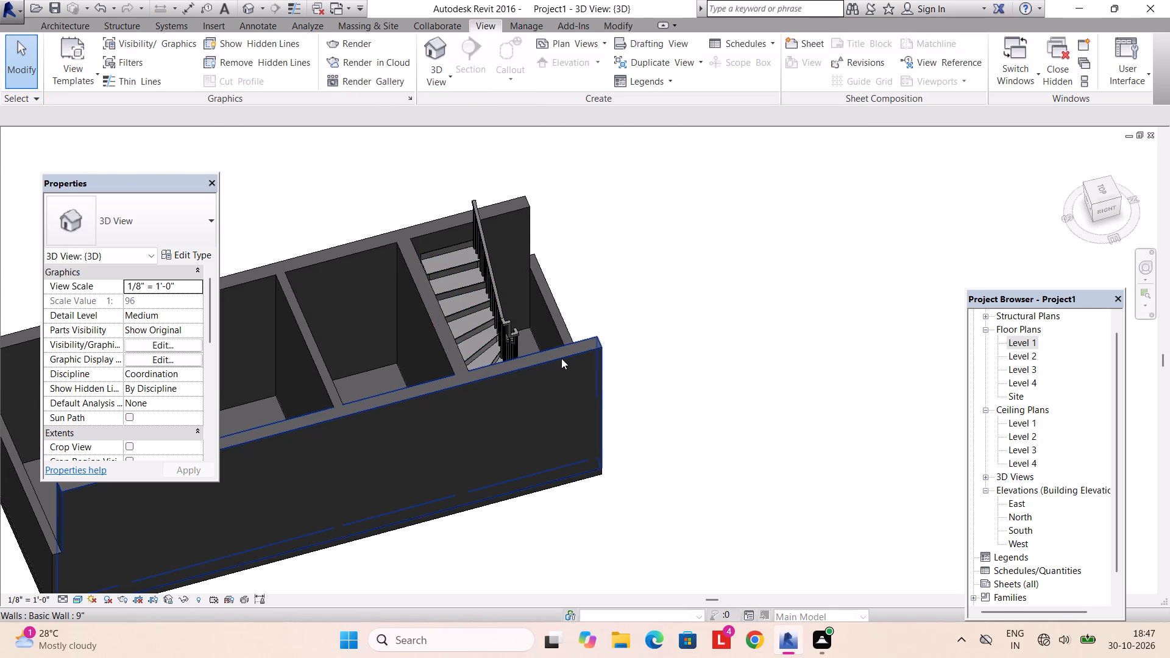
{"action": "middle_click_drag", "start_coordinate": [556, 356], "coordinate": [355, 356], "text": "shift"}
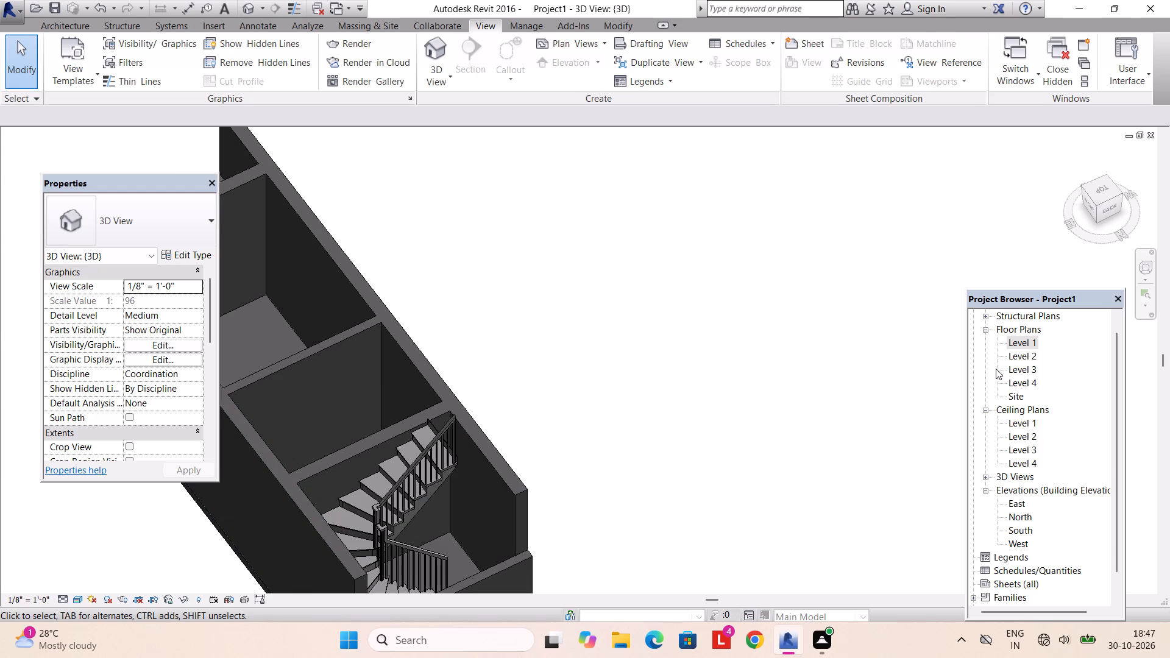
{"action": "scroll", "coordinate": [920, 397], "scroll_direction": "down", "scroll_amount": 4}
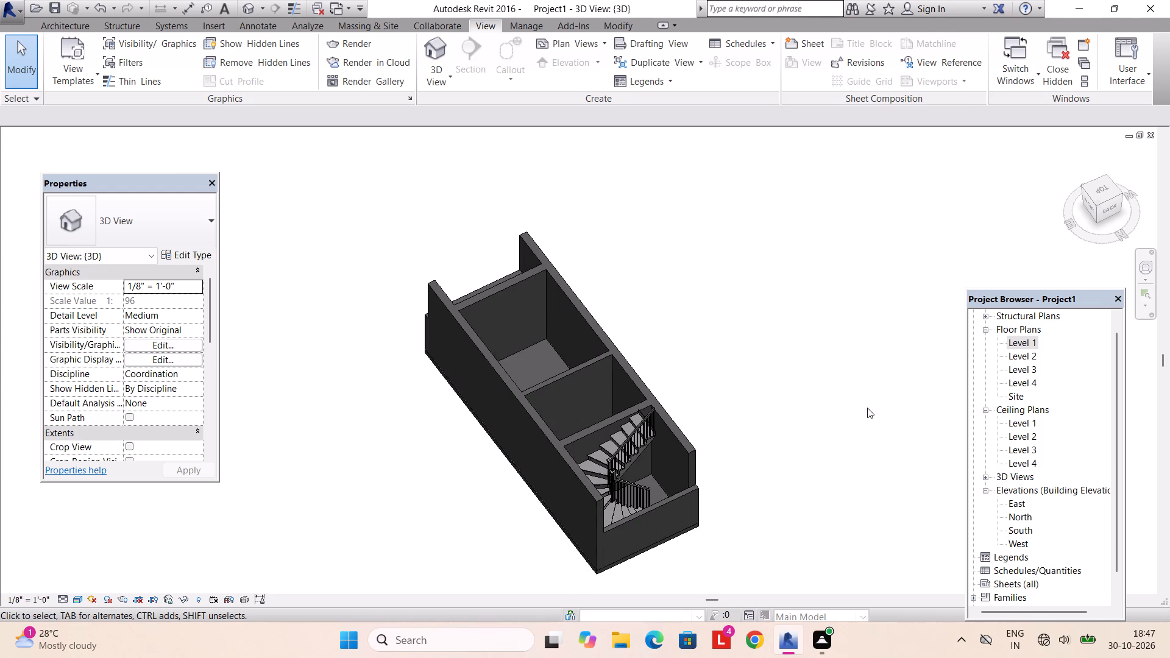
{"action": "middle_click_drag", "start_coordinate": [867, 408], "coordinate": [544, 370], "text": "shift"}
{"action": "scroll", "coordinate": [484, 389], "scroll_direction": "up", "scroll_amount": 3}
{"action": "middle_click_drag", "start_coordinate": [482, 389], "coordinate": [517, 452], "text": "shift"}
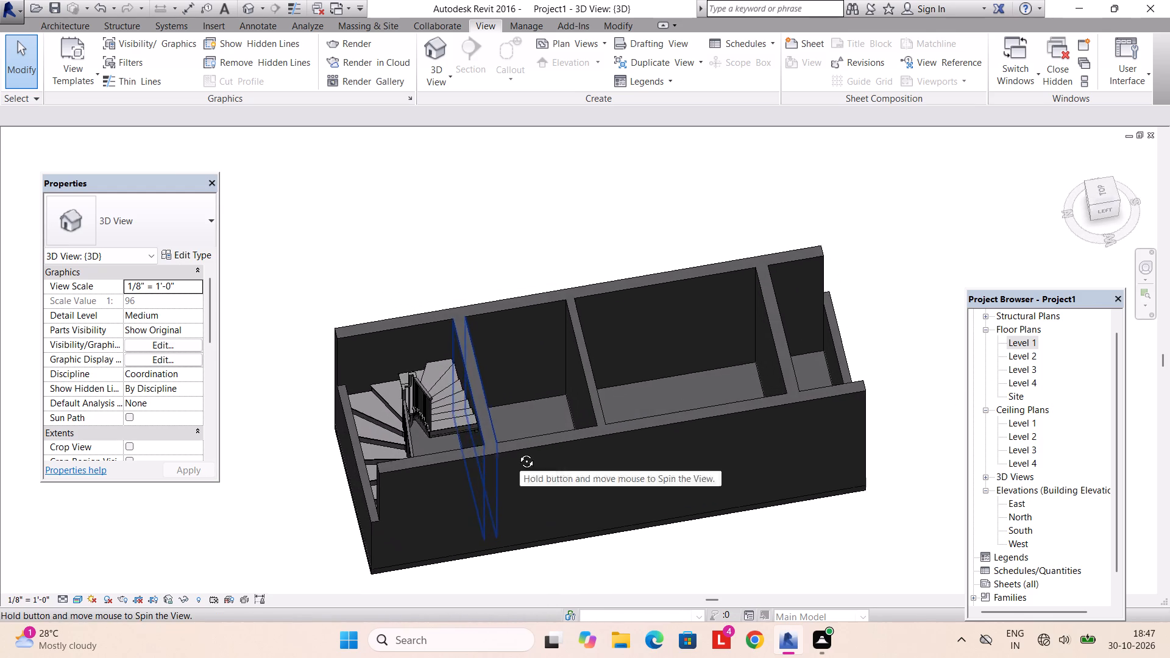
{"action": "middle_click_drag", "start_coordinate": [517, 452], "coordinate": [361, 345], "text": "shift"}
{"action": "middle_click_drag", "start_coordinate": [361, 345], "coordinate": [725, 308]}
{"action": "middle_click_drag", "start_coordinate": [662, 414], "coordinate": [613, 293], "text": "shift"}
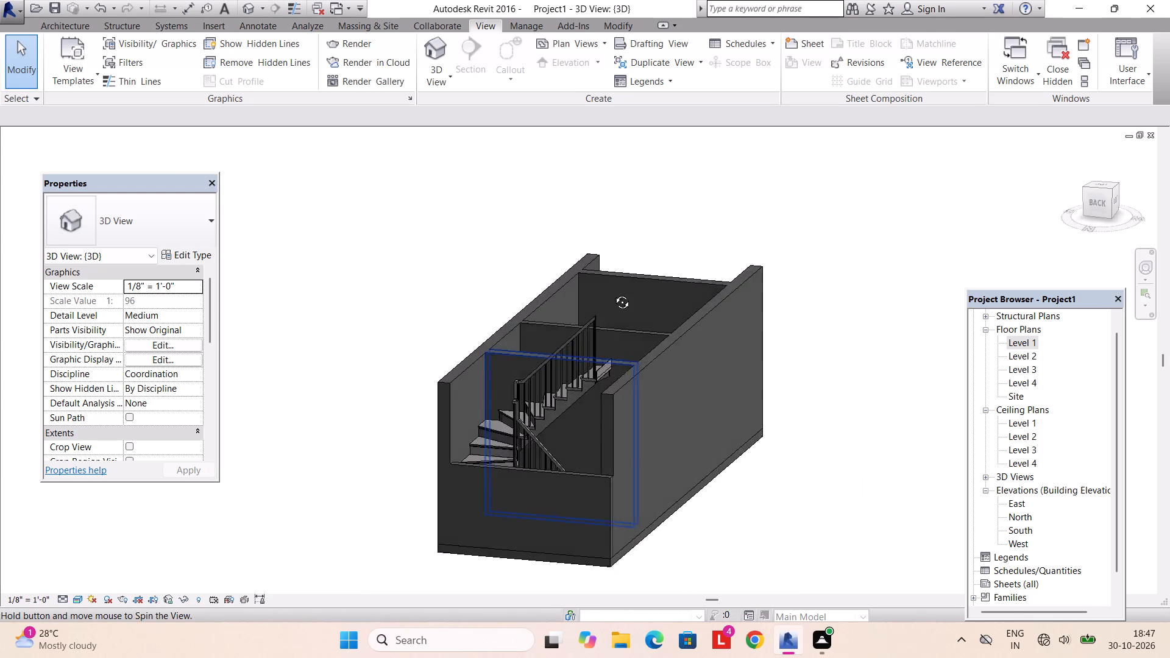
{"action": "middle_click_drag", "start_coordinate": [613, 293], "coordinate": [606, 258], "text": "shift"}
{"action": "middle_click_drag", "start_coordinate": [549, 367], "coordinate": [606, 336]}
{"action": "middle_click_drag", "start_coordinate": [585, 413], "coordinate": [558, 430], "text": "shift"}
{"action": "middle_click_drag", "start_coordinate": [523, 414], "coordinate": [408, 518], "text": "shift"}
{"action": "middle_click_drag", "start_coordinate": [398, 464], "coordinate": [362, 543], "text": "shift"}
{"action": "middle_click_drag", "start_coordinate": [387, 417], "coordinate": [324, 476], "text": "shift"}
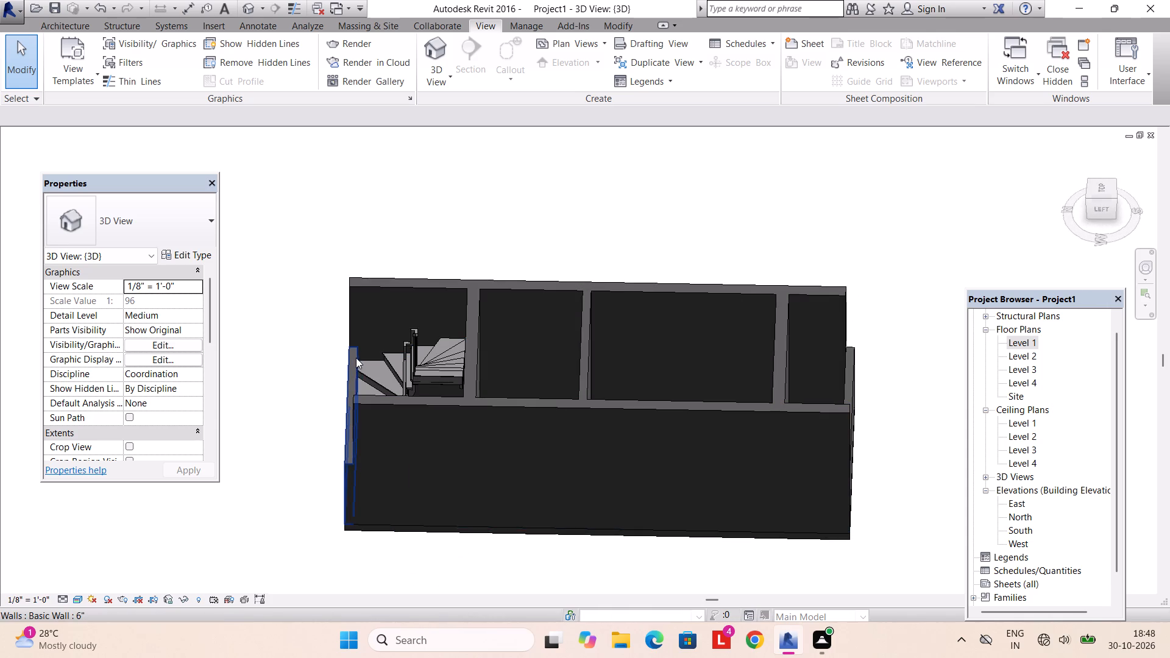
{"action": "middle_click_drag", "start_coordinate": [409, 344], "coordinate": [351, 392]}
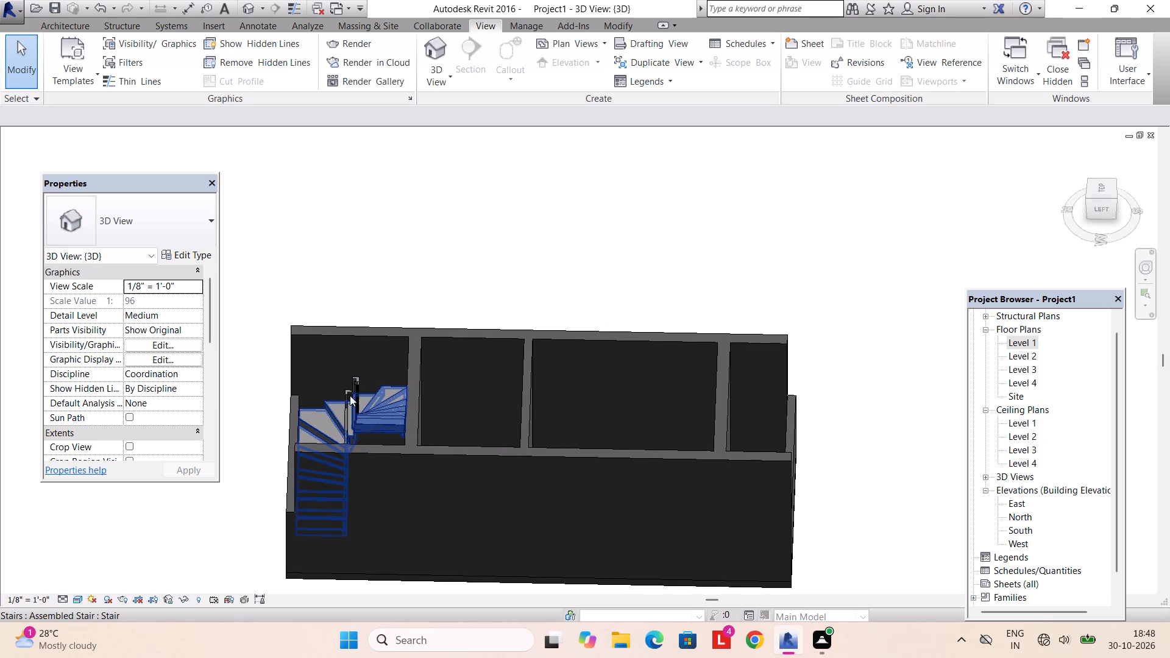
{"action": "middle_click_drag", "start_coordinate": [415, 425], "coordinate": [448, 497]}
{"action": "middle_click_drag", "start_coordinate": [351, 476], "coordinate": [477, 507], "text": "shift"}
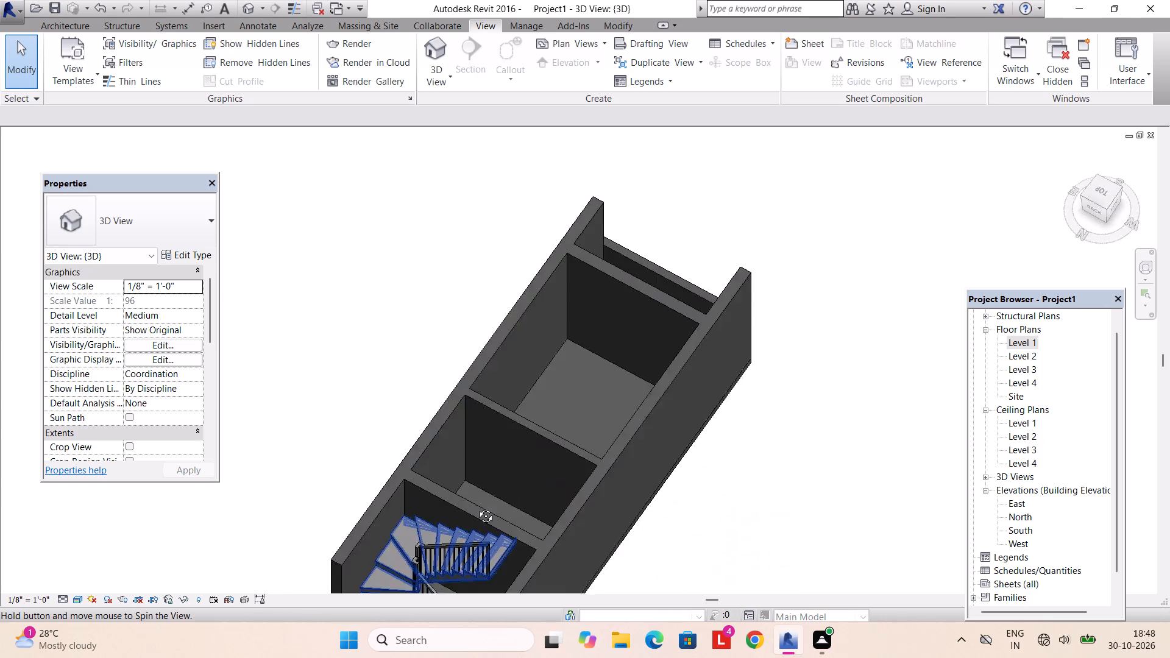
{"action": "middle_click_drag", "start_coordinate": [477, 507], "coordinate": [566, 441], "text": "shift"}
{"action": "scroll", "coordinate": [571, 436], "scroll_direction": "down", "scroll_amount": 4}
{"action": "middle_click_drag", "start_coordinate": [573, 440], "coordinate": [556, 430], "text": "shift"}
{"action": "middle_click_drag", "start_coordinate": [556, 534], "coordinate": [397, 526], "text": "shift"}
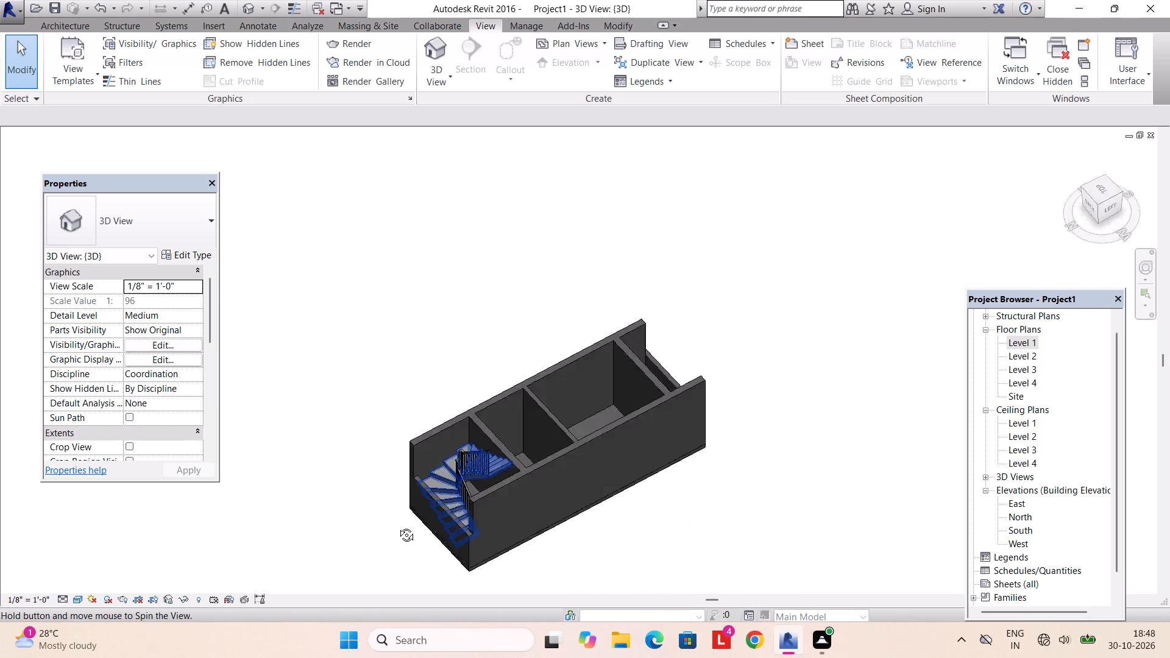
{"action": "middle_click_drag", "start_coordinate": [397, 526], "coordinate": [342, 520], "text": "shift"}
{"action": "middle_click_drag", "start_coordinate": [453, 462], "coordinate": [325, 506], "text": "shift"}
{"action": "middle_click_drag", "start_coordinate": [409, 483], "coordinate": [264, 412], "text": "shift"}
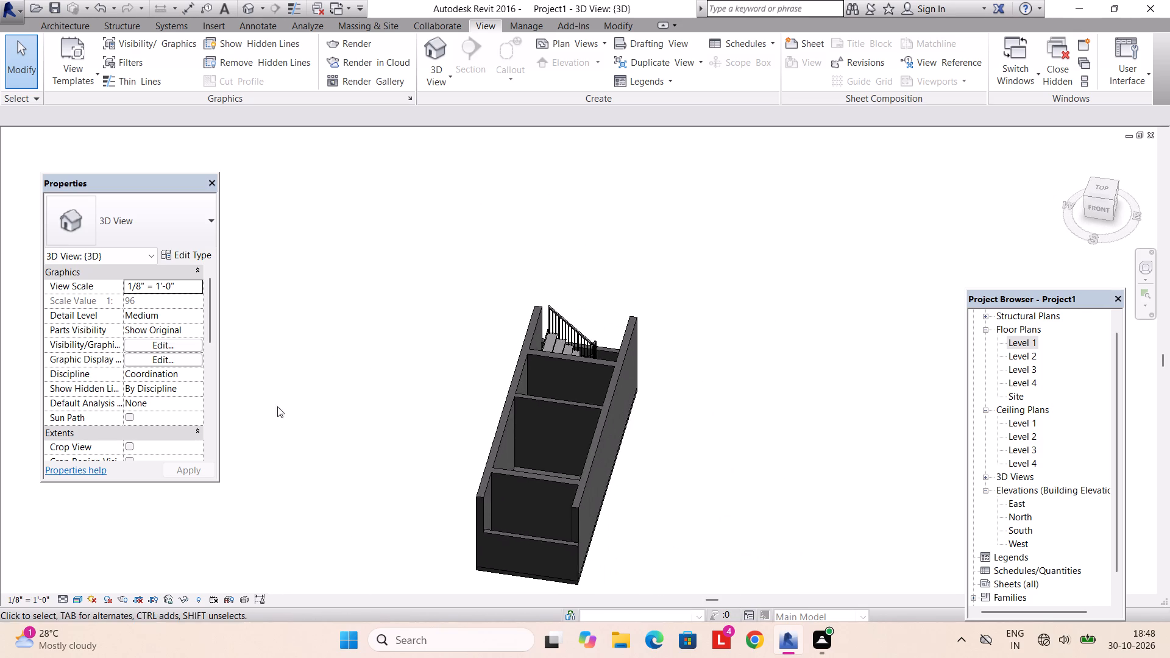
{"action": "scroll", "coordinate": [436, 384], "scroll_direction": "down", "scroll_amount": 2}
{"action": "middle_click_drag", "start_coordinate": [504, 382], "coordinate": [566, 476]}
{"action": "middle_click_drag", "start_coordinate": [487, 350], "coordinate": [534, 410], "text": "shift"}
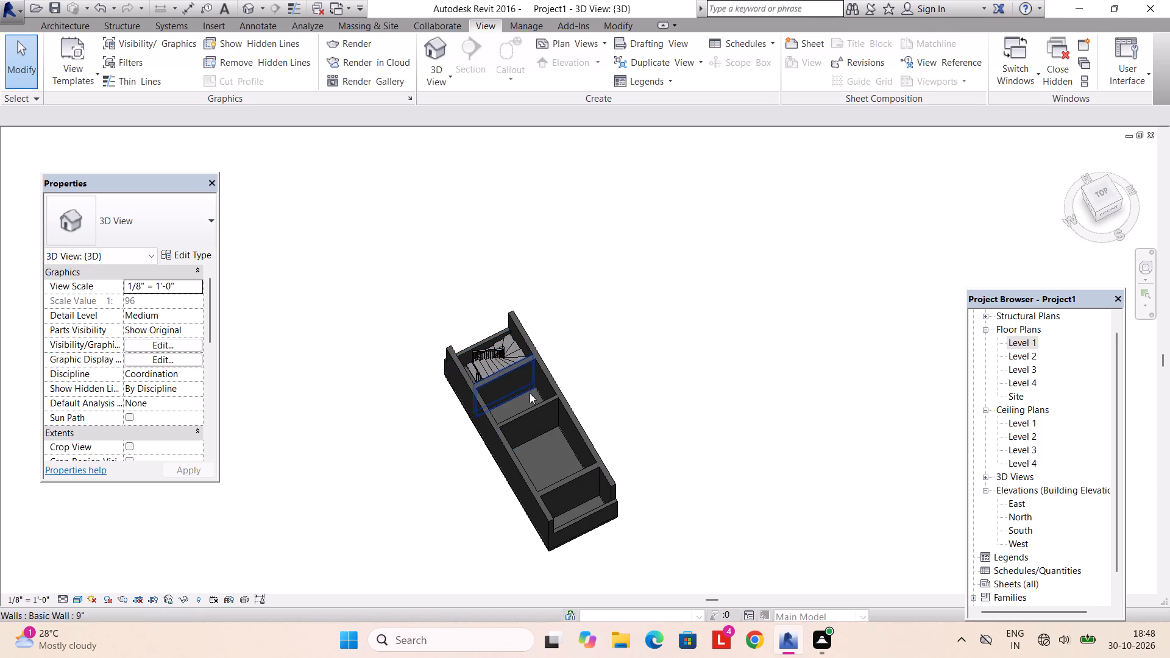
{"action": "scroll", "coordinate": [517, 373], "scroll_direction": "up", "scroll_amount": 4}
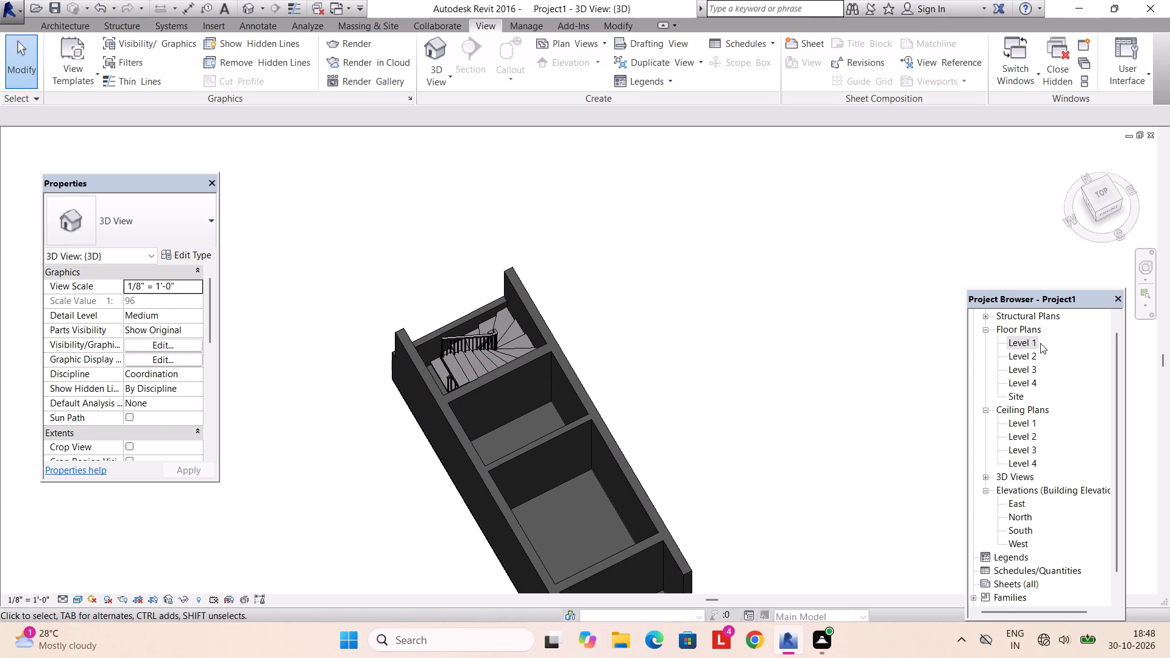
{"action": "scroll", "coordinate": [716, 425], "scroll_direction": "down", "scroll_amount": 3}
{"action": "middle_click_drag", "start_coordinate": [644, 426], "coordinate": [567, 333]}
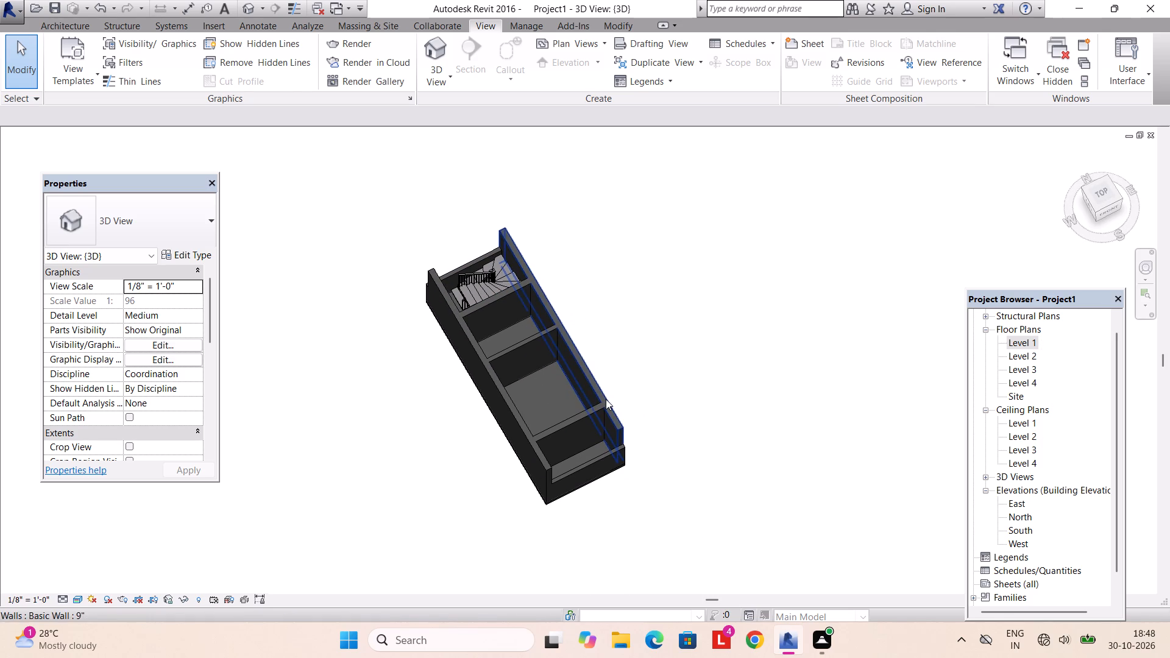
Return to the Level 1 floor plan around the stair room and the second room.
{"action": "double_click", "coordinate": [1021, 347]}
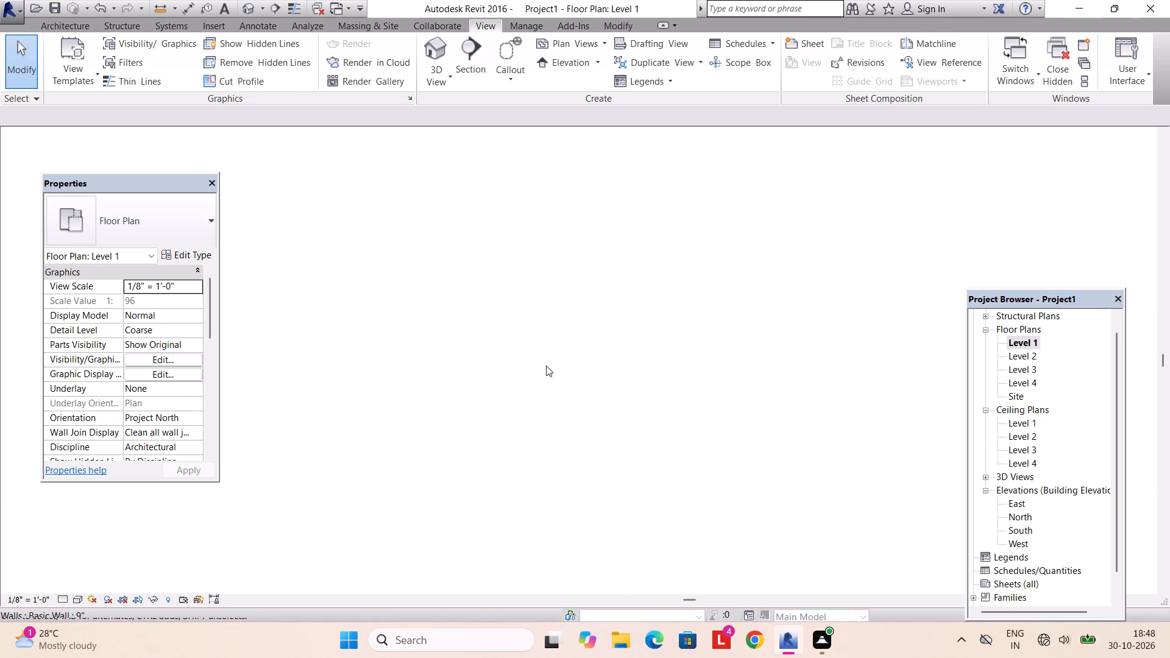
{"action": "scroll", "coordinate": [489, 378], "scroll_direction": "down", "scroll_amount": 8}
{"action": "middle_click_drag", "start_coordinate": [494, 387], "coordinate": [502, 344]}
{"action": "scroll", "coordinate": [503, 345], "scroll_direction": "up", "scroll_amount": 6}
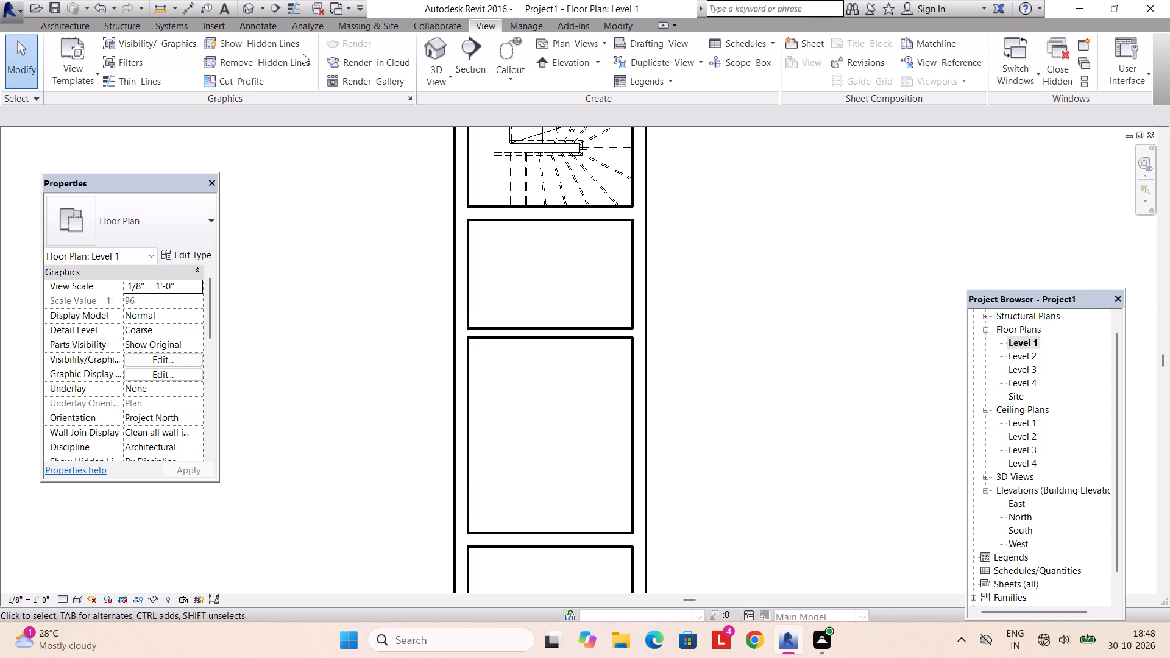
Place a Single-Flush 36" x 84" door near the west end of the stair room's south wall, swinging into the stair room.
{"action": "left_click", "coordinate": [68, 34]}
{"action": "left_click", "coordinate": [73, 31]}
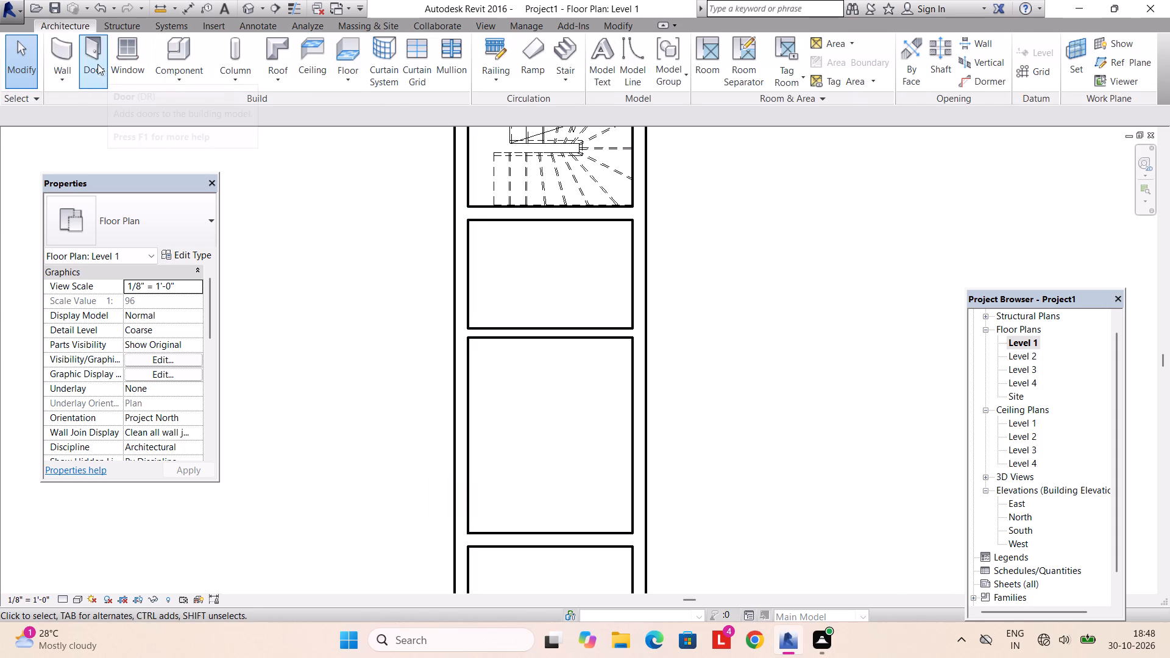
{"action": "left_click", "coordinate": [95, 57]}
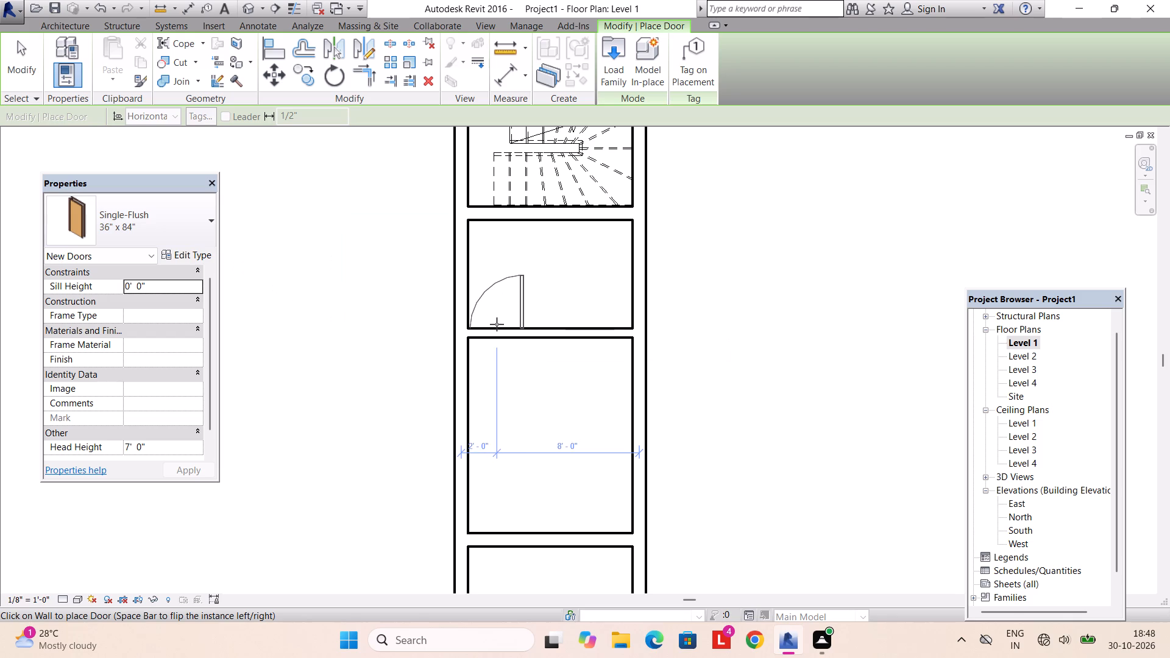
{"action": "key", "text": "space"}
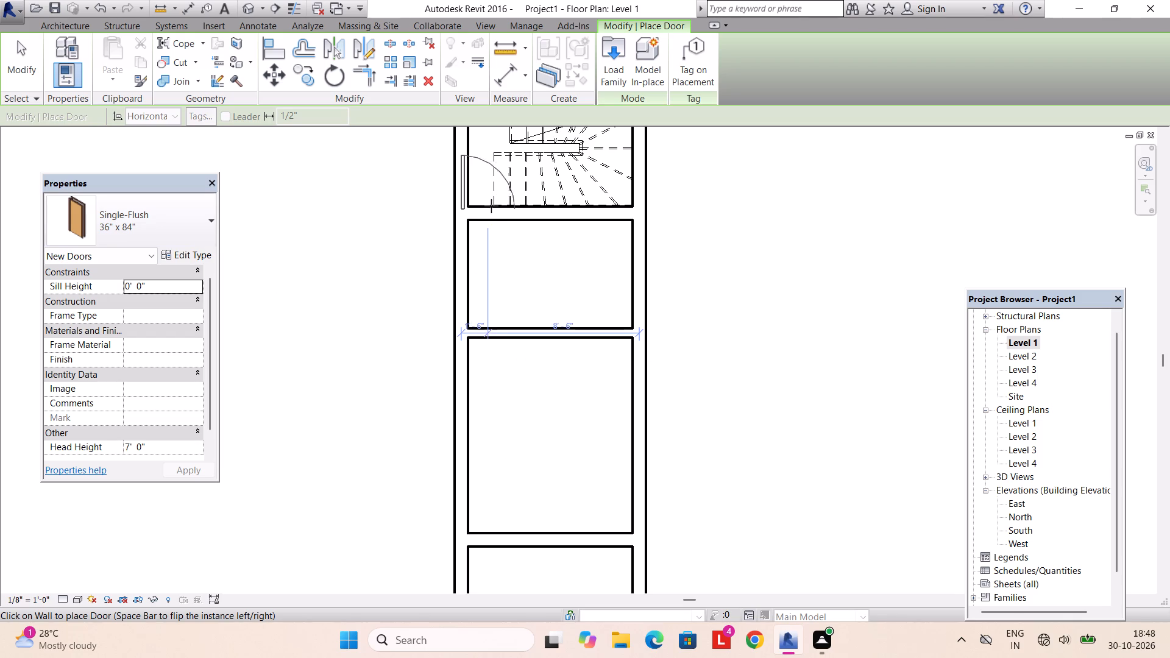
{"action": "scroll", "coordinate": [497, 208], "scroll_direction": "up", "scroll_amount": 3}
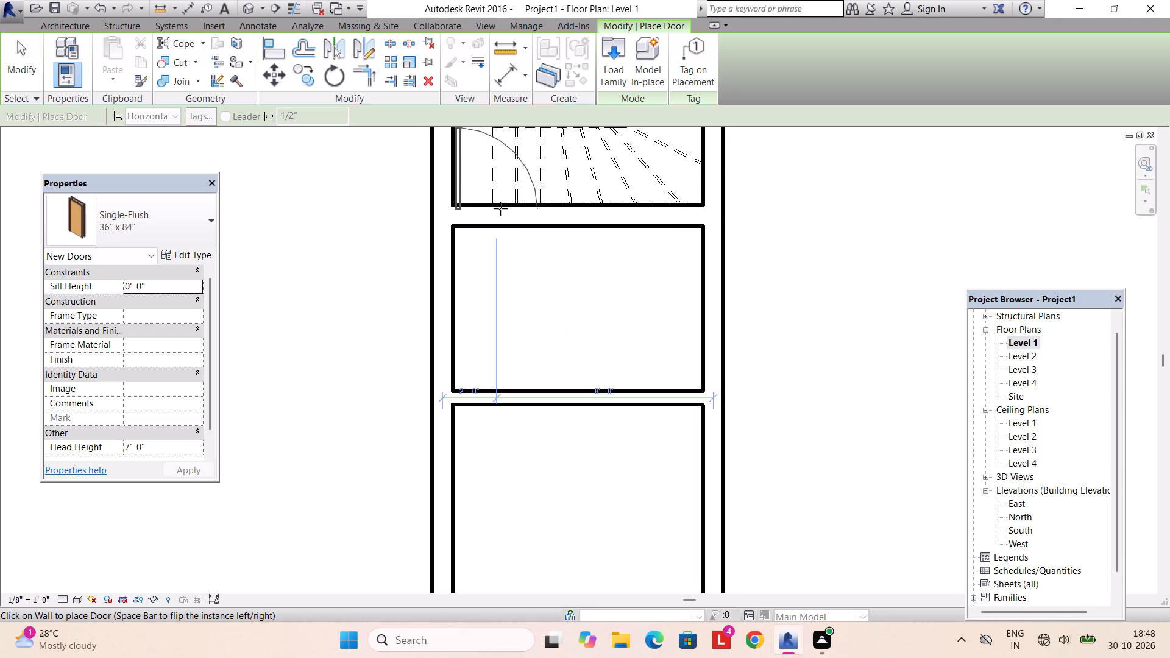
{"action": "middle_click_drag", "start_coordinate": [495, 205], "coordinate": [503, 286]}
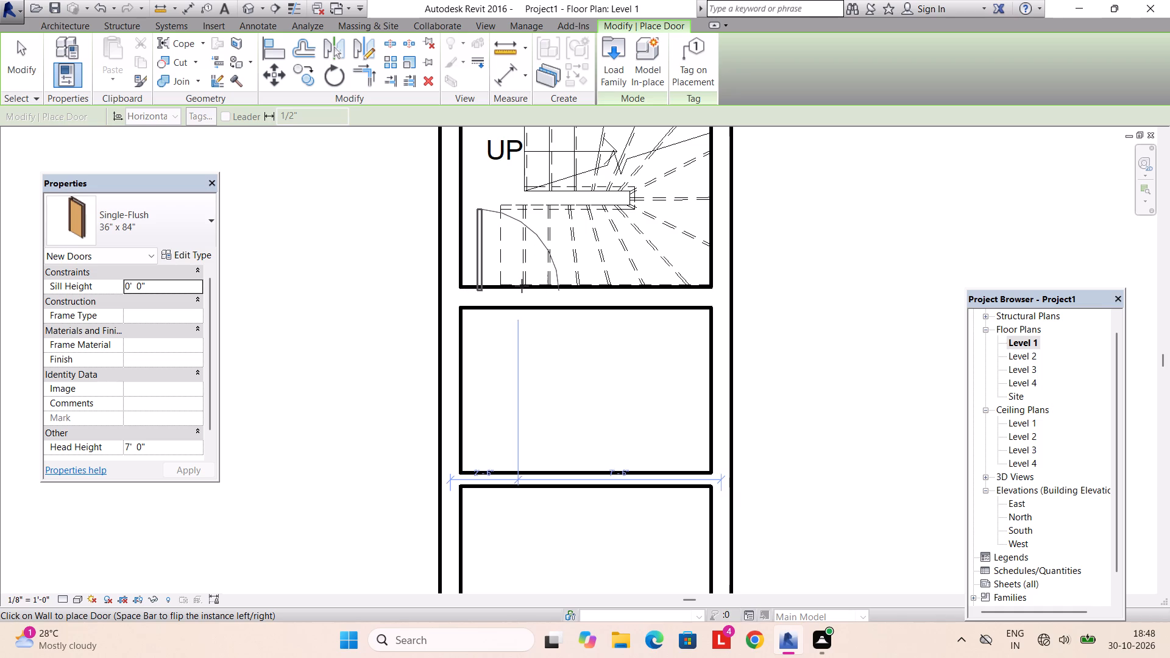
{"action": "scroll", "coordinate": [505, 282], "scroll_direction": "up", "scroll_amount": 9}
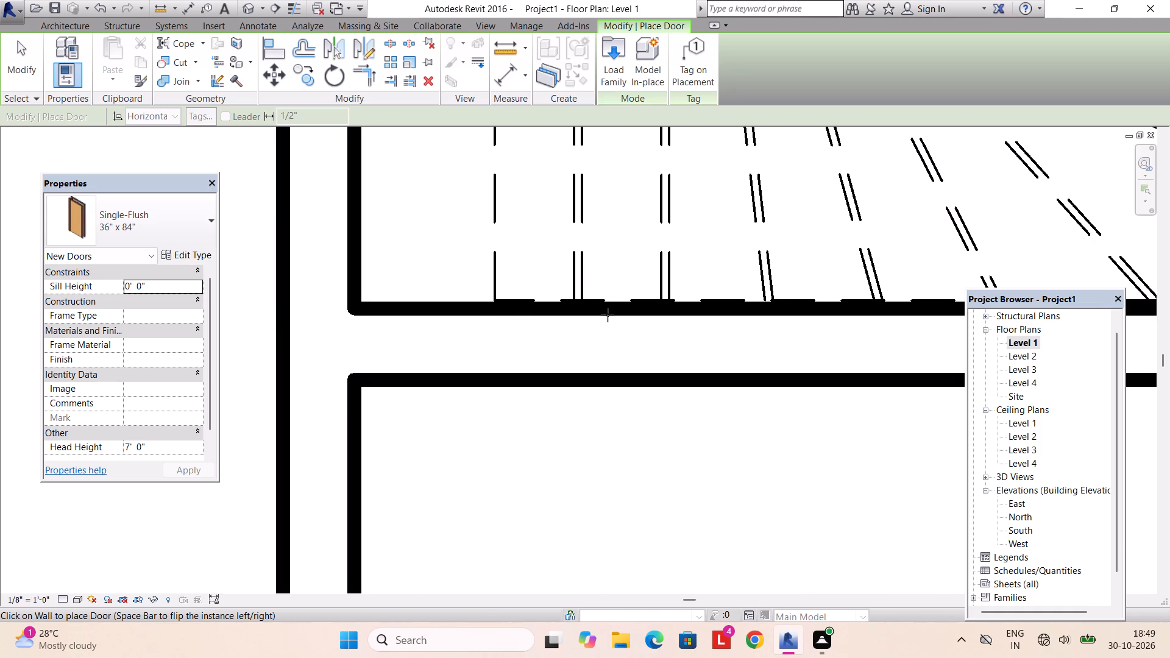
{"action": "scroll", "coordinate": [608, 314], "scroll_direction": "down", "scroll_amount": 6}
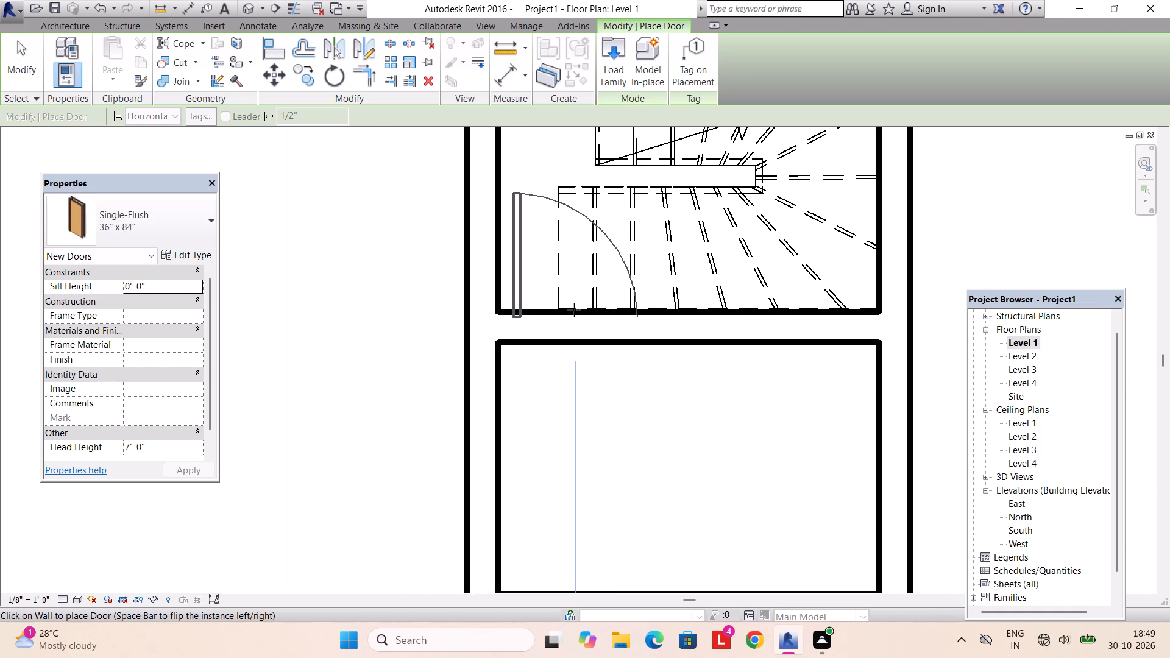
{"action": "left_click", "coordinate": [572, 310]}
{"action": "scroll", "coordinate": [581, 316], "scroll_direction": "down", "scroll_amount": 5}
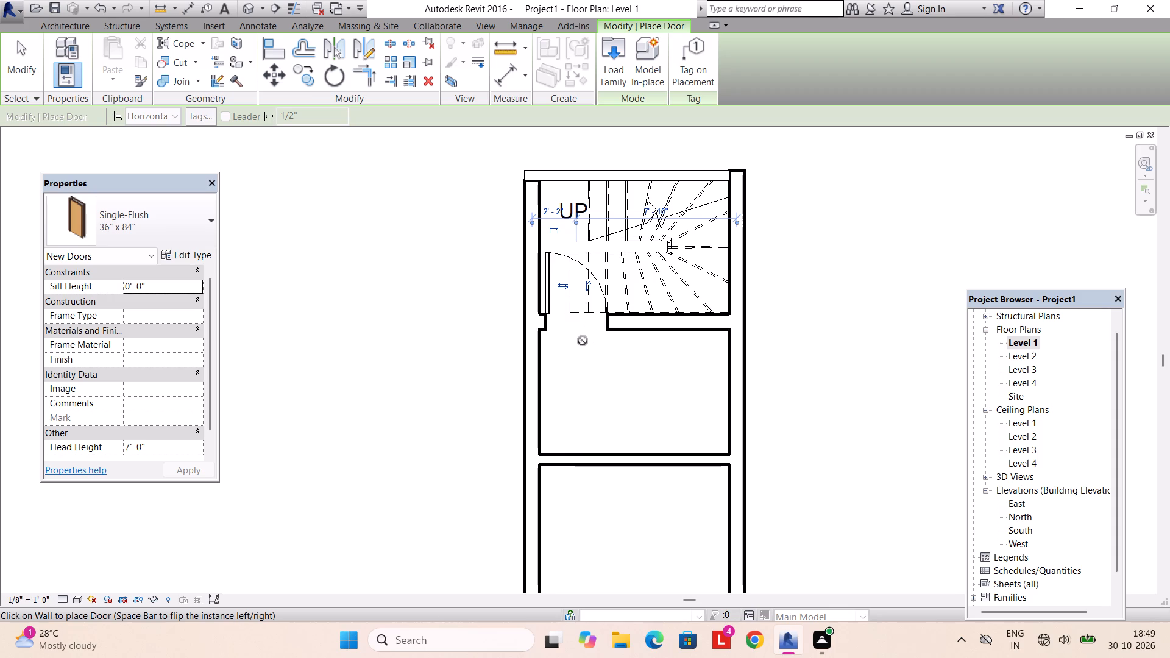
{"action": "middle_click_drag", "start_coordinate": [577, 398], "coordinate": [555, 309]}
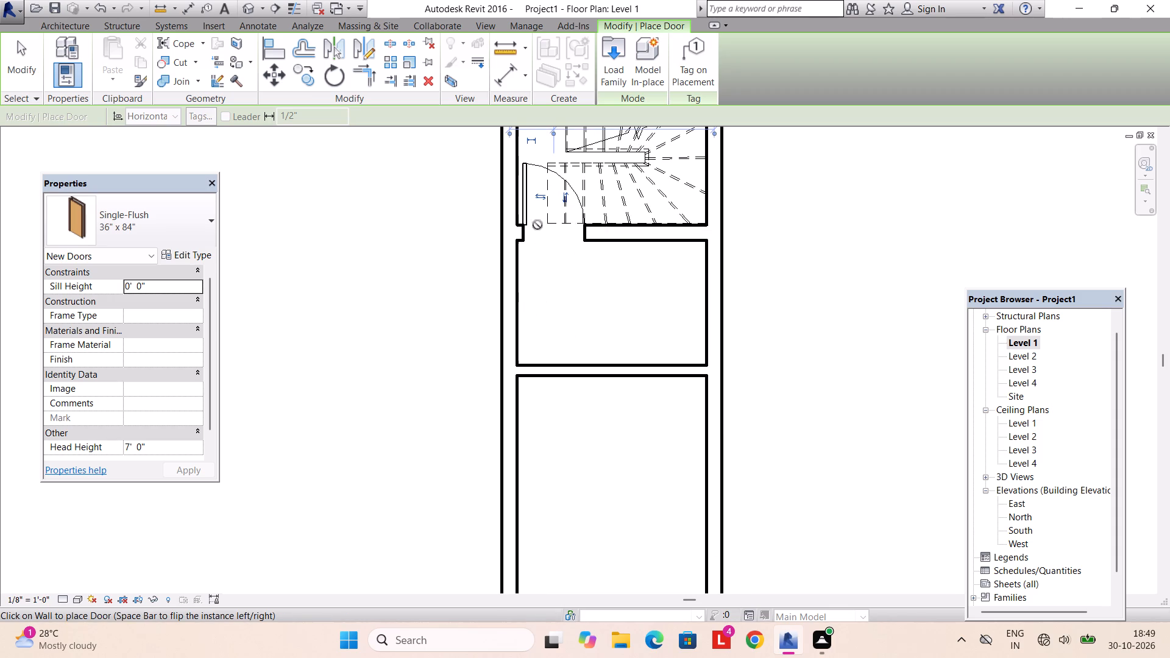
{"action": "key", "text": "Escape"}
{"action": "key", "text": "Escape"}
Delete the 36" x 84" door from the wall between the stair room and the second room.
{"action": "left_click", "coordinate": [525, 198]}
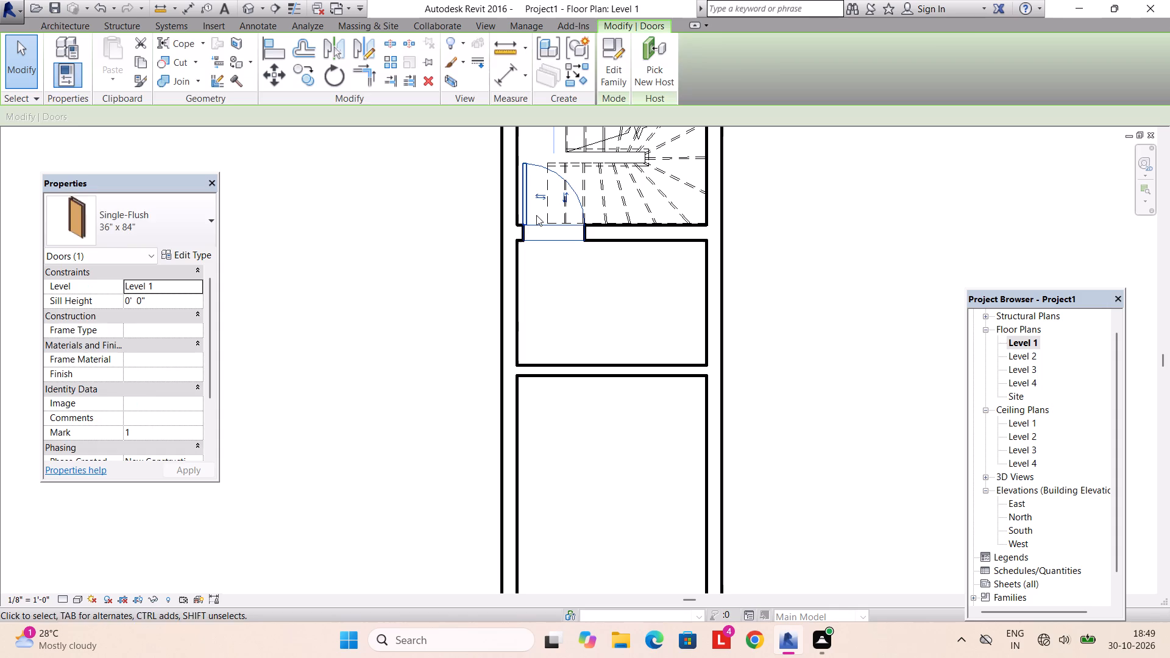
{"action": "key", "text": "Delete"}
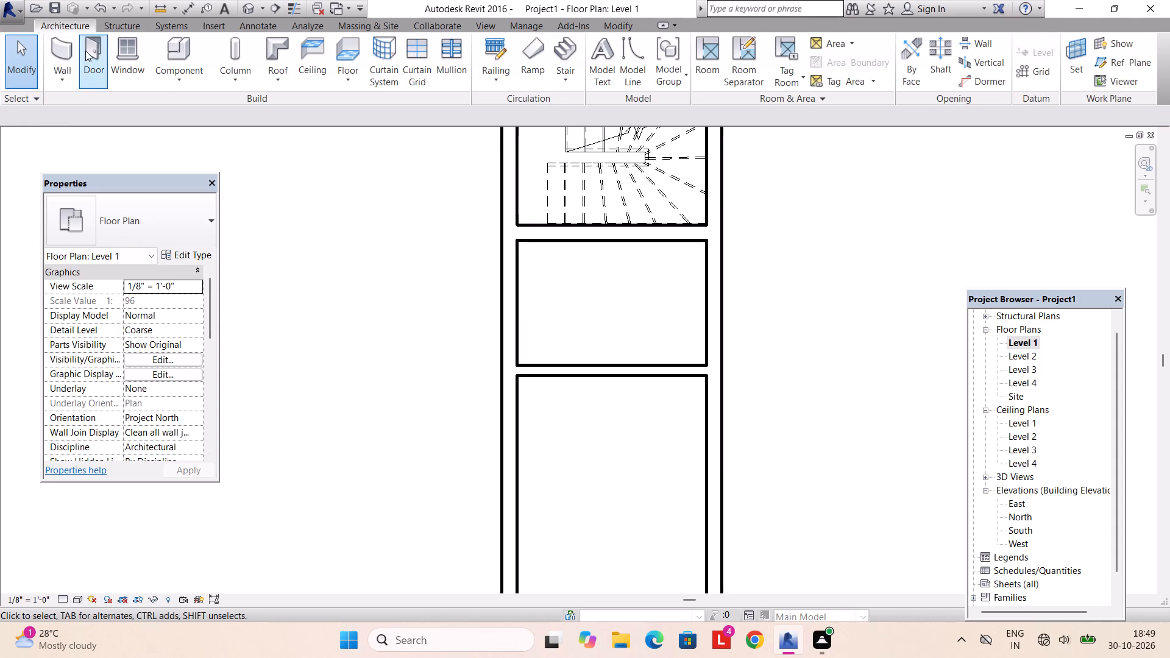
Duplicate the Single-Flush door type as 2.5' and set its width to 2.5'.
{"action": "left_click", "coordinate": [106, 51]}
{"action": "left_click", "coordinate": [197, 255]}
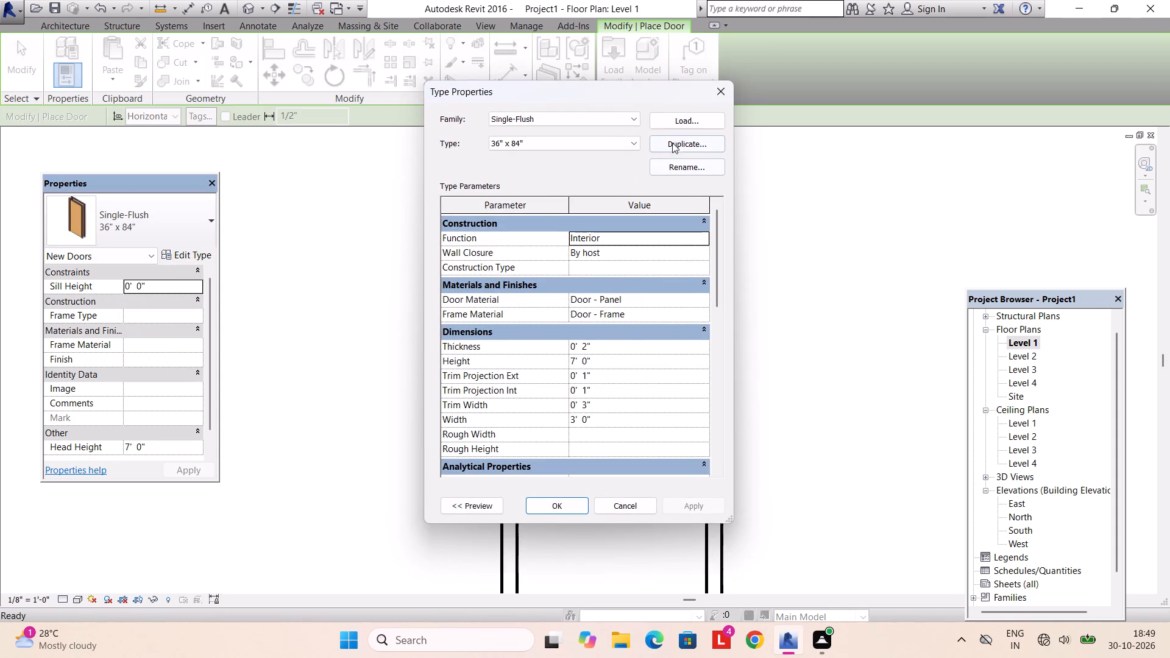
{"action": "left_click", "coordinate": [672, 142]}
{"action": "type", "text": "2.5'"}
{"action": "key", "text": "Return"}
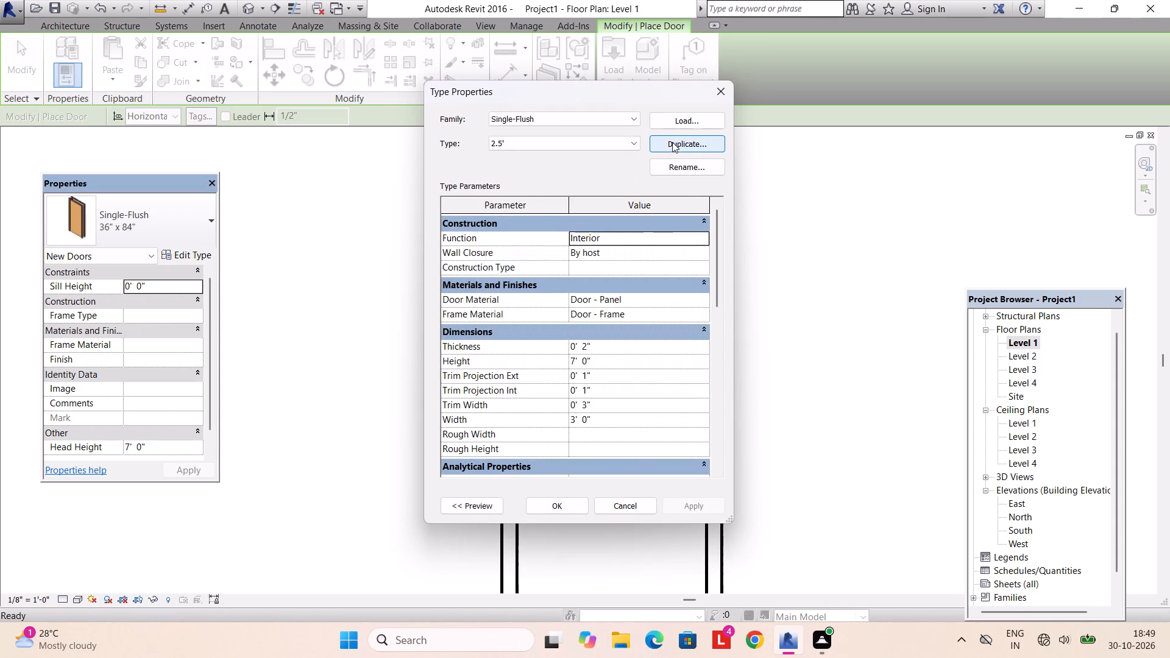
{"action": "left_click", "coordinate": [635, 425]}
{"action": "type", "text": "2.5'"}
{"action": "key", "text": "Return"}
{"action": "left_click", "coordinate": [573, 505]}
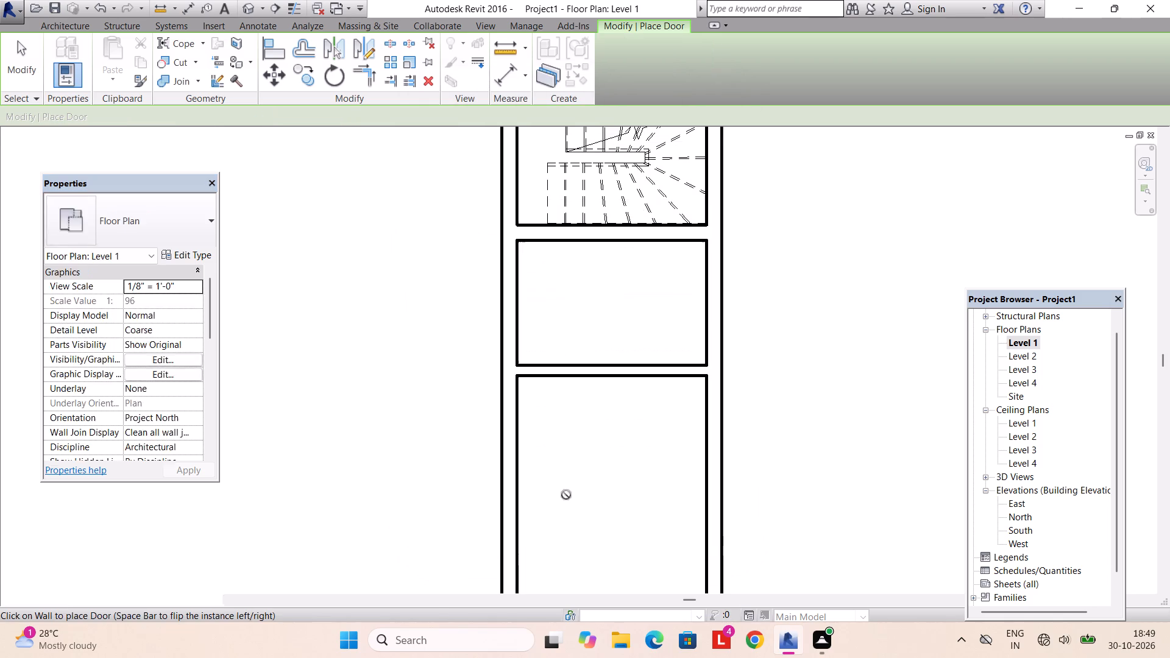
Place the 2.5' door in the stair room's south wall, centred about 2' from the west wall's centreline, swinging into the stair room.
{"action": "middle_click_drag", "start_coordinate": [542, 273], "coordinate": [537, 365]}
{"action": "scroll", "coordinate": [520, 306], "scroll_direction": "up", "scroll_amount": 2}
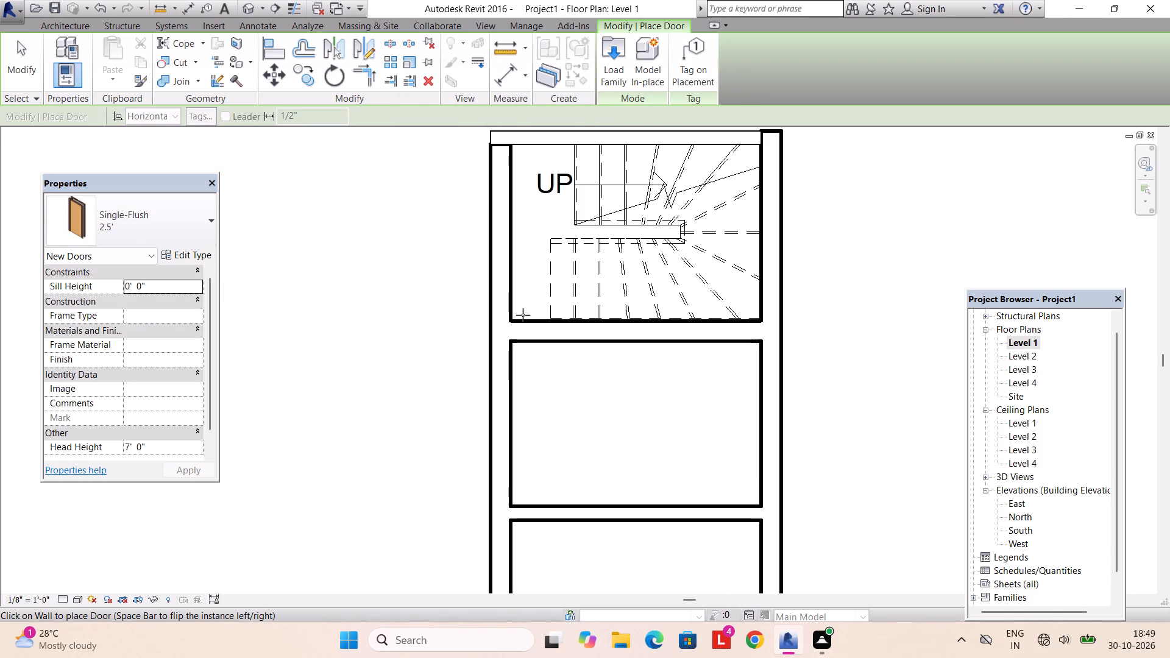
{"action": "key", "text": "space"}
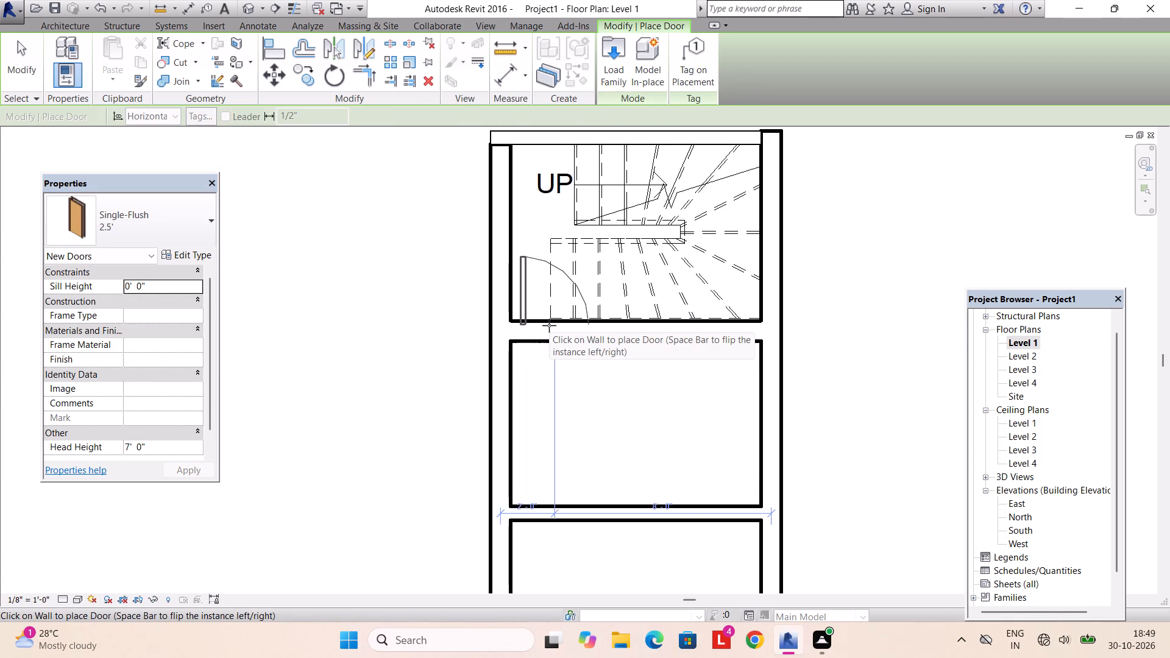
{"action": "left_click", "coordinate": [550, 325]}
{"action": "scroll", "coordinate": [536, 314], "scroll_direction": "up", "scroll_amount": 2}
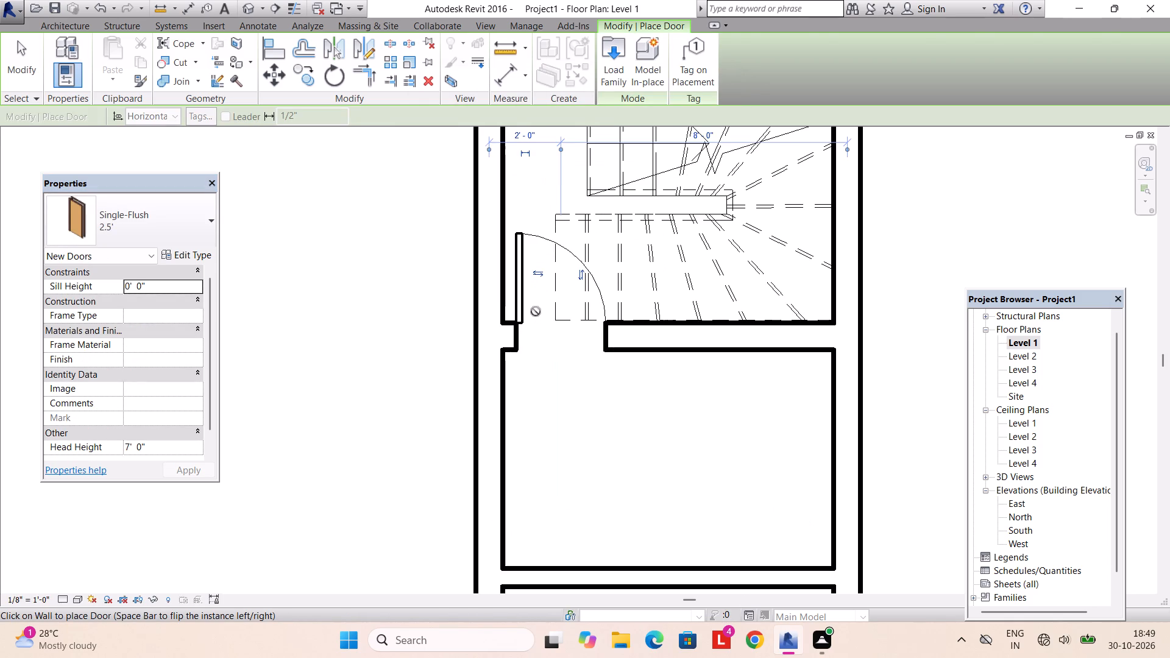
Nudge the 2.5' door slightly west so its centre is about 1'-11" from the west wall's centreline.
{"action": "key", "text": "Escape"}
{"action": "key", "text": "Escape"}
{"action": "left_click", "coordinate": [528, 319]}
{"action": "key", "text": "Left"}
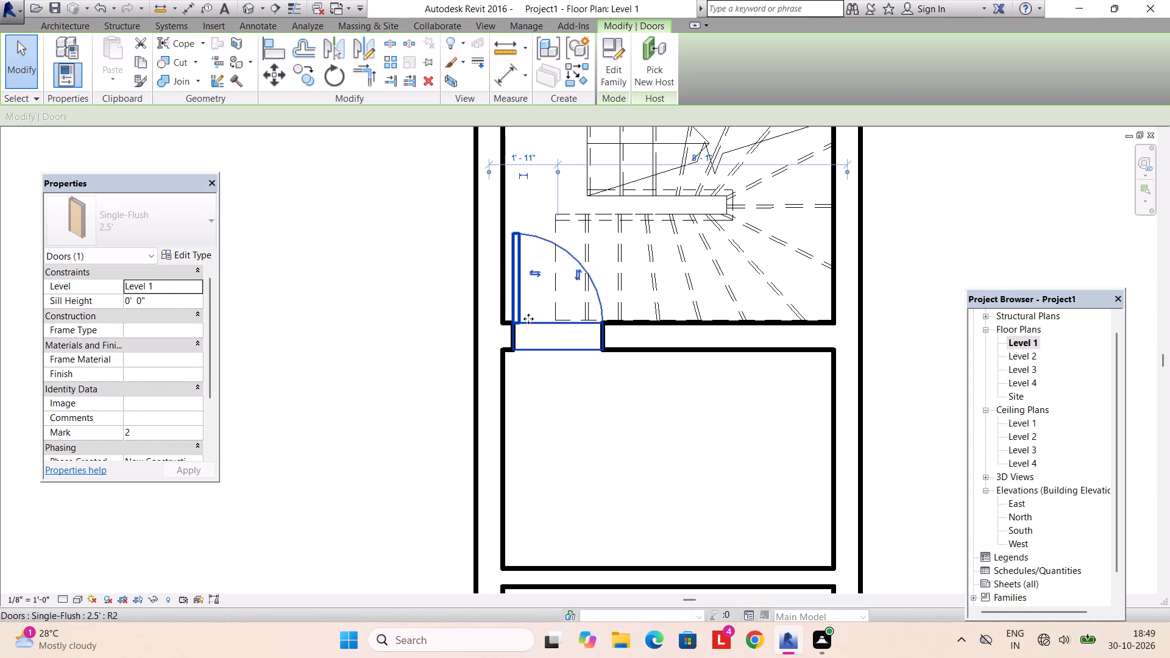
{"action": "scroll", "coordinate": [523, 331], "scroll_direction": "up", "scroll_amount": 3}
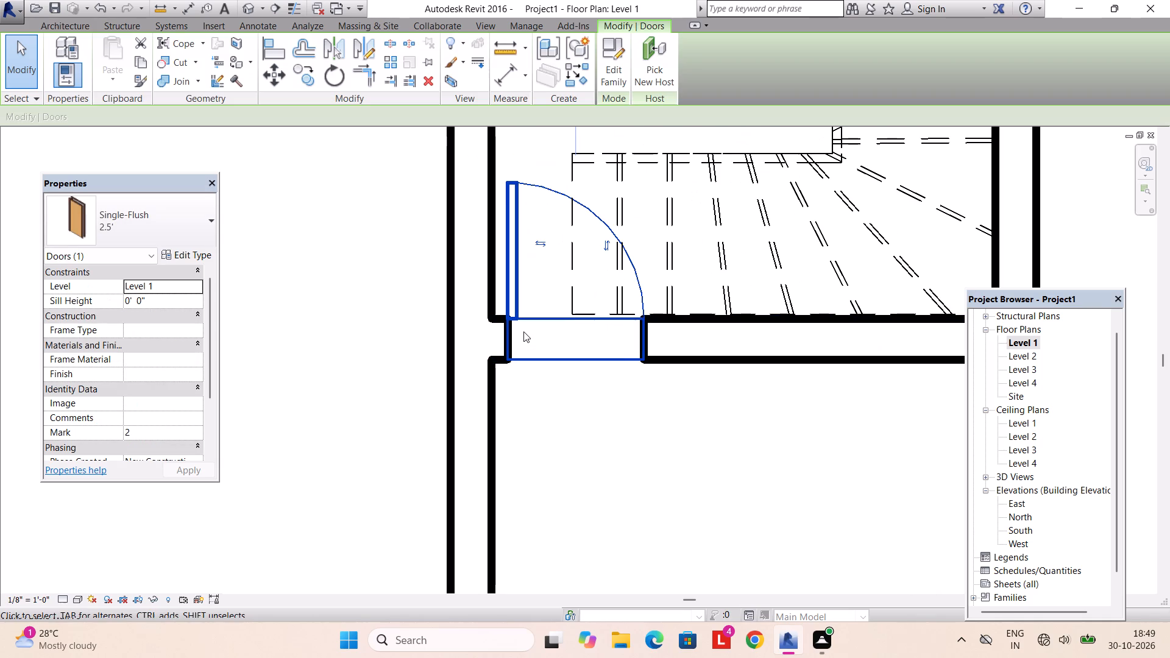
{"action": "key", "text": "Escape"}
Open the Door-Exterior-Double-Full Glass-Wood_Clad family for loading from the Residential doors folder of the US Imperial library.
{"action": "scroll", "coordinate": [531, 343], "scroll_direction": "down", "scroll_amount": 7}
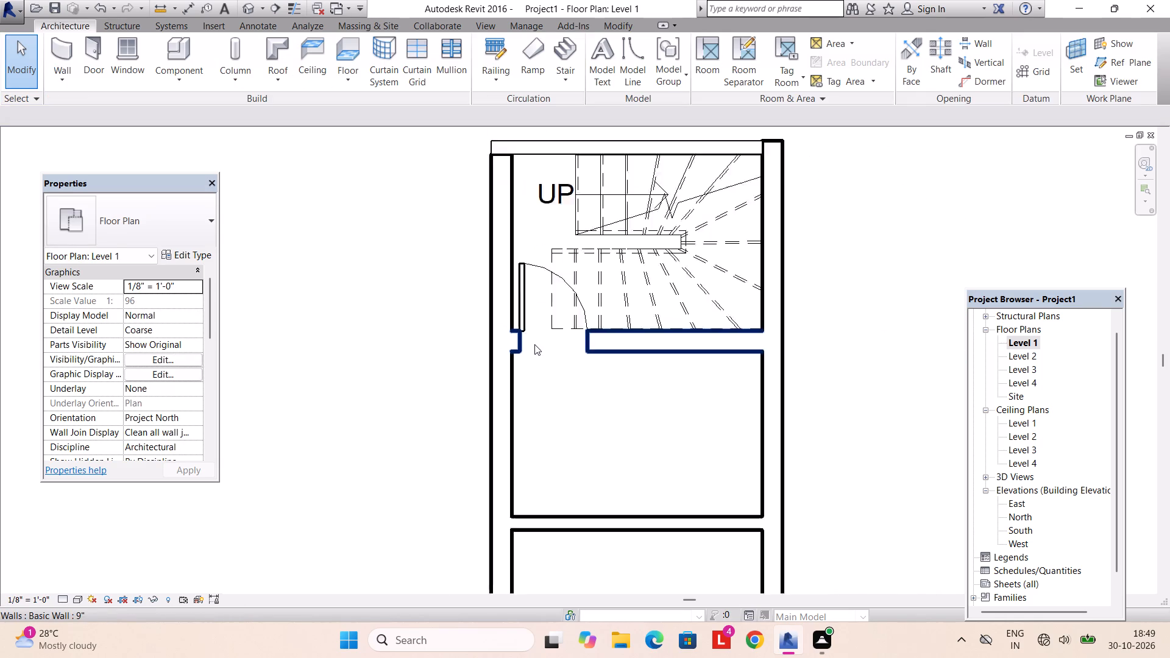
{"action": "scroll", "coordinate": [534, 344], "scroll_direction": "down", "scroll_amount": 2}
{"action": "middle_click_drag", "start_coordinate": [551, 367], "coordinate": [550, 280]}
{"action": "scroll", "coordinate": [549, 338], "scroll_direction": "up", "scroll_amount": 3}
{"action": "scroll", "coordinate": [549, 338], "scroll_direction": "down", "scroll_amount": 4}
{"action": "middle_click_drag", "start_coordinate": [550, 346], "coordinate": [525, 246]}
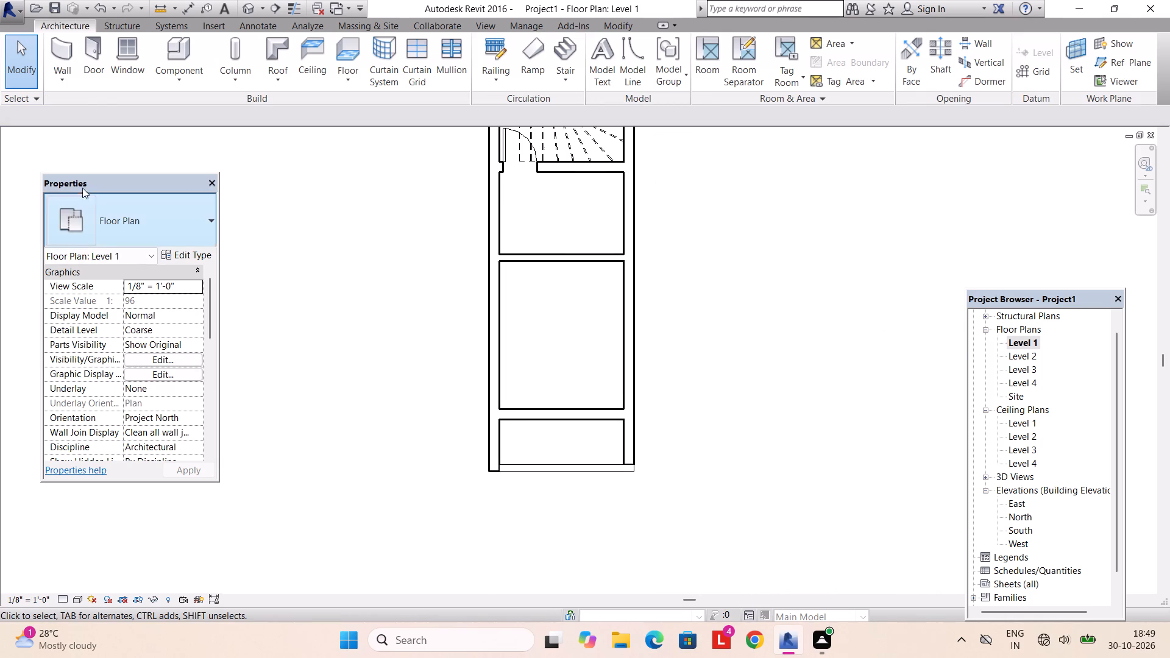
{"action": "left_click", "coordinate": [87, 70]}
{"action": "left_click", "coordinate": [604, 79]}
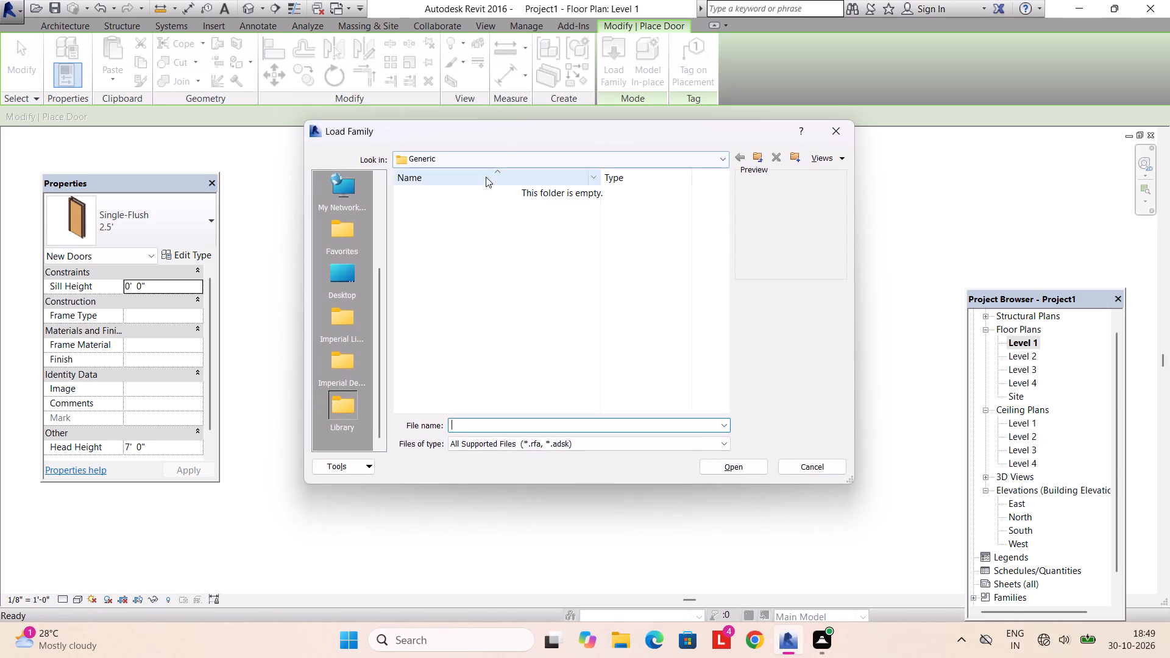
{"action": "left_click", "coordinate": [518, 157]}
{"action": "left_click", "coordinate": [504, 252]}
{"action": "double_click", "coordinate": [498, 219]}
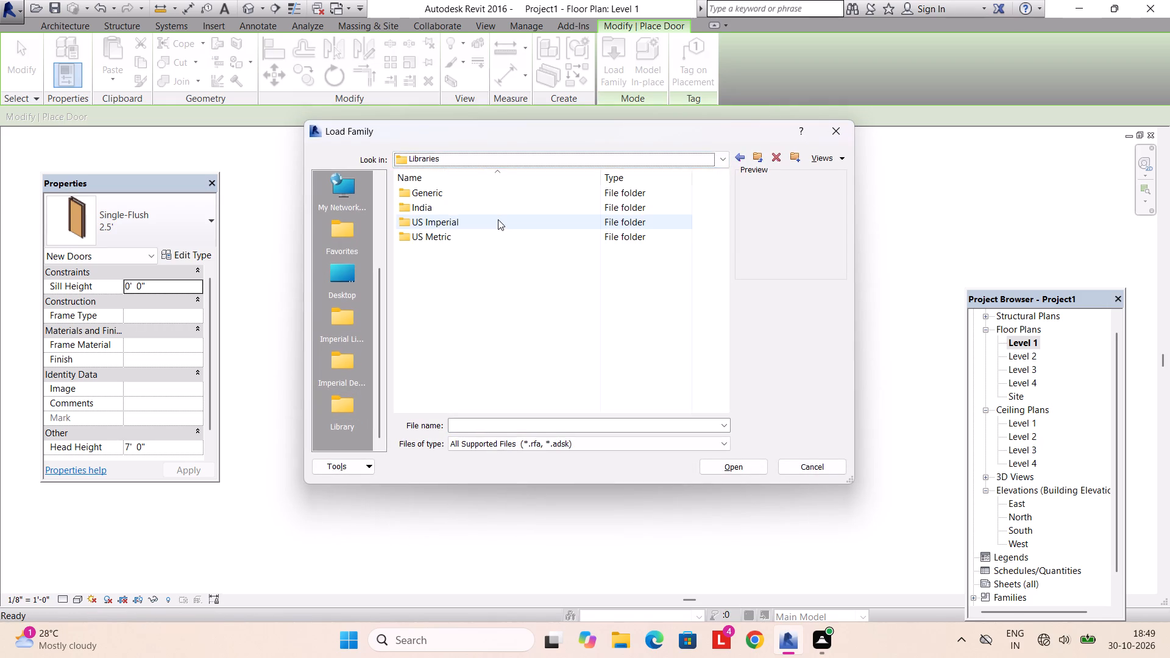
{"action": "double_click", "coordinate": [487, 331]}
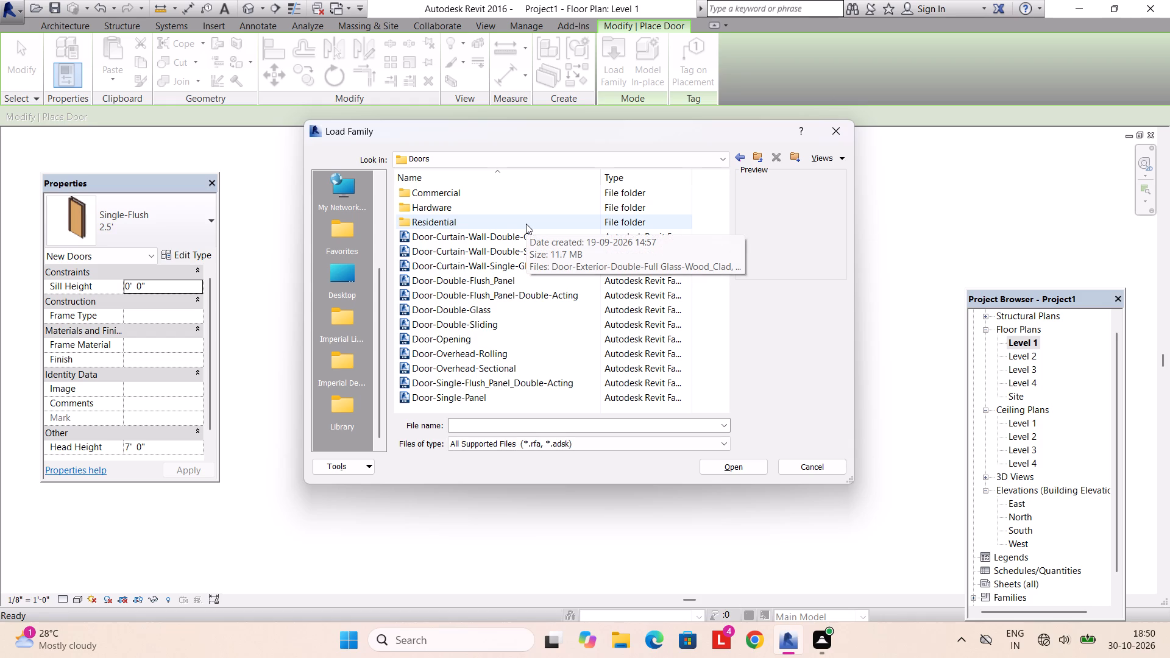
{"action": "double_click", "coordinate": [484, 216]}
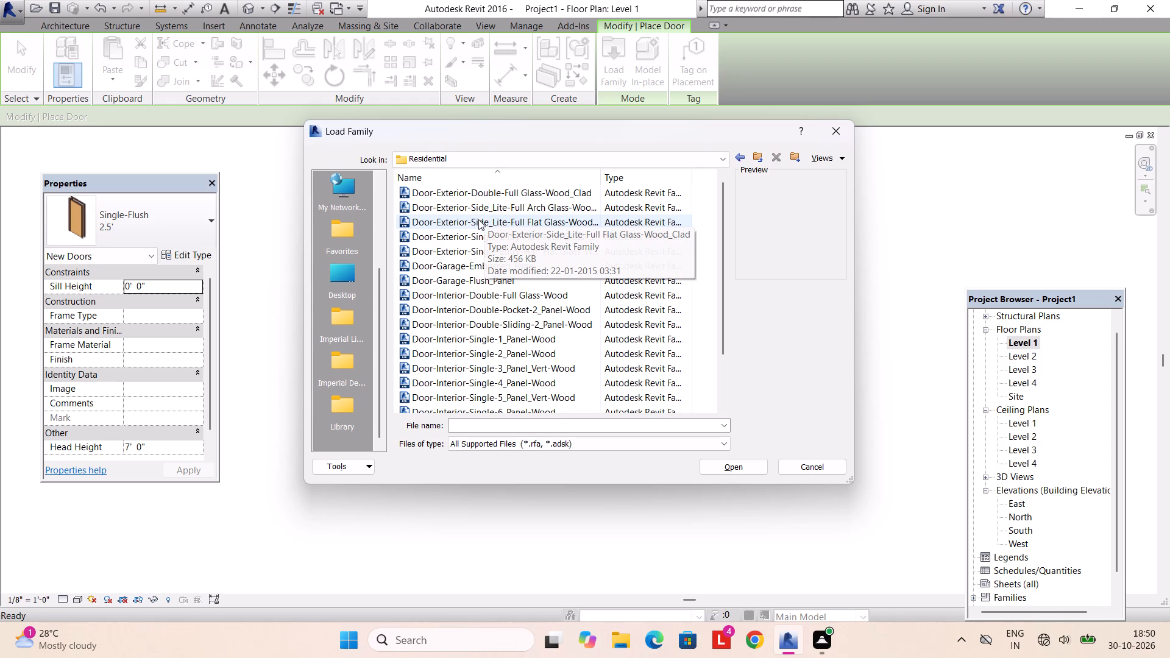
{"action": "left_click", "coordinate": [481, 194]}
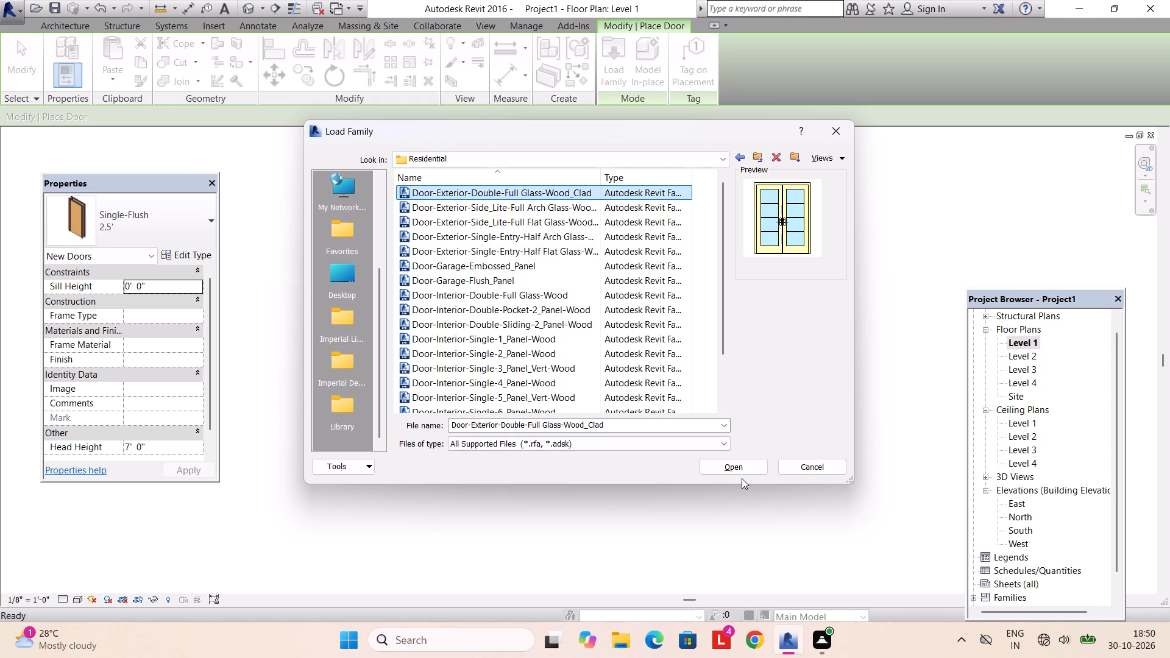
{"action": "left_click", "coordinate": [740, 472]}
Look through the width and height types offered for the exterior double full-glass door family.
{"action": "scroll", "coordinate": [533, 313], "scroll_direction": "down", "scroll_amount": 1}
{"action": "scroll", "coordinate": [533, 313], "scroll_direction": "up", "scroll_amount": 2}
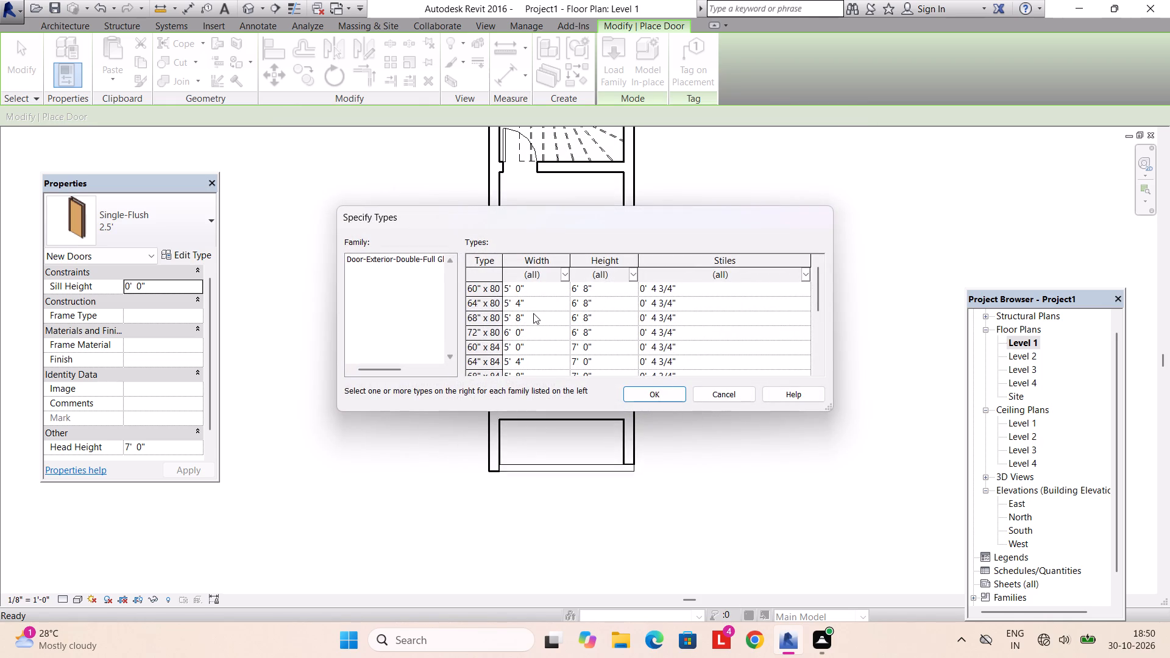
{"action": "scroll", "coordinate": [523, 334], "scroll_direction": "up", "scroll_amount": 2}
{"action": "scroll", "coordinate": [523, 334], "scroll_direction": "down", "scroll_amount": 3}
{"action": "scroll", "coordinate": [523, 334], "scroll_direction": "up", "scroll_amount": 2}
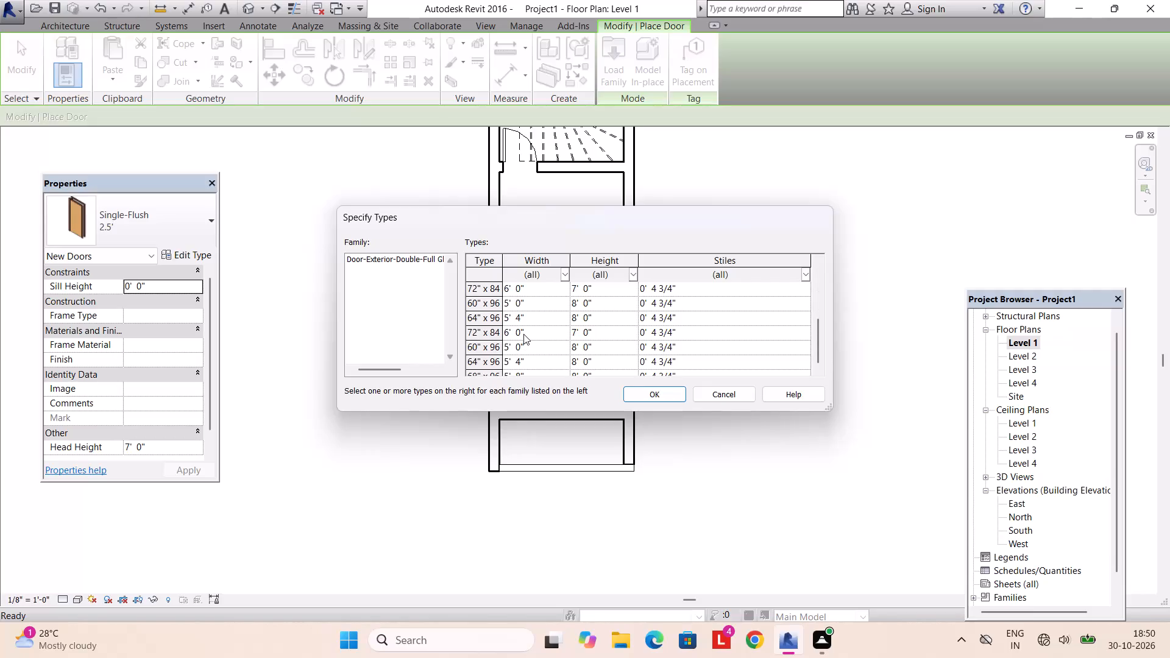
{"action": "scroll", "coordinate": [523, 334], "scroll_direction": "up", "scroll_amount": 2}
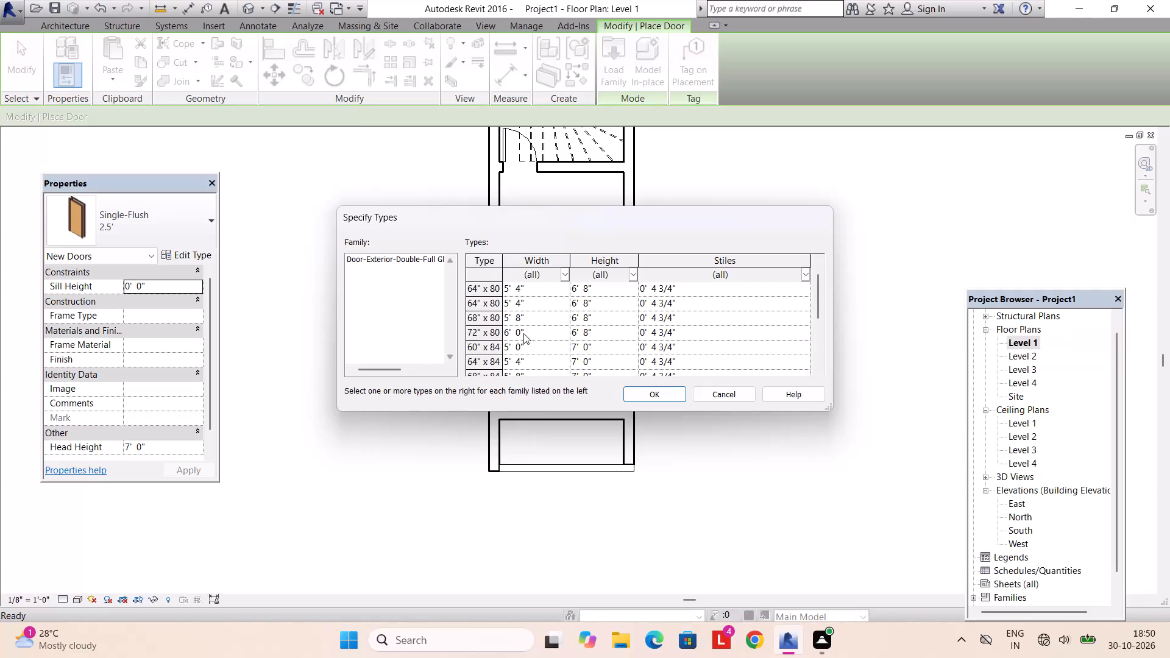
{"action": "scroll", "coordinate": [523, 331], "scroll_direction": "up", "scroll_amount": 3}
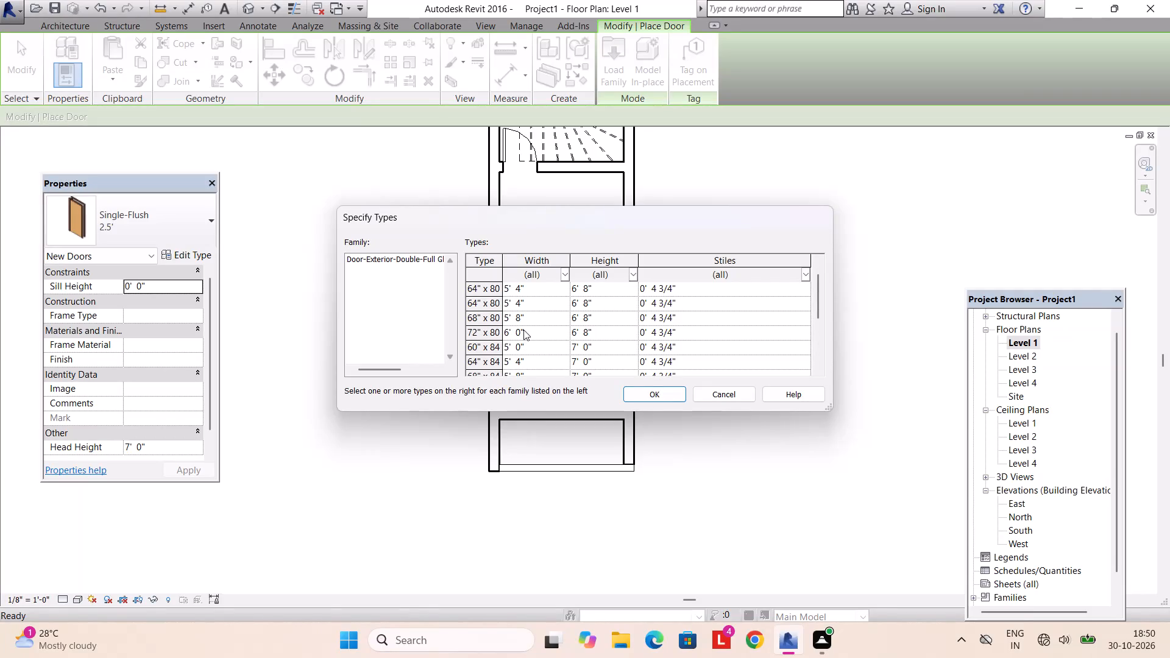
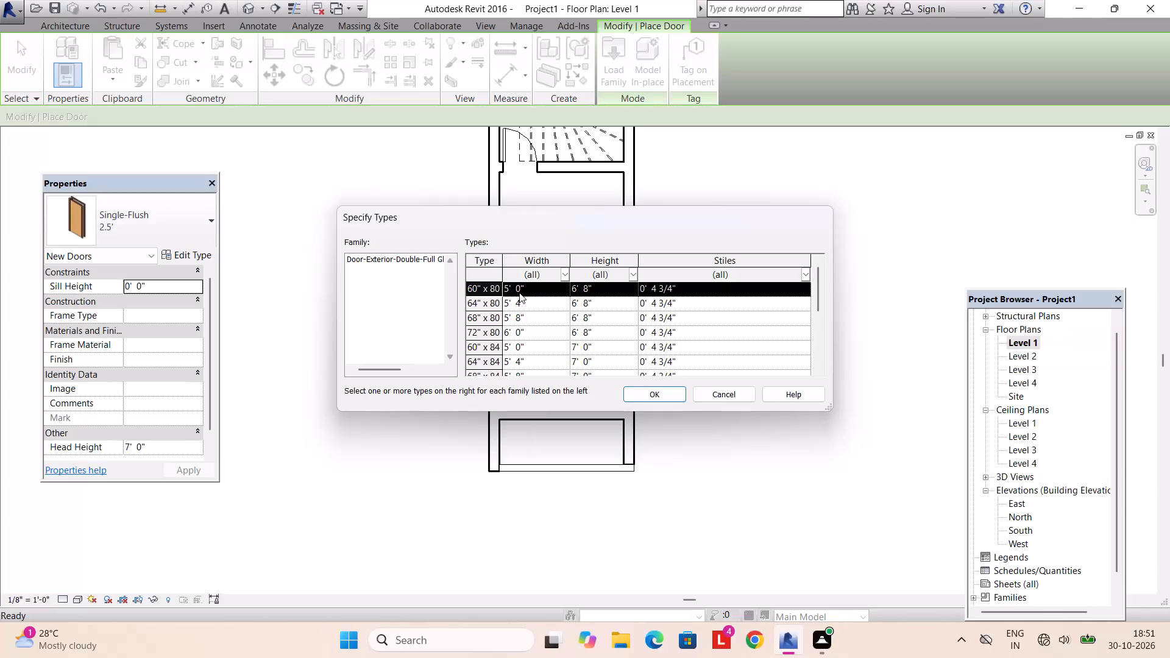
Load the 60" x 84" type of the exterior double full-glass door family.
{"action": "left_click", "coordinate": [526, 345]}
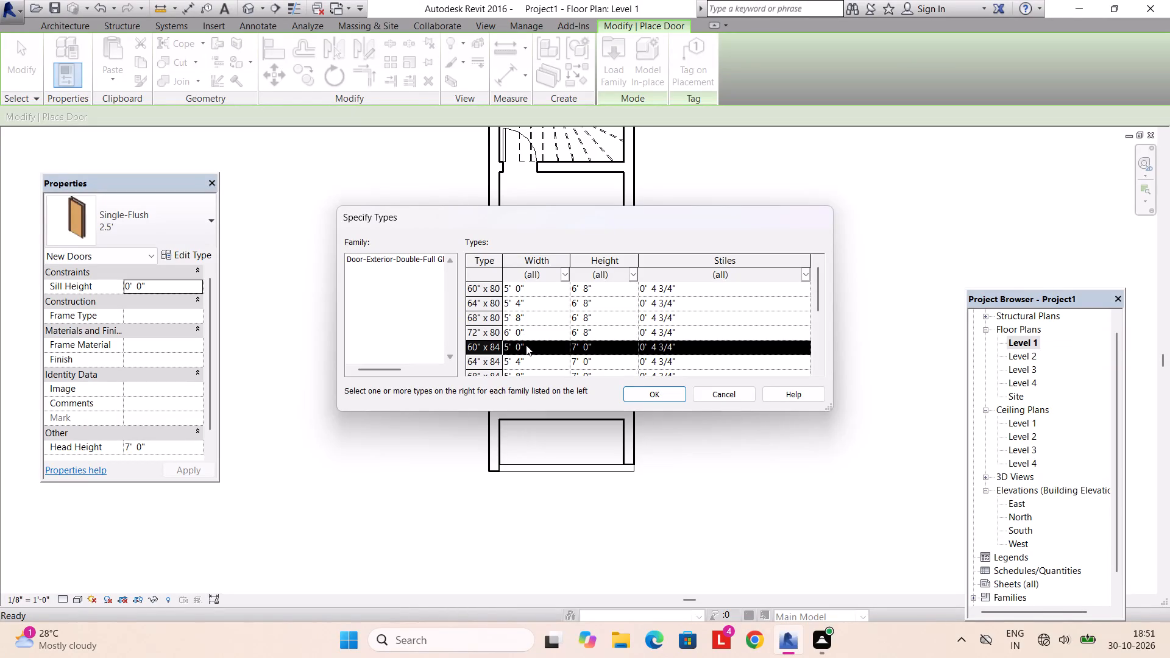
{"action": "left_click", "coordinate": [652, 392]}
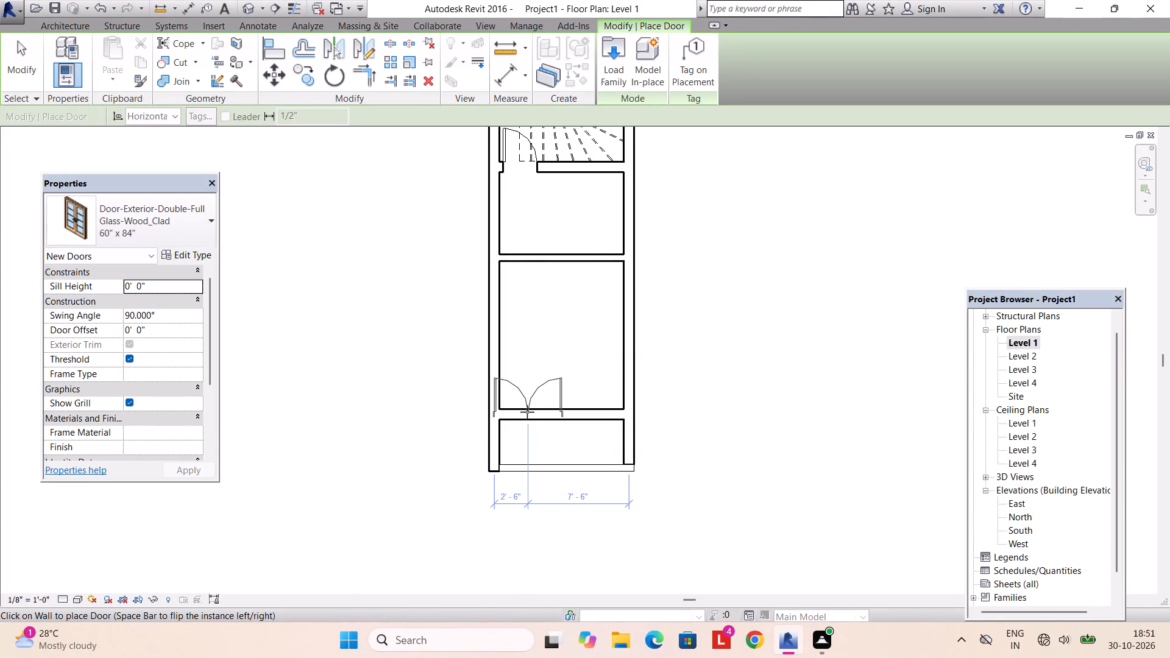
Set the width of the 60" x 84" double door type to 4'.
{"action": "left_click", "coordinate": [214, 261]}
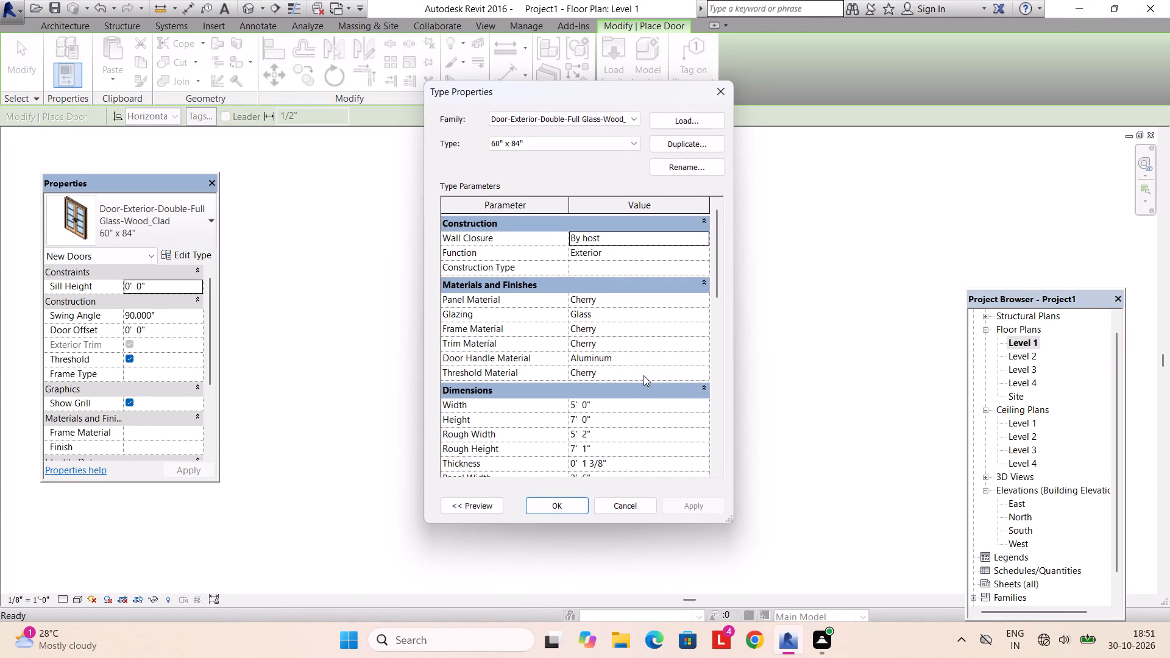
{"action": "left_click", "coordinate": [626, 400]}
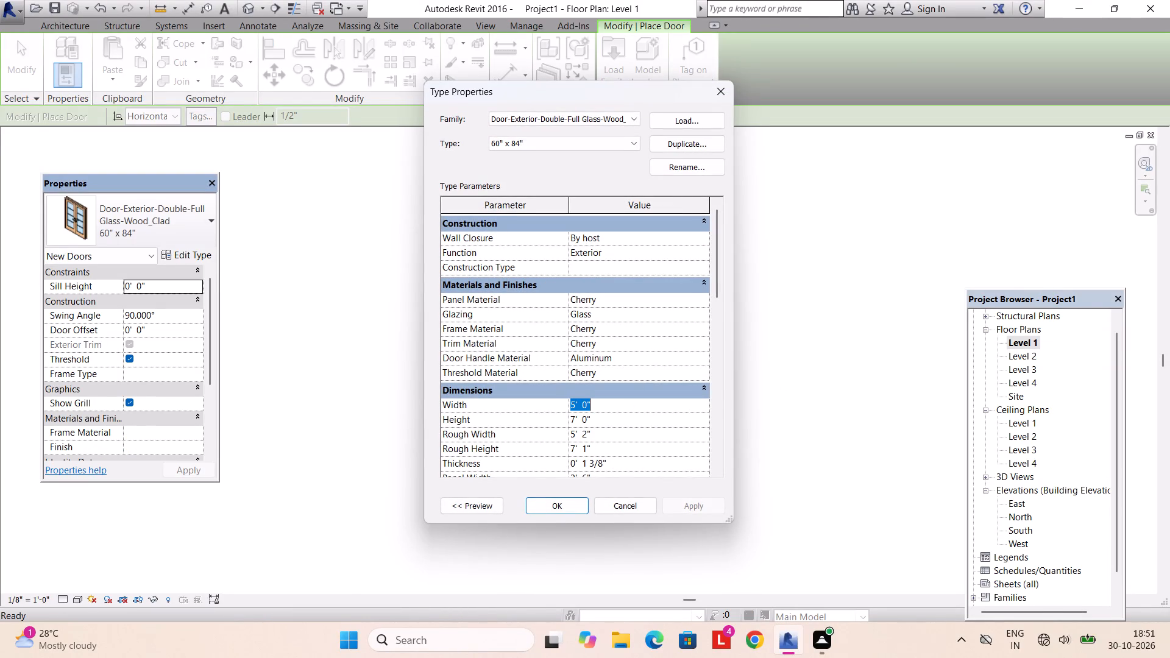
{"action": "type", "text": "4'"}
{"action": "key", "text": "Return"}
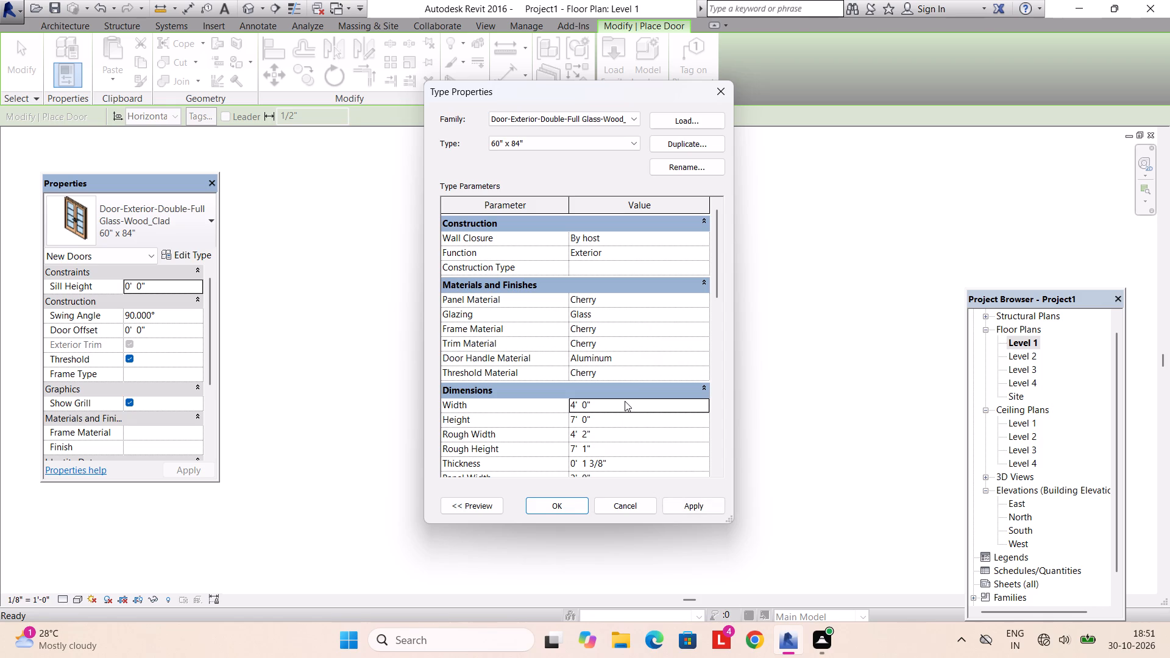
{"action": "left_click", "coordinate": [560, 506]}
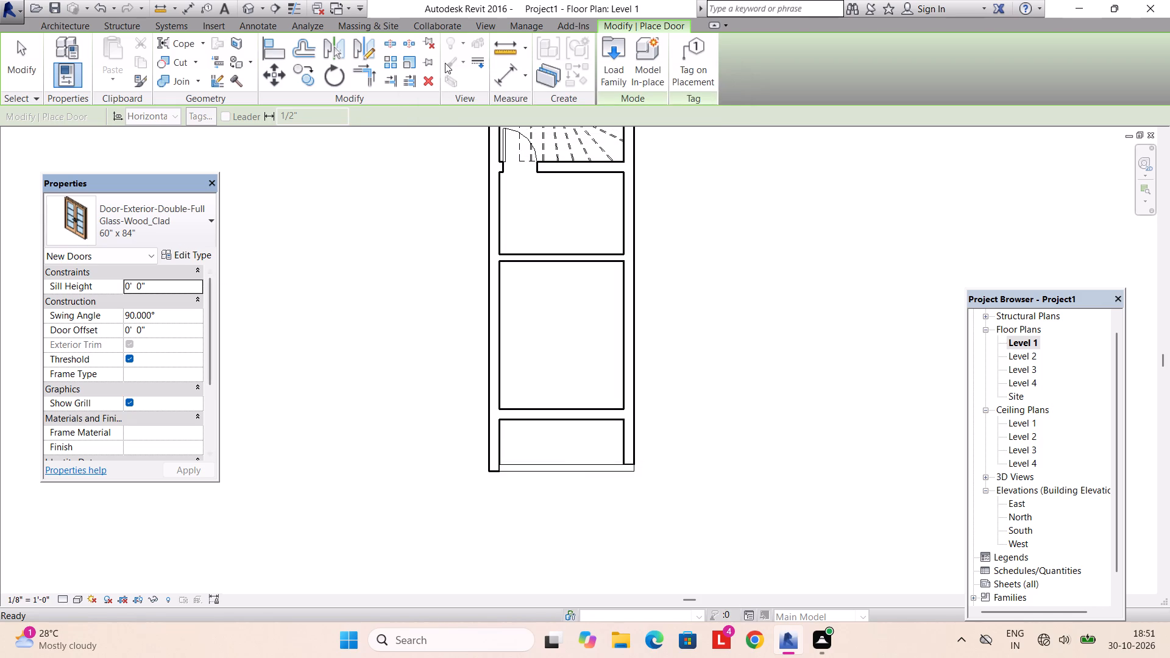
Place the double door in the south wall of the largest room, centred 3'-0" from the west wall's centreline, swinging into that room.
{"action": "left_click", "coordinate": [70, 21]}
{"action": "left_click", "coordinate": [97, 49]}
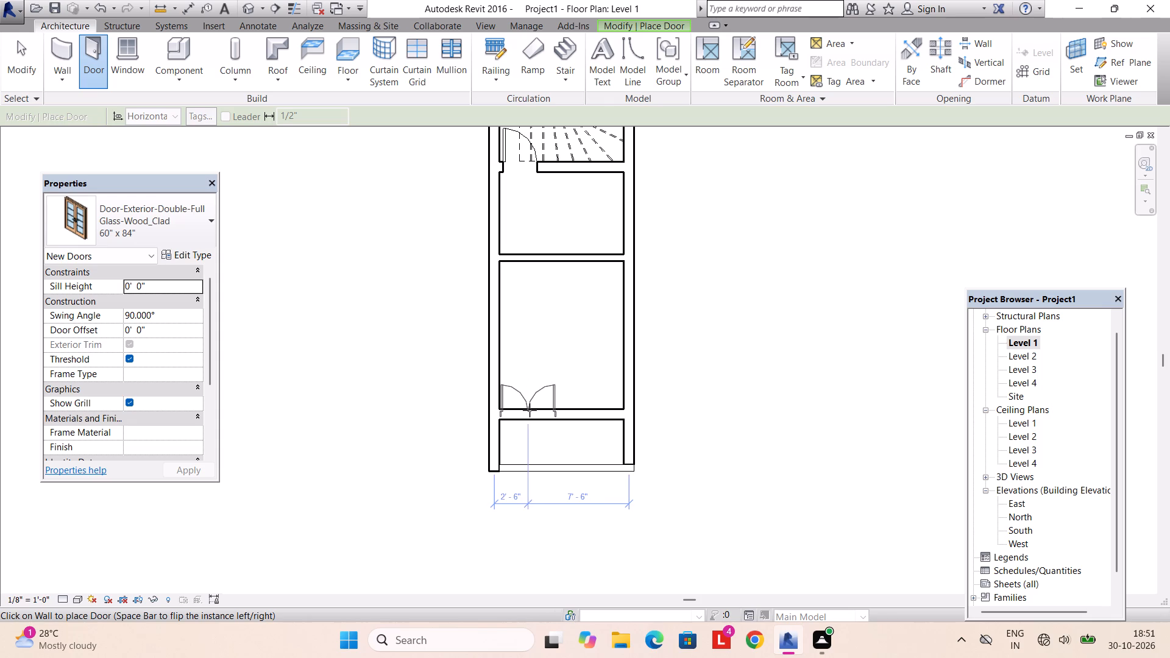
{"action": "scroll", "coordinate": [531, 410], "scroll_direction": "up", "scroll_amount": 5}
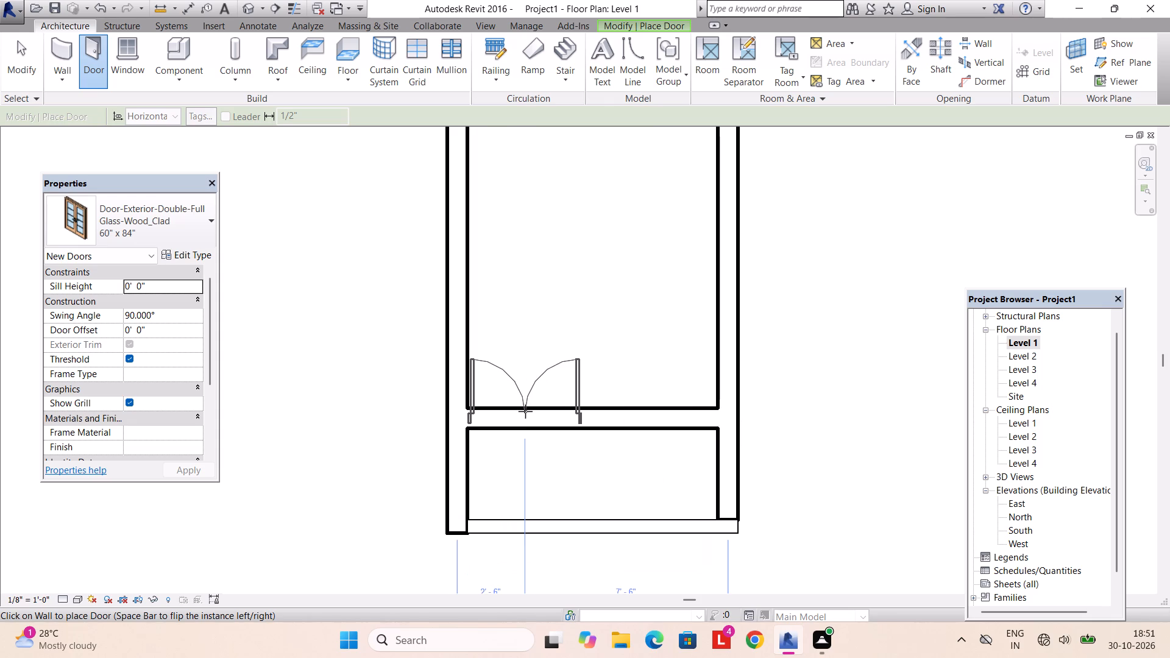
{"action": "left_click", "coordinate": [537, 413]}
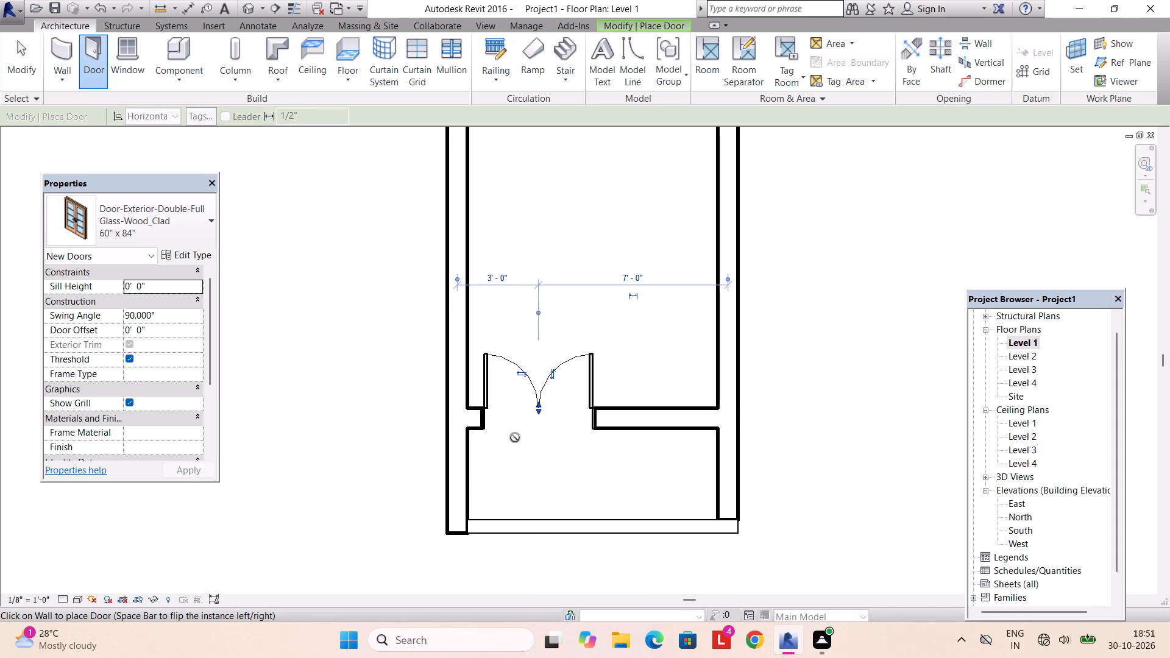
{"action": "scroll", "coordinate": [515, 437], "scroll_direction": "down", "scroll_amount": 3}
{"action": "scroll", "coordinate": [515, 437], "scroll_direction": "up", "scroll_amount": 4}
{"action": "scroll", "coordinate": [516, 437], "scroll_direction": "down", "scroll_amount": 2}
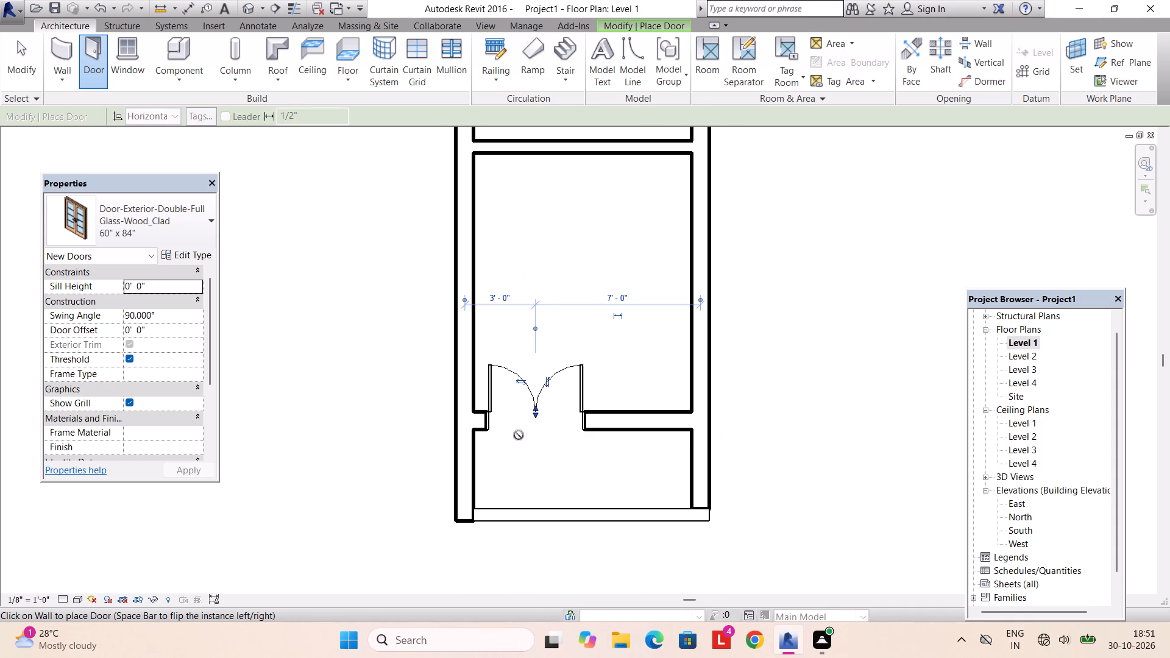
{"action": "key", "text": "Escape"}
{"action": "key", "text": "grave"}
{"action": "key", "text": "Escape"}
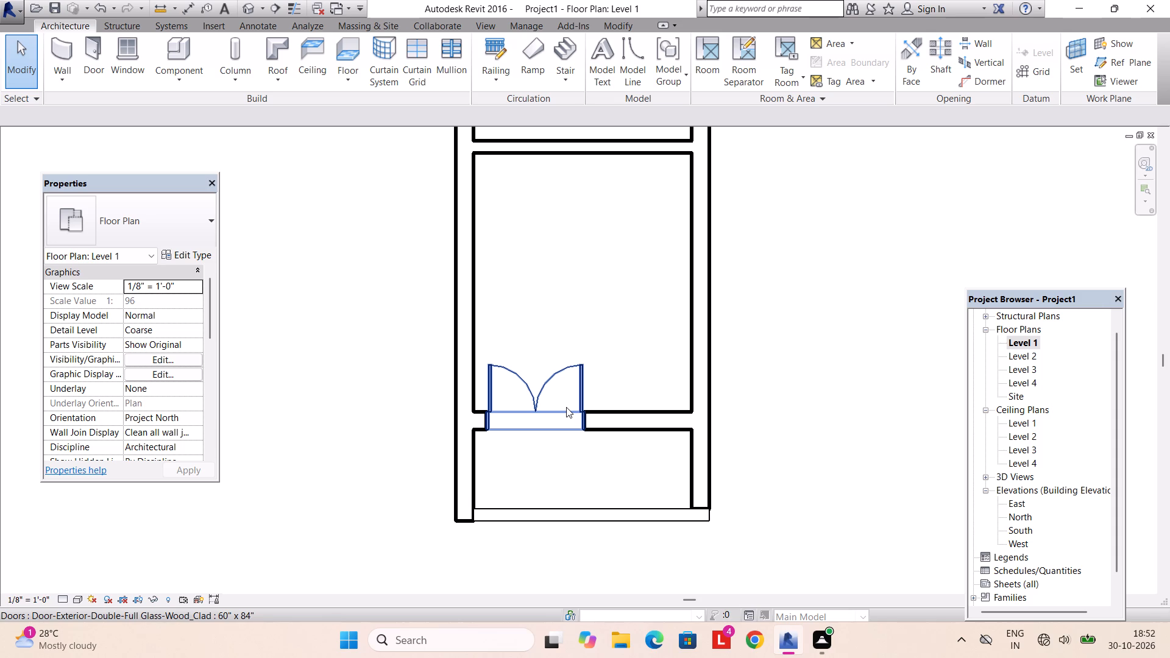
Inspect the building in the default 3D view from several sides, examining the doors, rooms and winder stair.
{"action": "scroll", "coordinate": [653, 154], "scroll_direction": "down", "scroll_amount": 3}
{"action": "middle_click_drag", "start_coordinate": [600, 190], "coordinate": [555, 317]}
{"action": "scroll", "coordinate": [536, 310], "scroll_direction": "up", "scroll_amount": 3}
{"action": "middle_click_drag", "start_coordinate": [520, 303], "coordinate": [509, 416]}
{"action": "left_click", "coordinate": [499, 21]}
{"action": "left_click", "coordinate": [433, 47]}
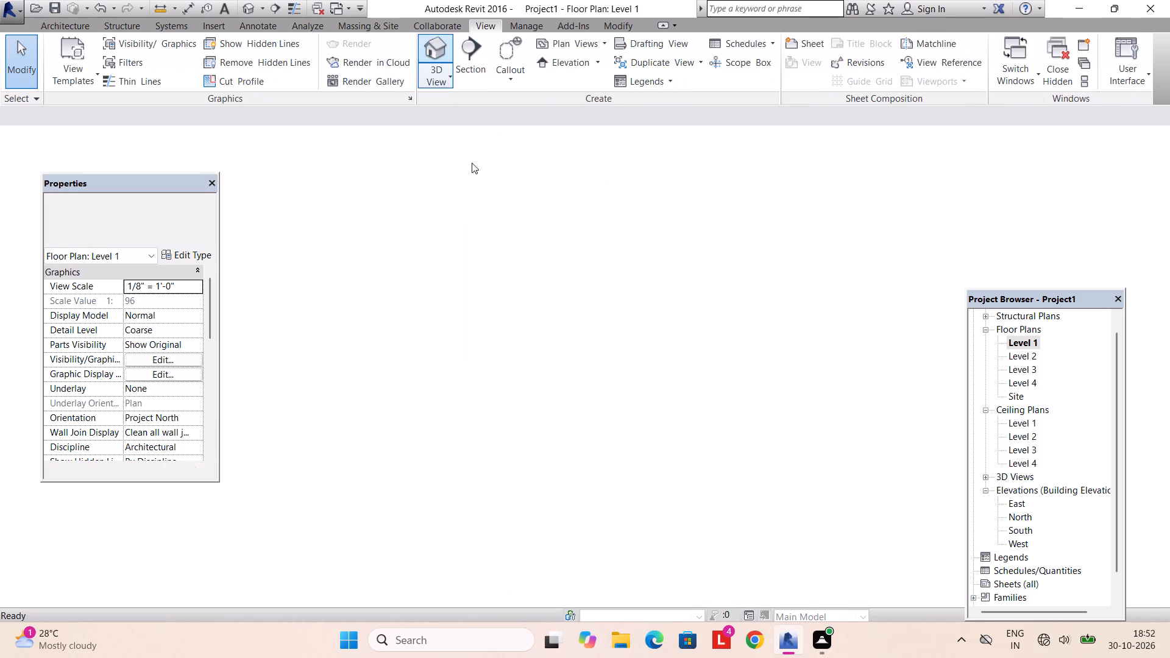
{"action": "scroll", "coordinate": [499, 202], "scroll_direction": "down", "scroll_amount": 4}
{"action": "scroll", "coordinate": [530, 256], "scroll_direction": "up", "scroll_amount": 2}
{"action": "middle_click_drag", "start_coordinate": [536, 385], "coordinate": [468, 243]}
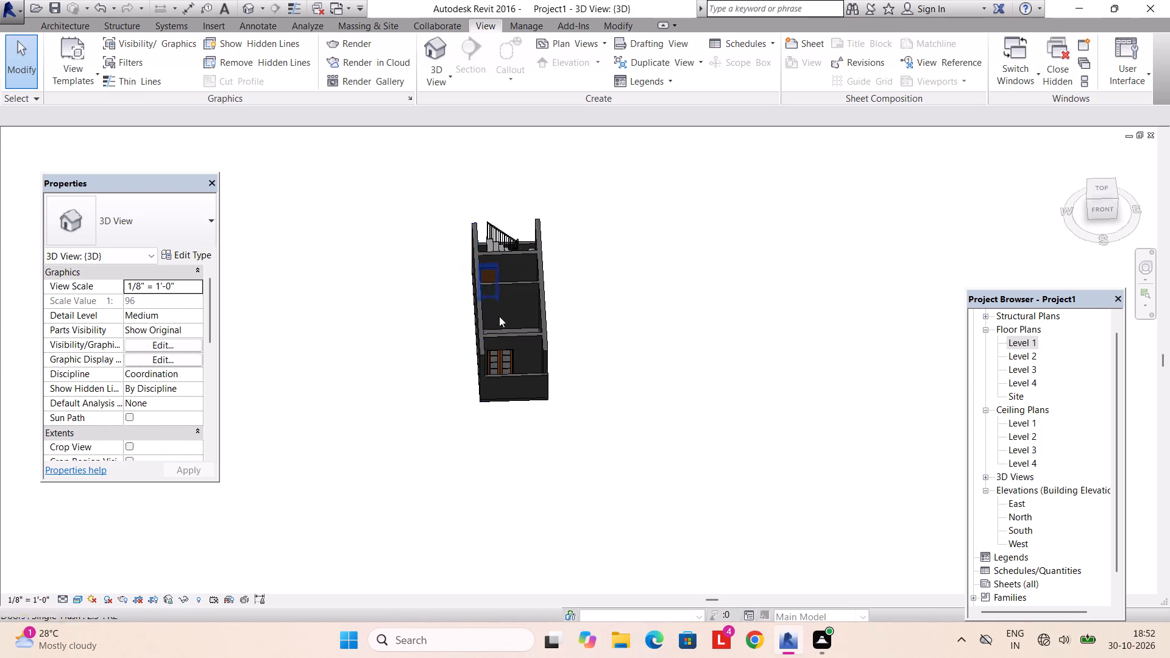
{"action": "scroll", "coordinate": [501, 322], "scroll_direction": "up", "scroll_amount": 5}
{"action": "middle_click_drag", "start_coordinate": [502, 329], "coordinate": [504, 245], "text": "shift"}
{"action": "scroll", "coordinate": [512, 264], "scroll_direction": "down", "scroll_amount": 4}
{"action": "middle_click_drag", "start_coordinate": [513, 275], "coordinate": [585, 342], "text": "shift"}
{"action": "middle_click_drag", "start_coordinate": [487, 278], "coordinate": [587, 339], "text": "shift"}
{"action": "scroll", "coordinate": [587, 339], "scroll_direction": "up", "scroll_amount": 1}
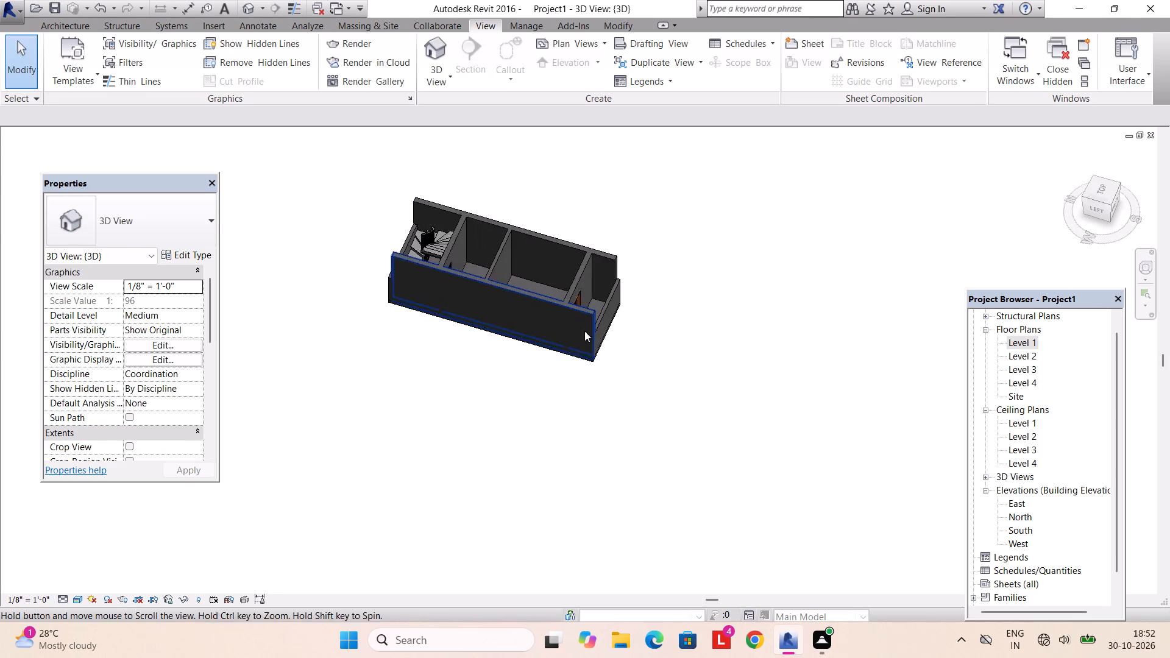
{"action": "scroll", "coordinate": [584, 331], "scroll_direction": "up", "scroll_amount": 4}
{"action": "middle_click_drag", "start_coordinate": [503, 270], "coordinate": [624, 359], "text": "shift"}
{"action": "middle_click_drag", "start_coordinate": [580, 326], "coordinate": [751, 348], "text": "shift"}
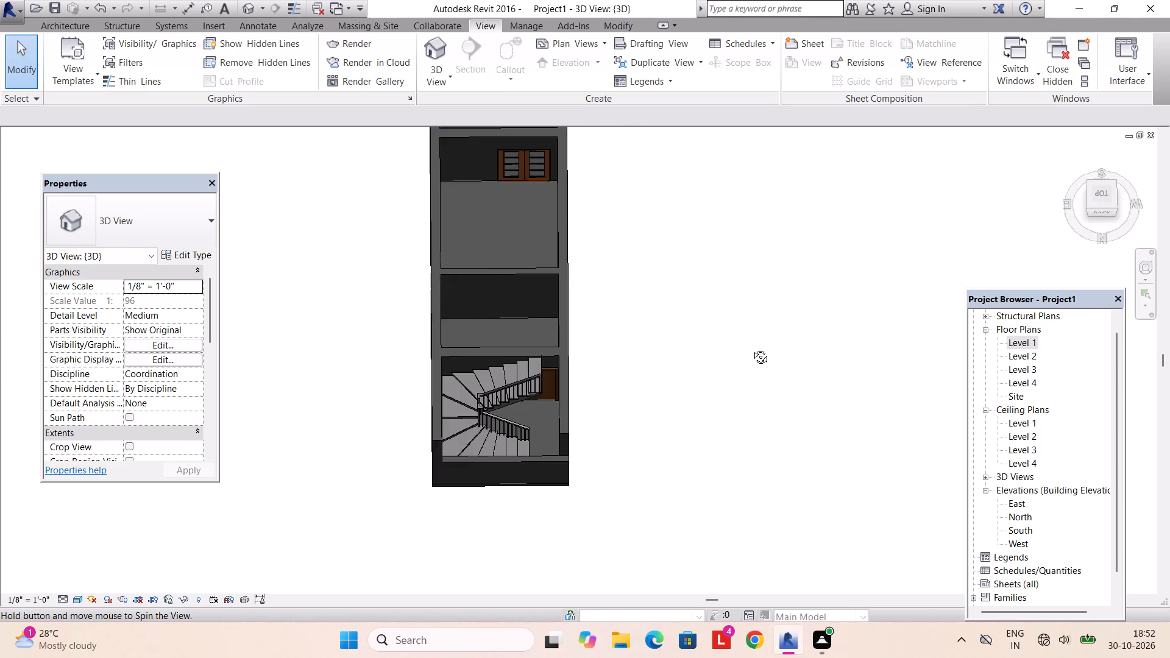
{"action": "middle_click_drag", "start_coordinate": [751, 348], "coordinate": [366, 333], "text": "shift"}
{"action": "scroll", "coordinate": [389, 291], "scroll_direction": "up", "scroll_amount": 3}
{"action": "middle_click_drag", "start_coordinate": [386, 275], "coordinate": [435, 429]}
{"action": "middle_click_drag", "start_coordinate": [409, 405], "coordinate": [517, 374], "text": "shift"}
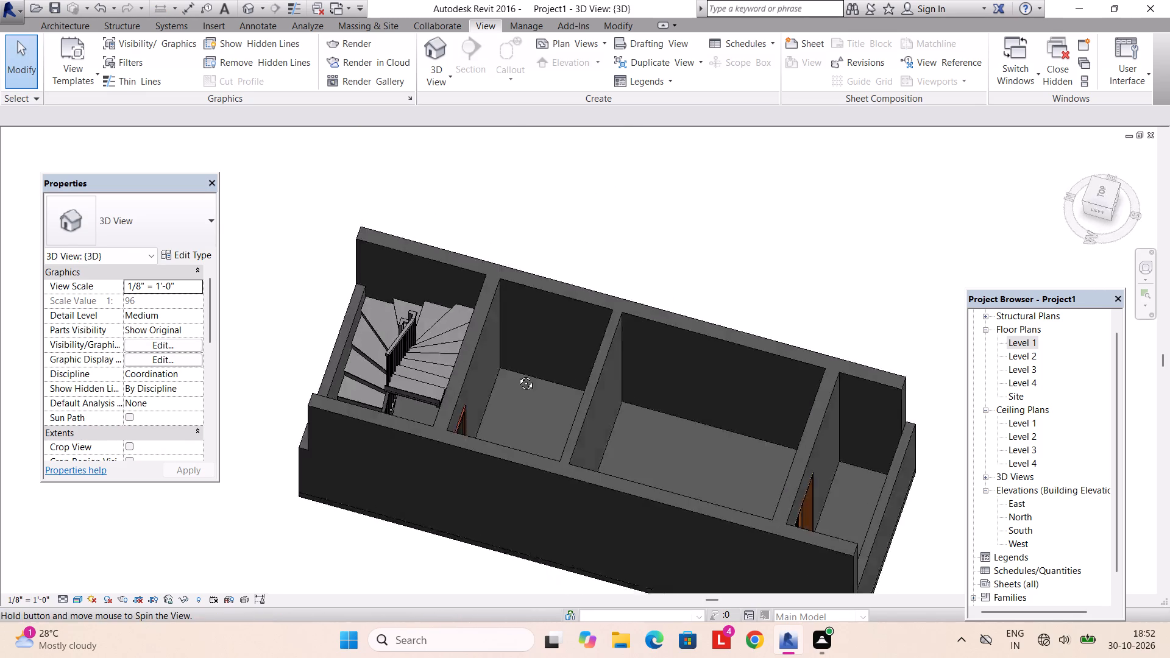
{"action": "middle_click_drag", "start_coordinate": [517, 374], "coordinate": [598, 329], "text": "shift"}
{"action": "scroll", "coordinate": [523, 345], "scroll_direction": "down", "scroll_amount": 4}
{"action": "middle_click_drag", "start_coordinate": [478, 356], "coordinate": [649, 271]}
{"action": "middle_click_drag", "start_coordinate": [653, 352], "coordinate": [708, 336]}
{"action": "middle_click_drag", "start_coordinate": [708, 336], "coordinate": [594, 339], "text": "shift"}
Check the Level 2 floor plan.
{"action": "double_click", "coordinate": [1019, 358]}
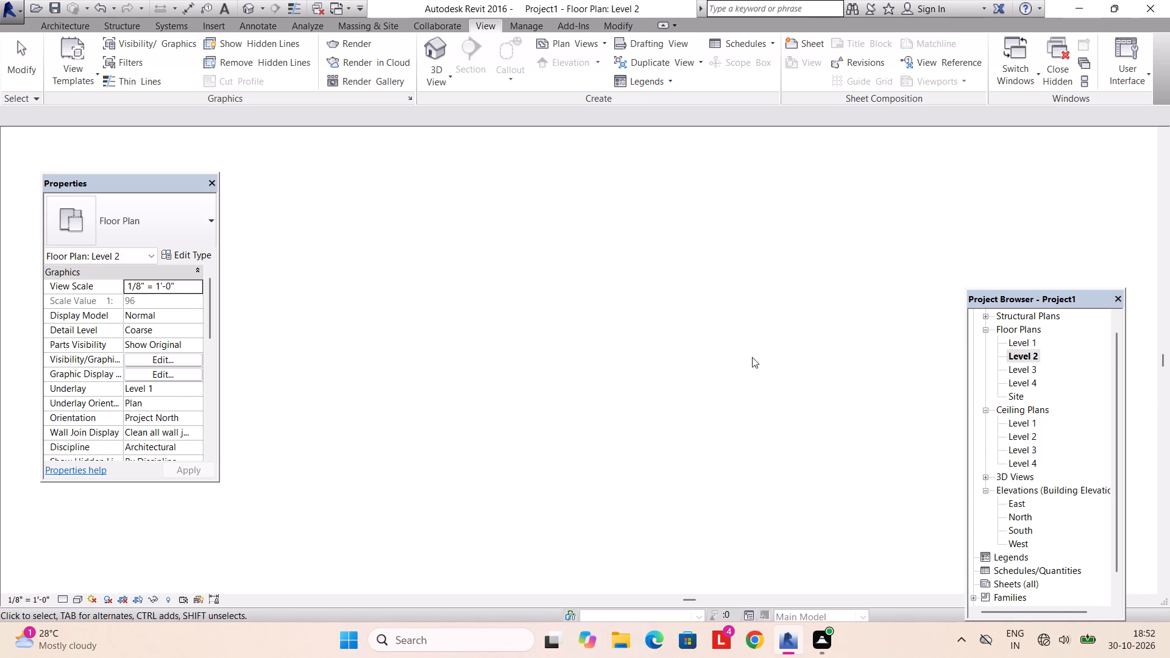
{"action": "scroll", "coordinate": [751, 357], "scroll_direction": "down", "scroll_amount": 9}
{"action": "middle_click_drag", "start_coordinate": [737, 353], "coordinate": [597, 333]}
{"action": "scroll", "coordinate": [587, 331], "scroll_direction": "up", "scroll_amount": 6}
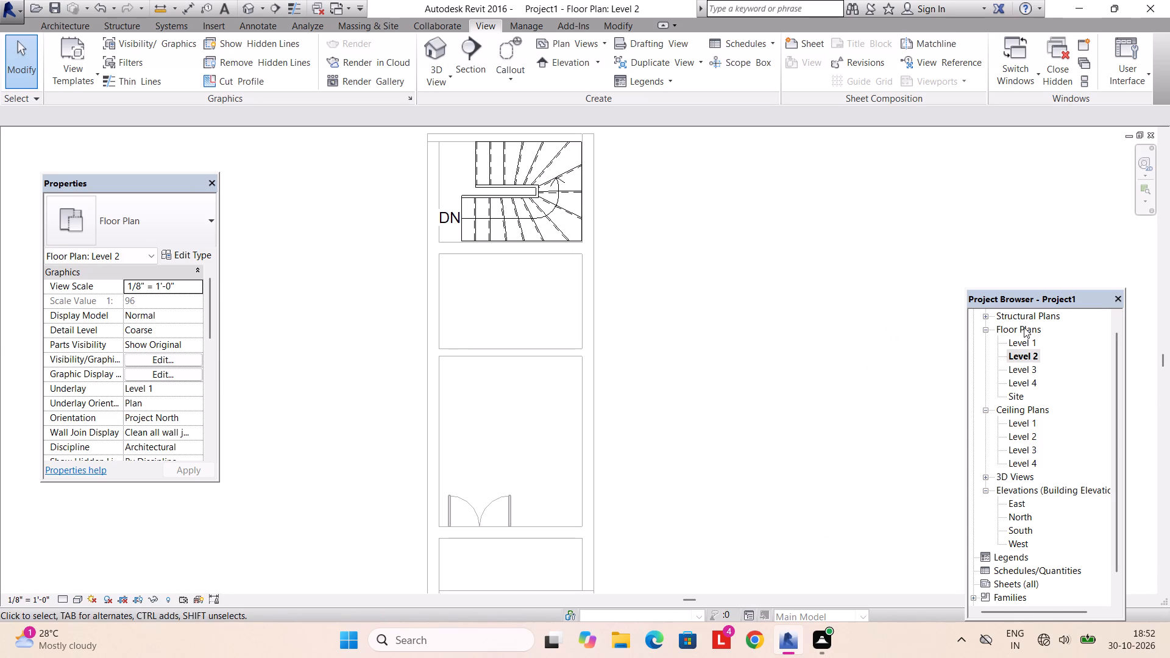
On Level 1, copy the four perimeter walls, the stair room's south wall and the 6" partition, leaving out the double-door wall.
{"action": "double_click", "coordinate": [1021, 348]}
{"action": "scroll", "coordinate": [711, 384], "scroll_direction": "down", "scroll_amount": 1}
{"action": "scroll", "coordinate": [691, 384], "scroll_direction": "up", "scroll_amount": 2}
{"action": "scroll", "coordinate": [686, 382], "scroll_direction": "down", "scroll_amount": 4}
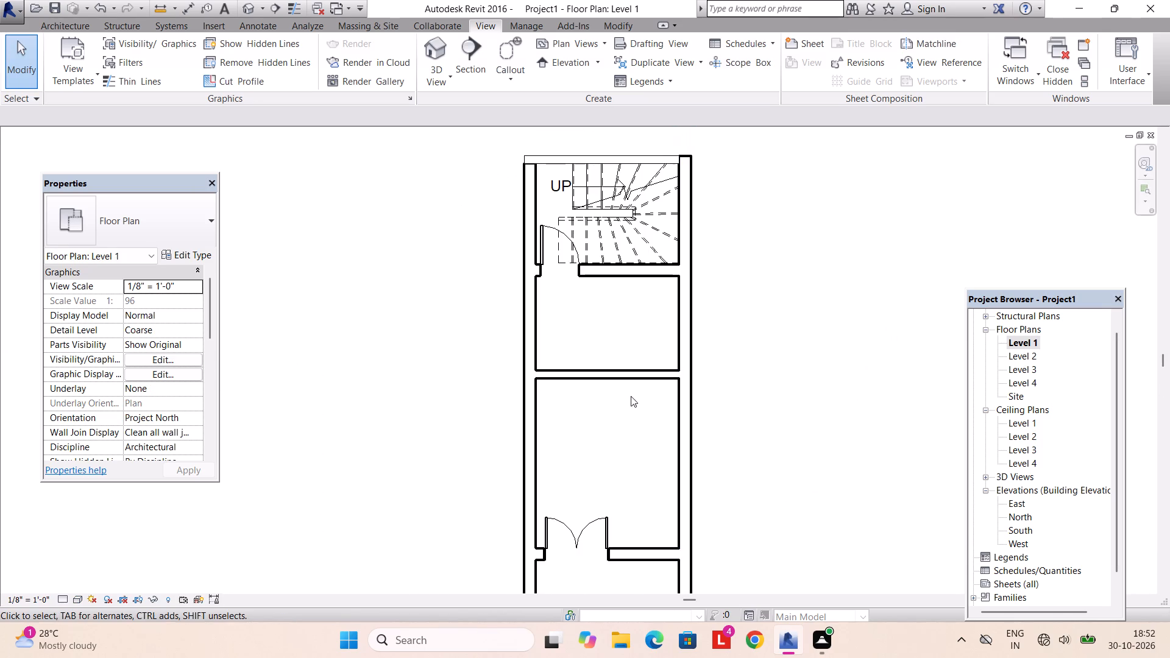
{"action": "left_click", "coordinate": [612, 384], "text": "ctrl"}
{"action": "left_click", "coordinate": [547, 344], "text": "ctrl"}
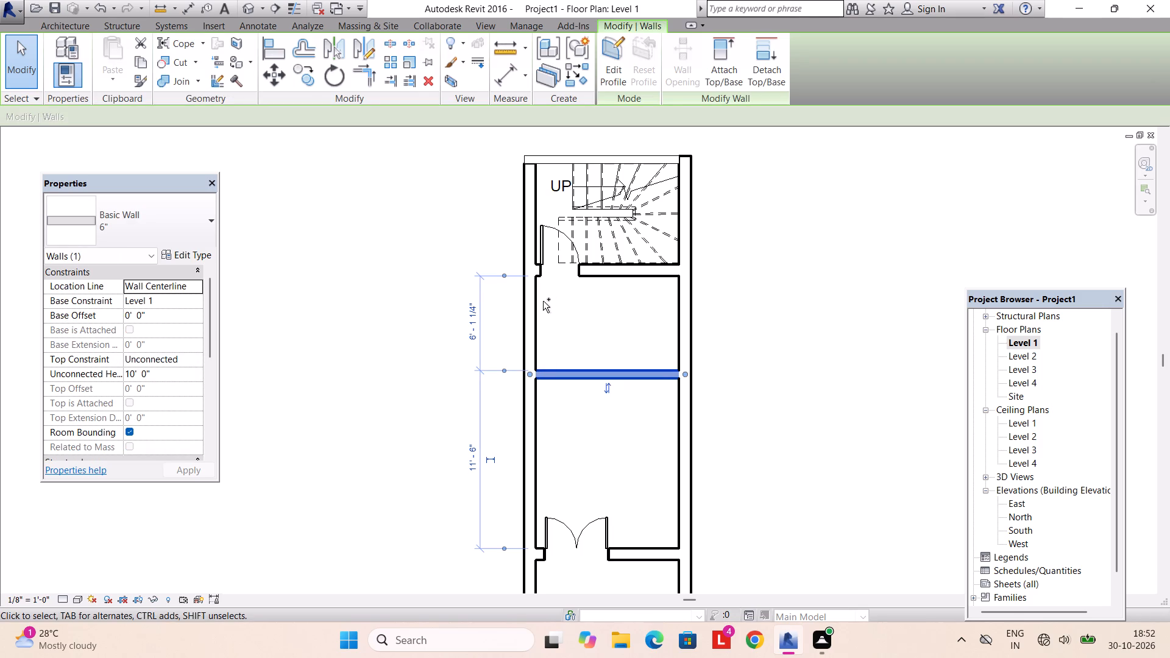
{"action": "left_click", "coordinate": [543, 301], "text": "ctrl"}
{"action": "left_click", "coordinate": [531, 303], "text": "ctrl"}
{"action": "left_click", "coordinate": [592, 275], "text": "ctrl"}
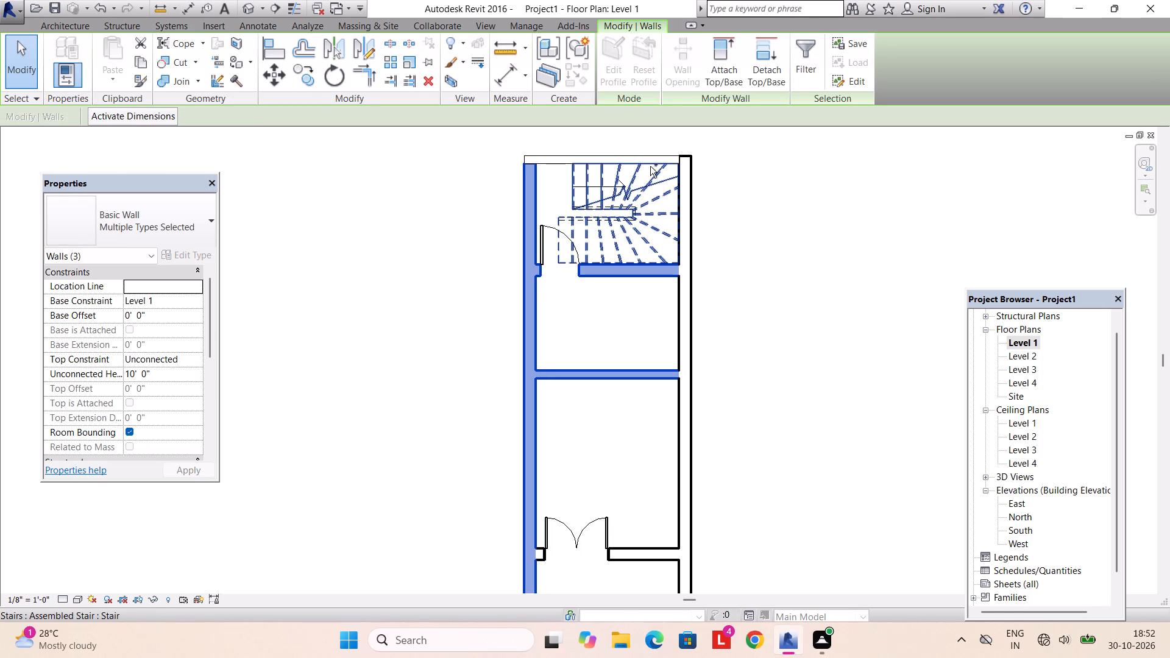
{"action": "left_click", "coordinate": [650, 156], "text": "ctrl"}
{"action": "left_click", "coordinate": [697, 202], "text": "ctrl"}
{"action": "scroll", "coordinate": [722, 409], "scroll_direction": "down", "scroll_amount": 1, "text": "ctrl"}
{"action": "middle_click_drag", "start_coordinate": [722, 409], "coordinate": [712, 309], "text": "ctrl"}
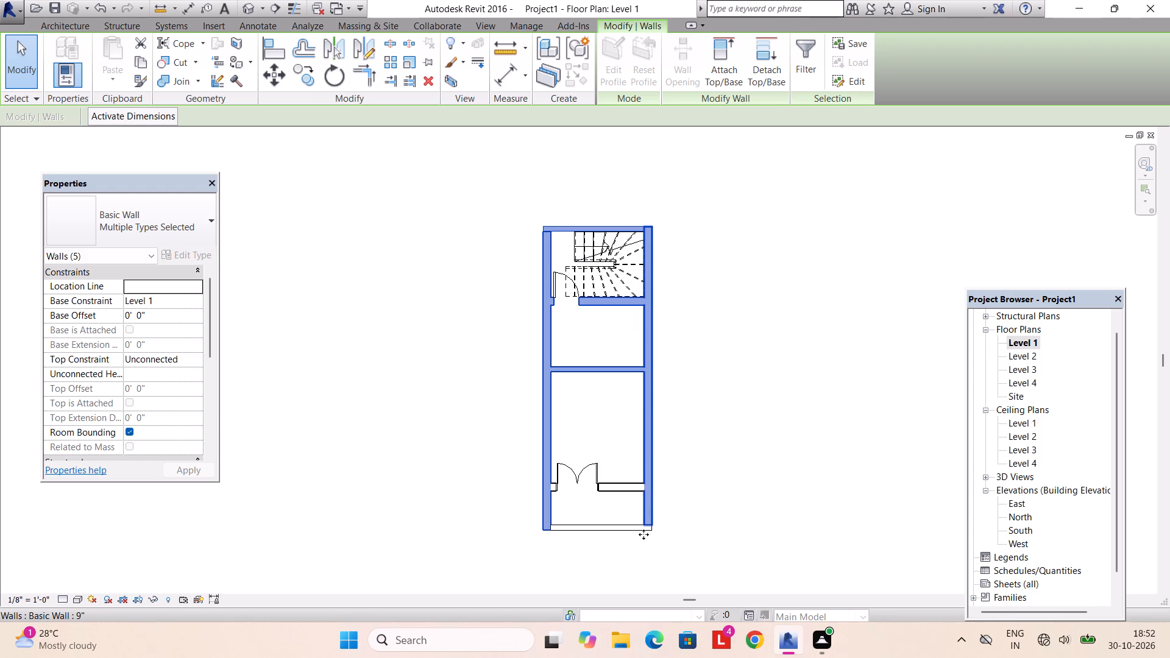
{"action": "left_click", "coordinate": [609, 531], "text": "shift"}
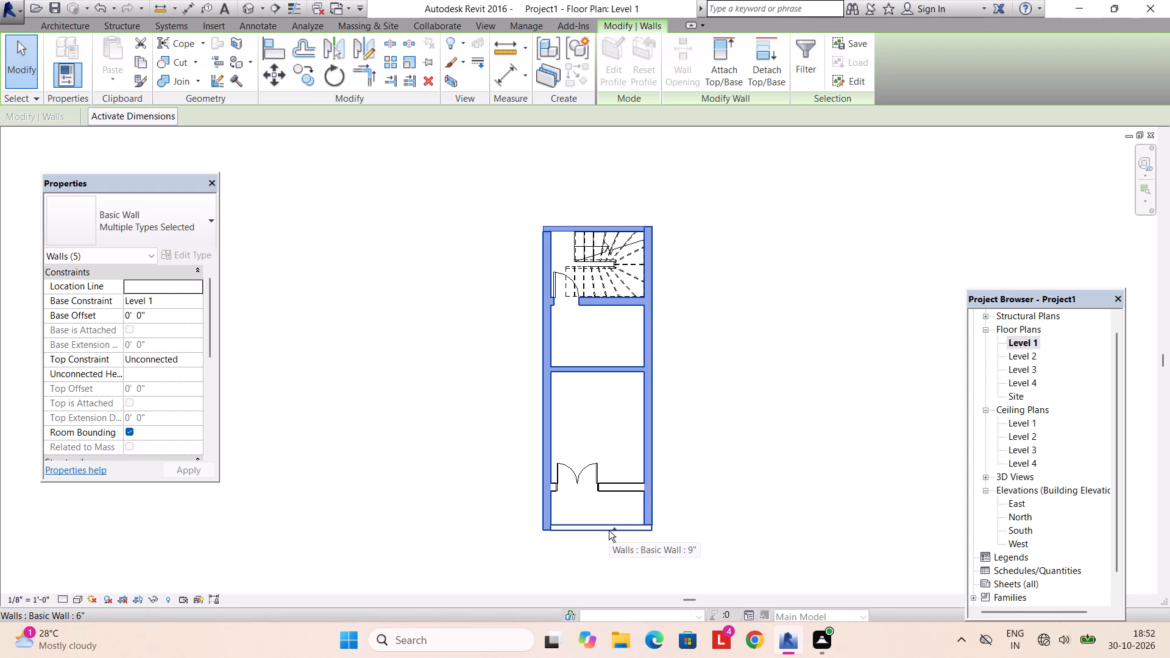
{"action": "left_click", "coordinate": [609, 531], "text": "ctrl"}
{"action": "key", "text": "ctrl+c"}
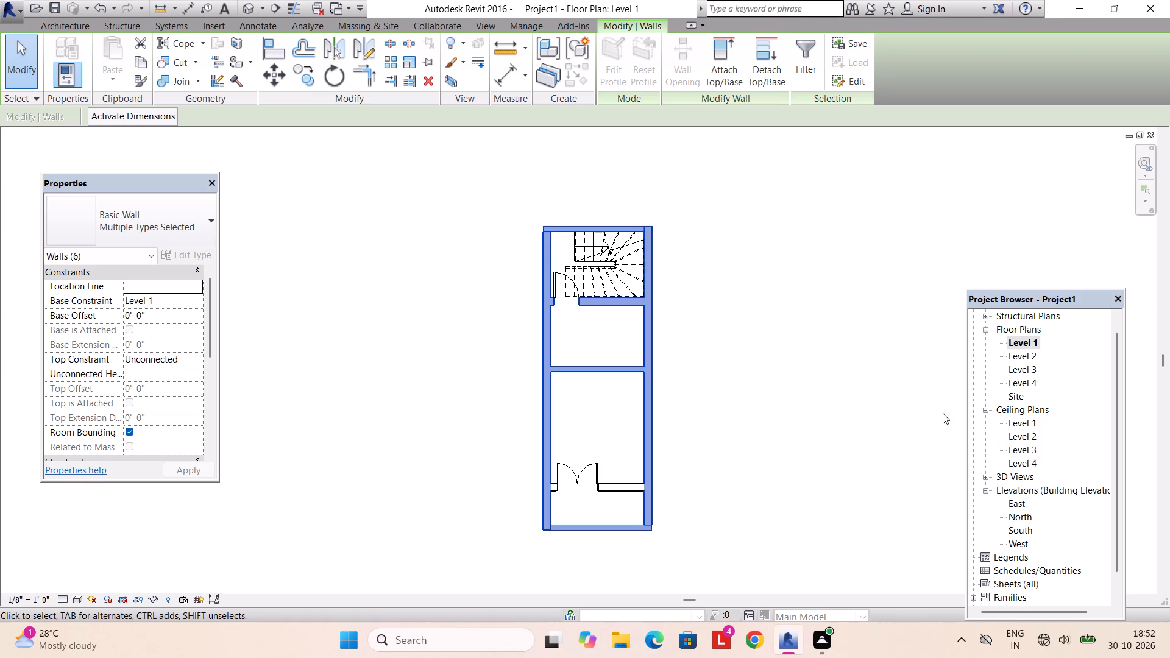
Paste the copied walls onto Level 2, aligned with the southwest corner of the Level 1 outline.
{"action": "double_click", "coordinate": [1030, 352]}
{"action": "scroll", "coordinate": [698, 423], "scroll_direction": "down", "scroll_amount": 4}
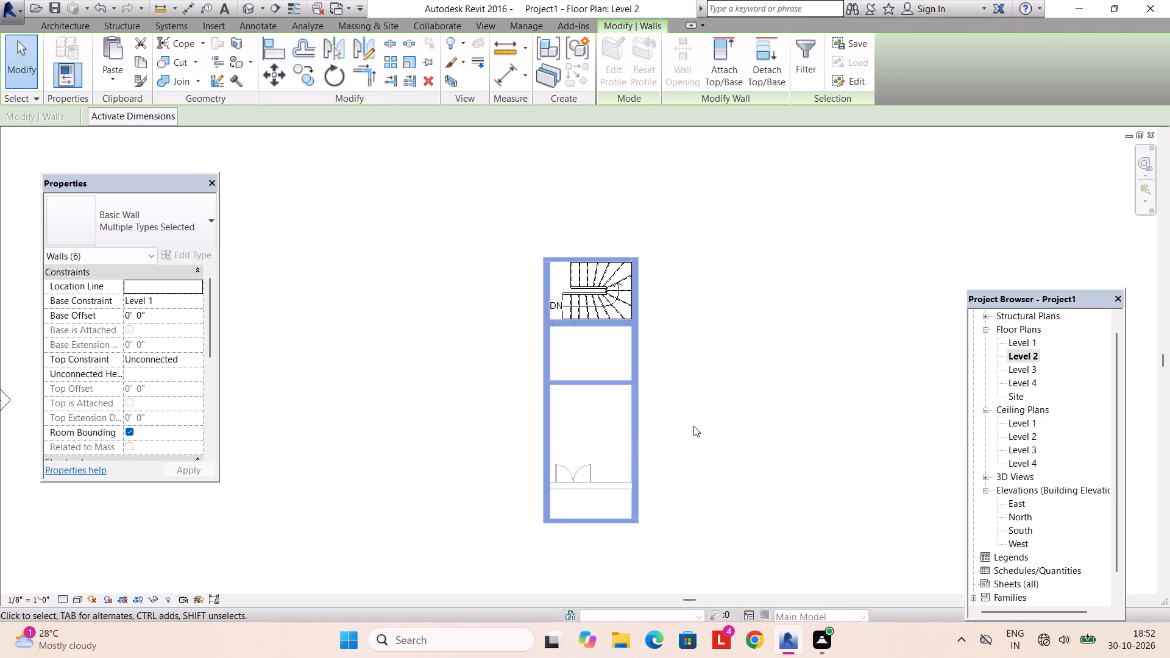
{"action": "key", "text": "Escape"}
{"action": "key", "text": "ctrl+v"}
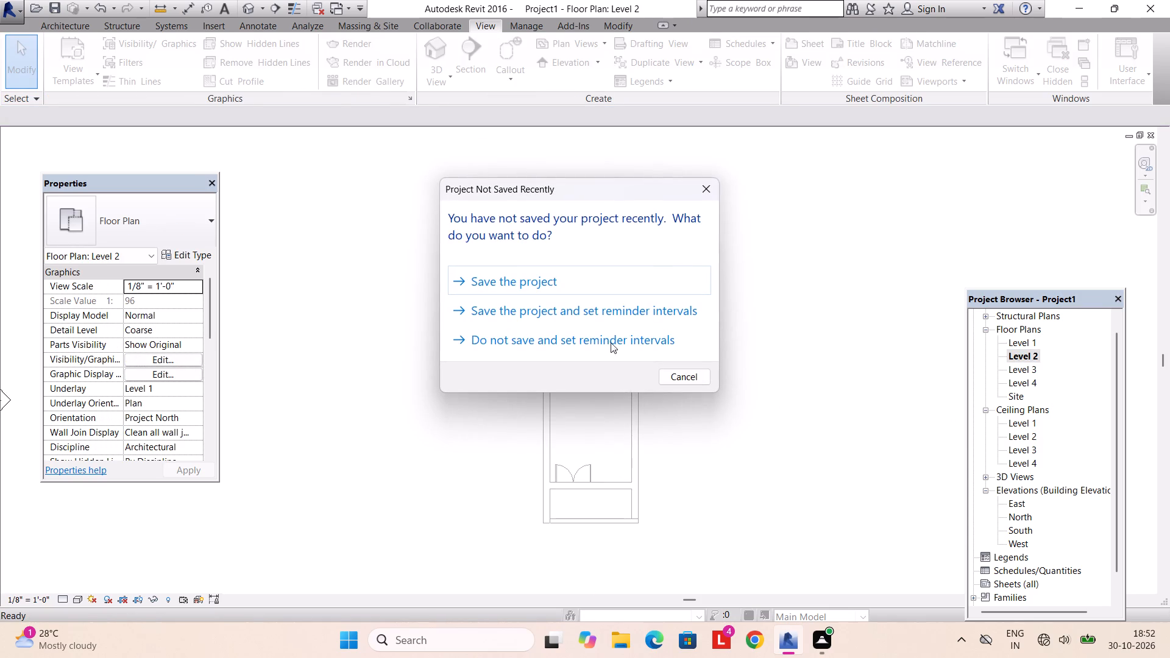
{"action": "left_click", "coordinate": [709, 185]}
{"action": "scroll", "coordinate": [545, 531], "scroll_direction": "up", "scroll_amount": 6}
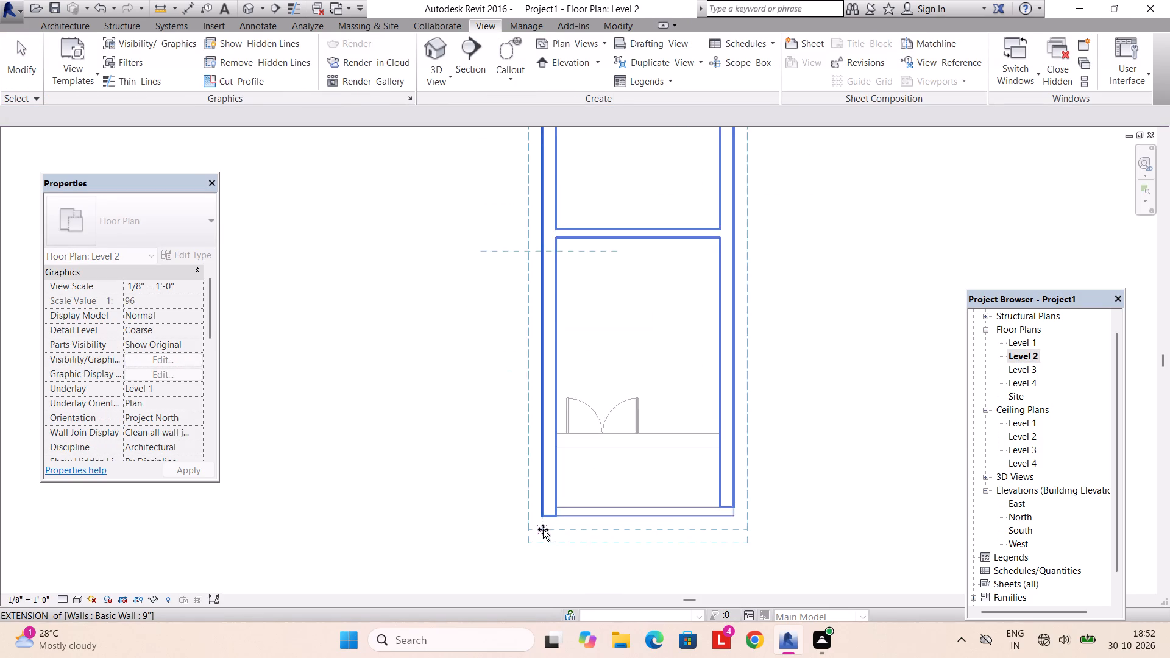
{"action": "left_click", "coordinate": [540, 517]}
{"action": "scroll", "coordinate": [617, 434], "scroll_direction": "down", "scroll_amount": 4}
{"action": "key", "text": "Escape"}
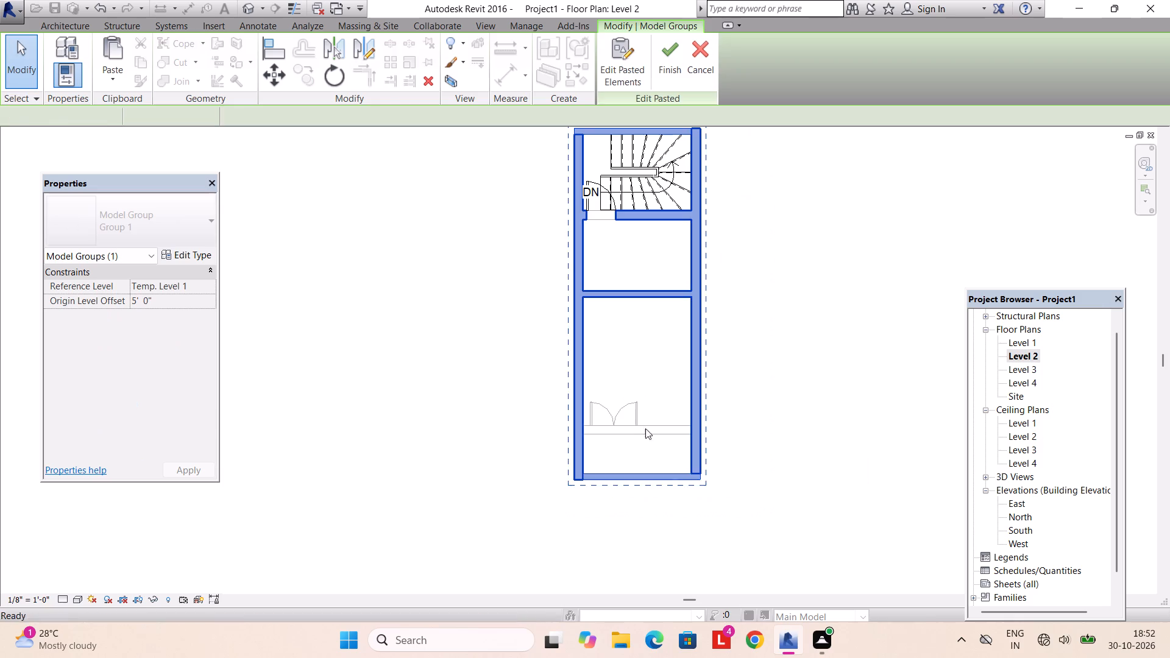
Check the two-storey wall arrangement in the default 3D view.
{"action": "left_click", "coordinate": [431, 79]}
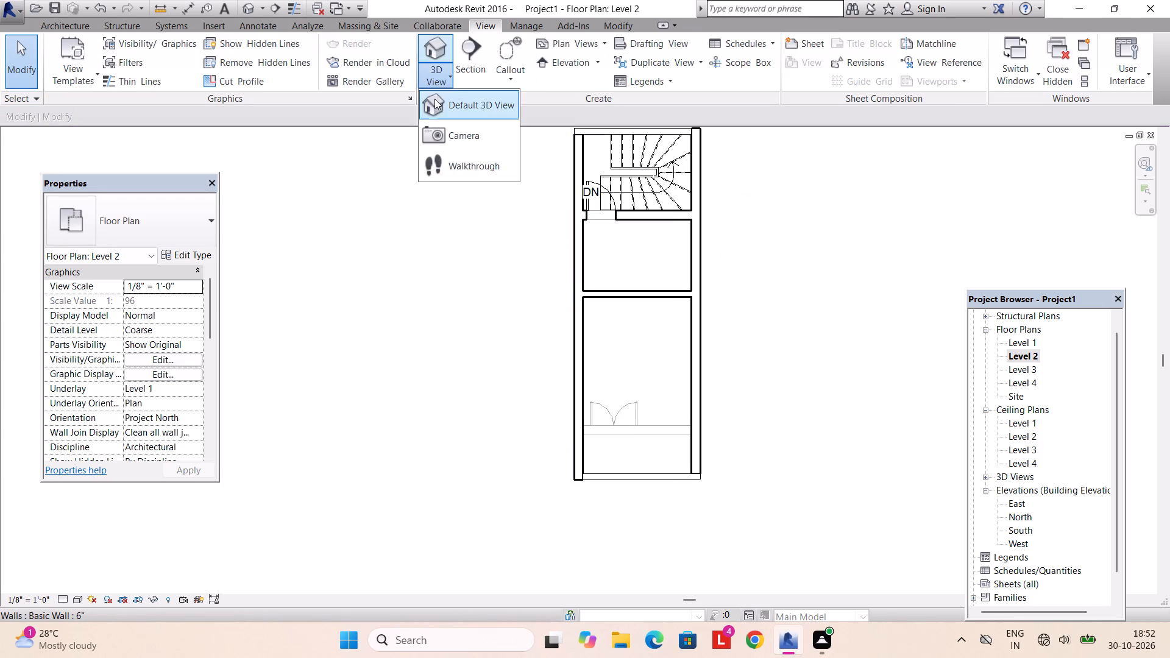
{"action": "left_click", "coordinate": [436, 108]}
{"action": "scroll", "coordinate": [558, 305], "scroll_direction": "down", "scroll_amount": 4}
{"action": "scroll", "coordinate": [559, 313], "scroll_direction": "up", "scroll_amount": 2}
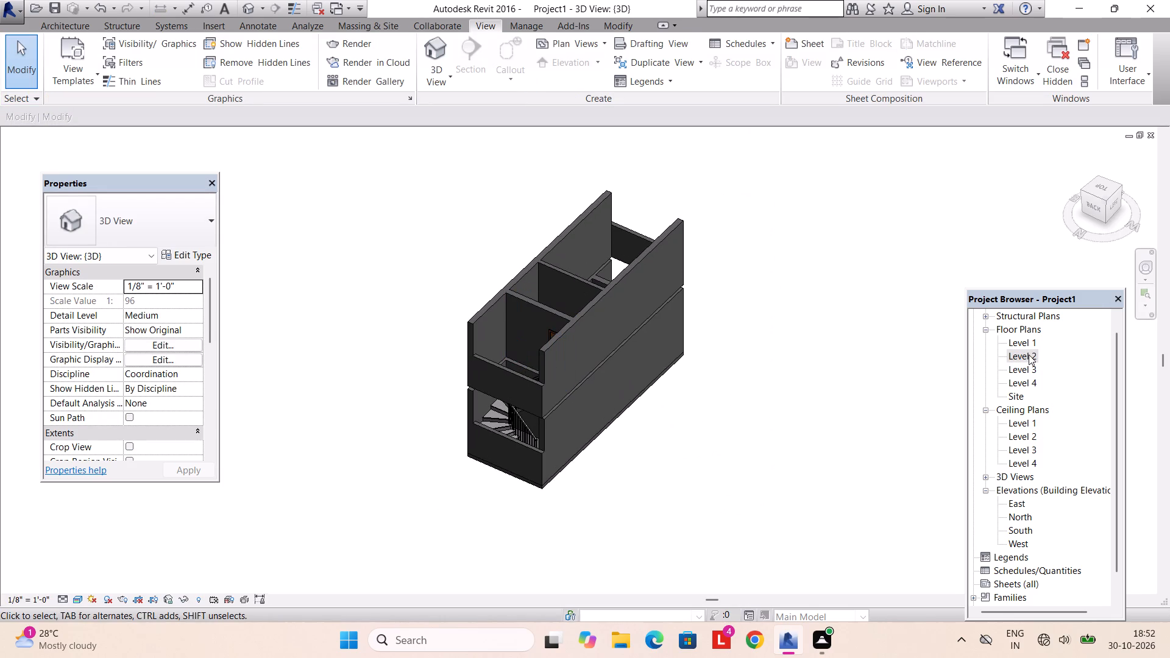
Create a 6" floor on Level 2 with a rectangular boundary 30' long, spanning the outer wall corners from northwest to southeast.
{"action": "double_click", "coordinate": [1029, 355]}
{"action": "left_click", "coordinate": [66, 27]}
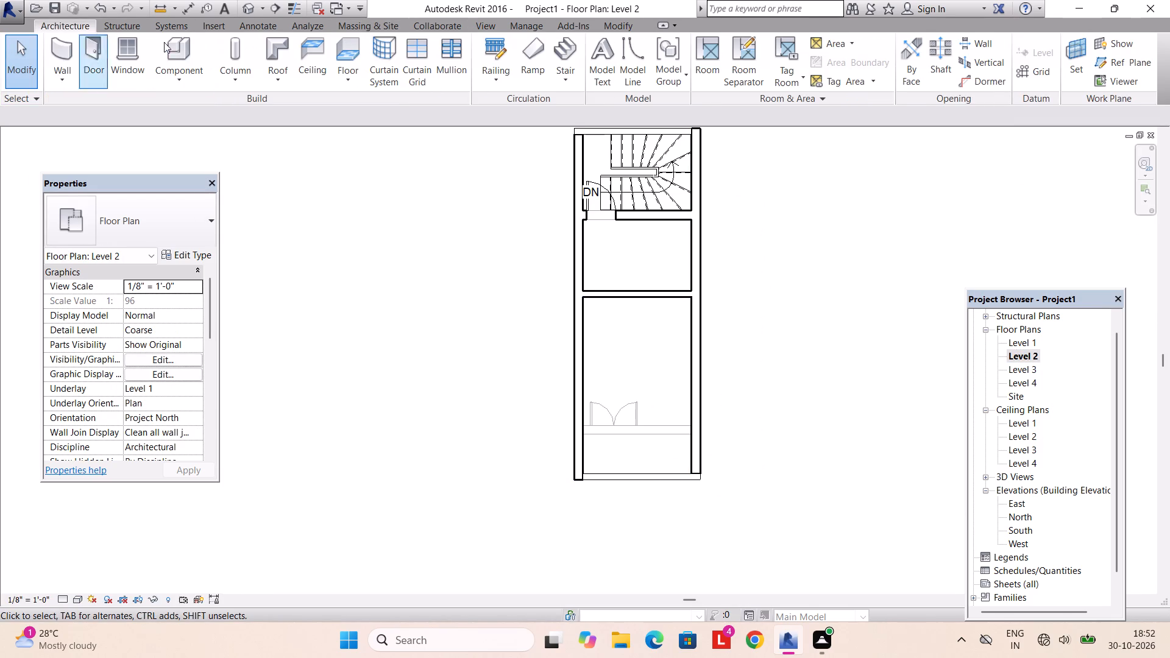
{"action": "left_click", "coordinate": [340, 40]}
{"action": "middle_click_drag", "start_coordinate": [471, 236], "coordinate": [451, 394]}
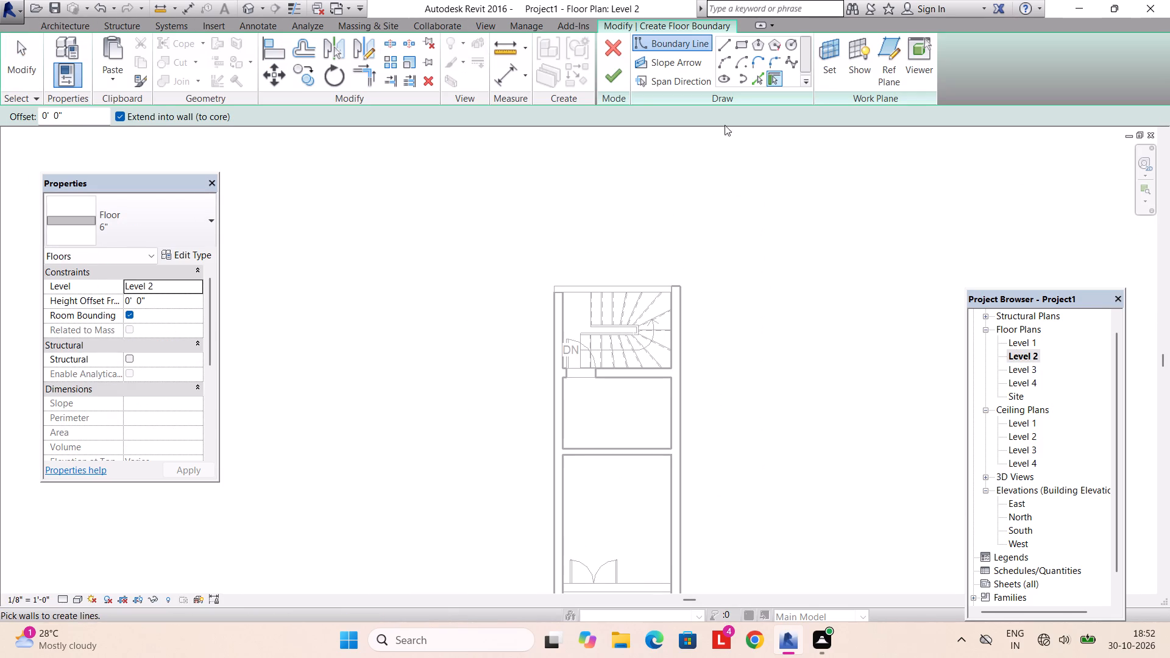
{"action": "left_click", "coordinate": [737, 46]}
{"action": "middle_click_drag", "start_coordinate": [633, 289], "coordinate": [587, 221]}
{"action": "scroll", "coordinate": [548, 217], "scroll_direction": "up", "scroll_amount": 2}
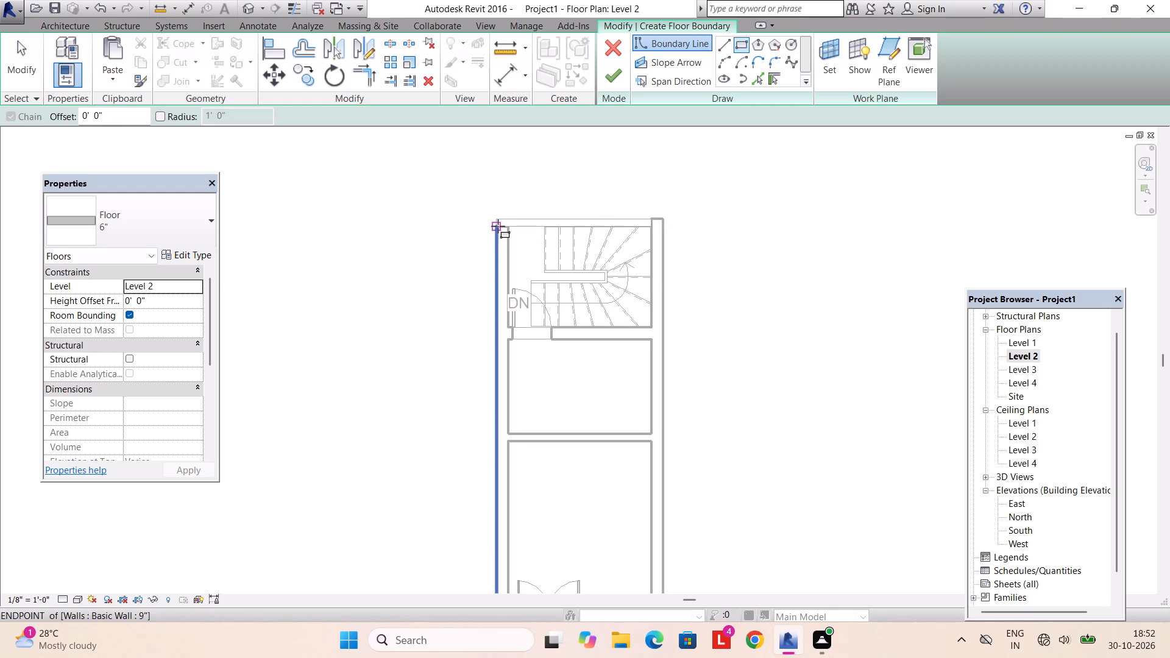
{"action": "left_click", "coordinate": [499, 217]}
{"action": "middle_click_drag", "start_coordinate": [574, 404], "coordinate": [545, 233]}
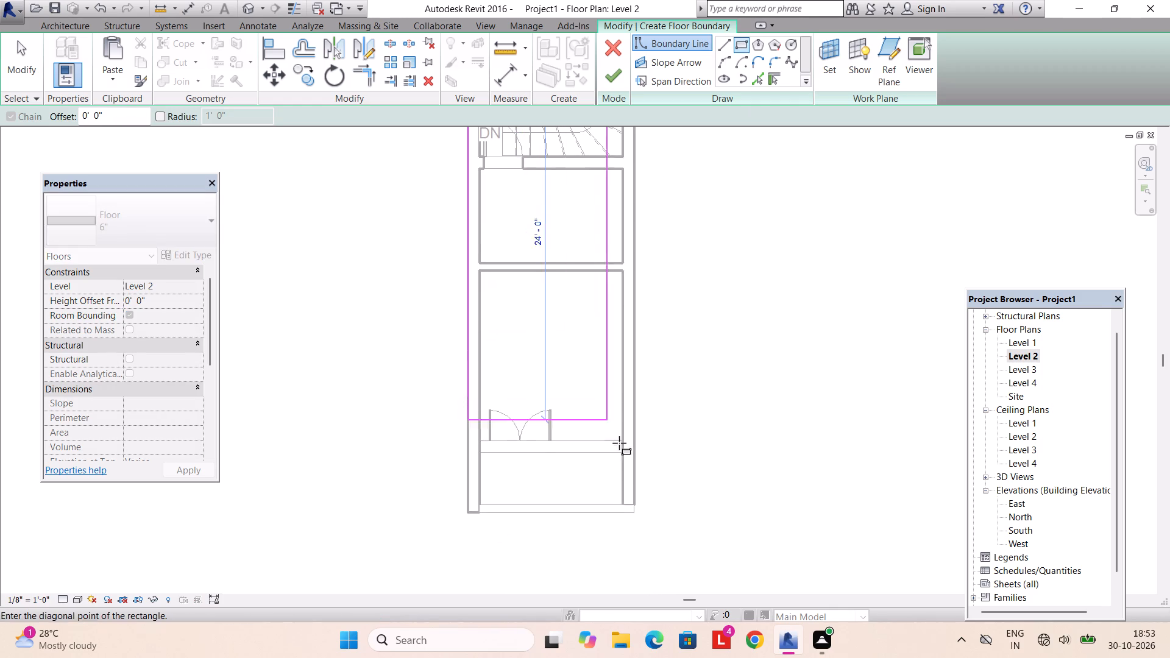
{"action": "left_click", "coordinate": [634, 514]}
{"action": "left_click", "coordinate": [611, 73]}
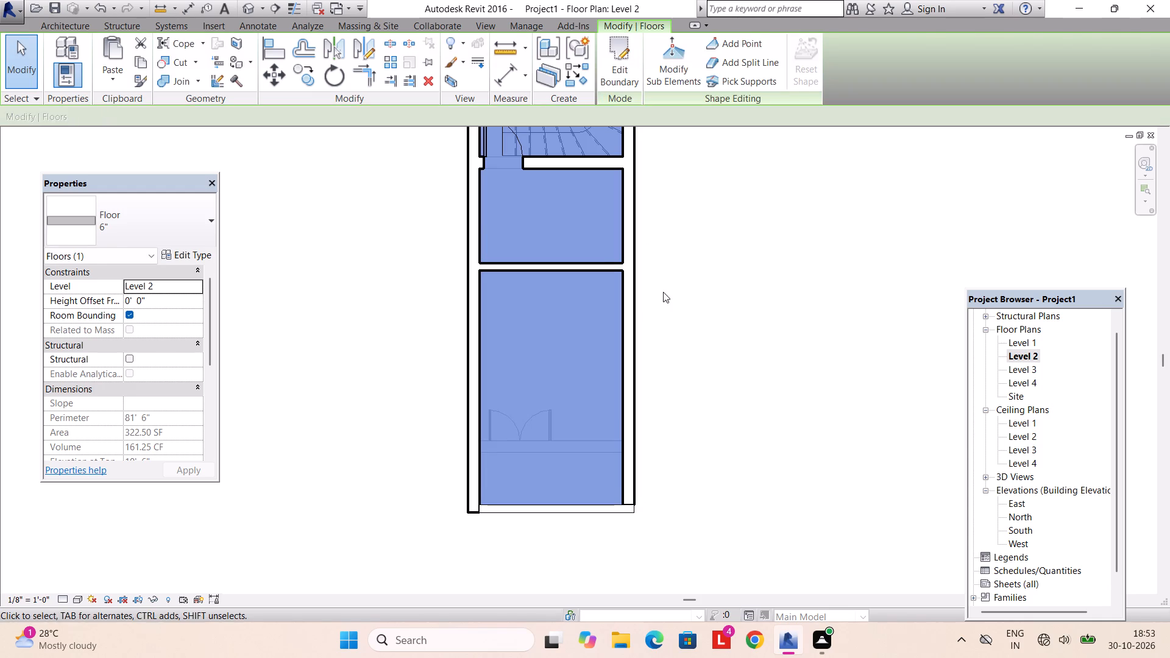
Examine the Level 2 floor, walls and stair-room door from several angles in the default 3D view.
{"action": "key", "text": "Escape"}
{"action": "left_click", "coordinate": [486, 30]}
{"action": "left_click", "coordinate": [432, 48]}
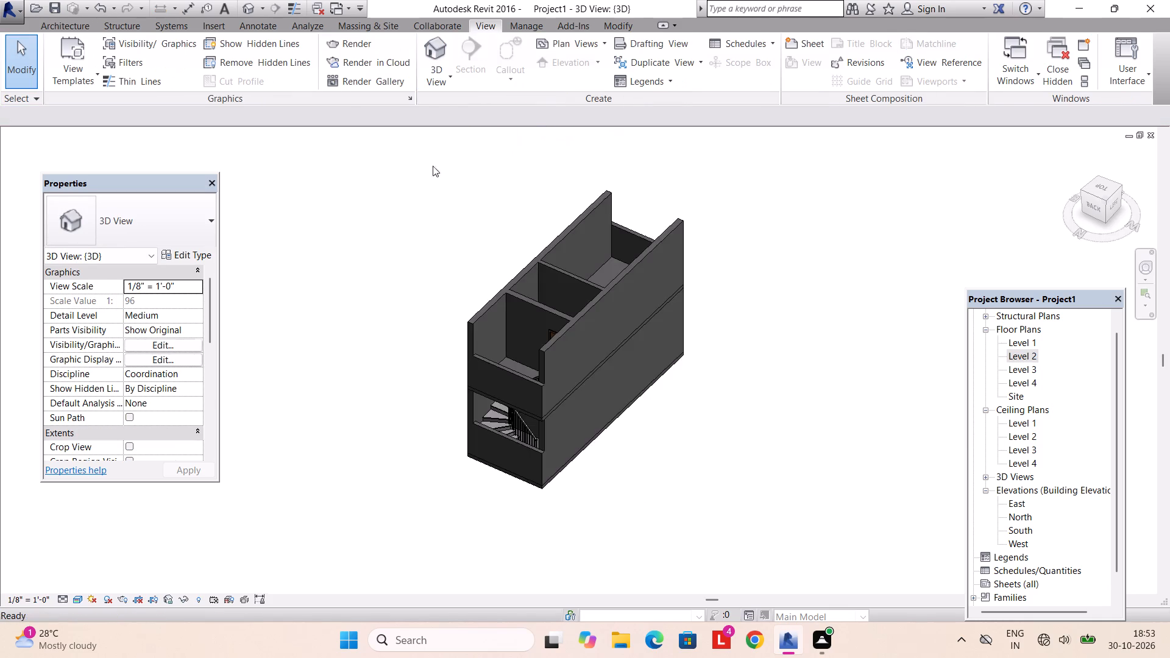
{"action": "scroll", "coordinate": [489, 278], "scroll_direction": "down", "scroll_amount": 2}
{"action": "scroll", "coordinate": [495, 296], "scroll_direction": "up", "scroll_amount": 2}
{"action": "scroll", "coordinate": [501, 317], "scroll_direction": "down", "scroll_amount": 2}
{"action": "middle_click_drag", "start_coordinate": [503, 319], "coordinate": [617, 266], "text": "shift"}
{"action": "scroll", "coordinate": [598, 285], "scroll_direction": "up", "scroll_amount": 1}
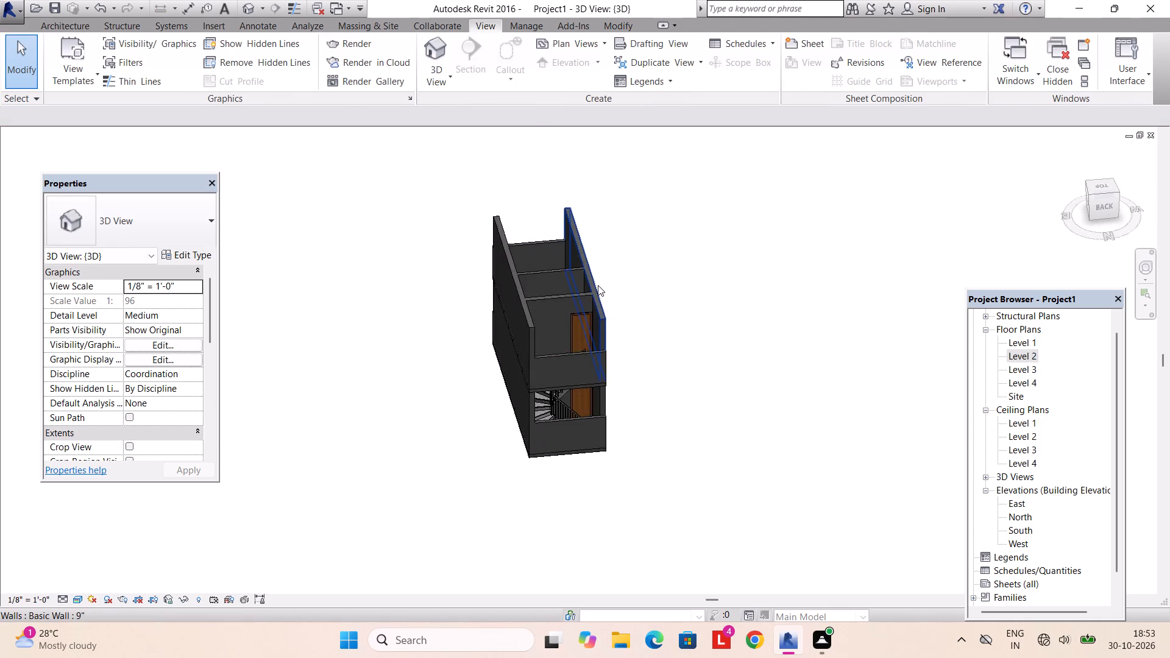
{"action": "scroll", "coordinate": [598, 285], "scroll_direction": "up", "scroll_amount": 3}
{"action": "middle_click_drag", "start_coordinate": [594, 313], "coordinate": [578, 436], "text": "shift"}
{"action": "scroll", "coordinate": [573, 430], "scroll_direction": "up", "scroll_amount": 2}
{"action": "middle_click_drag", "start_coordinate": [569, 431], "coordinate": [651, 547], "text": "shift"}
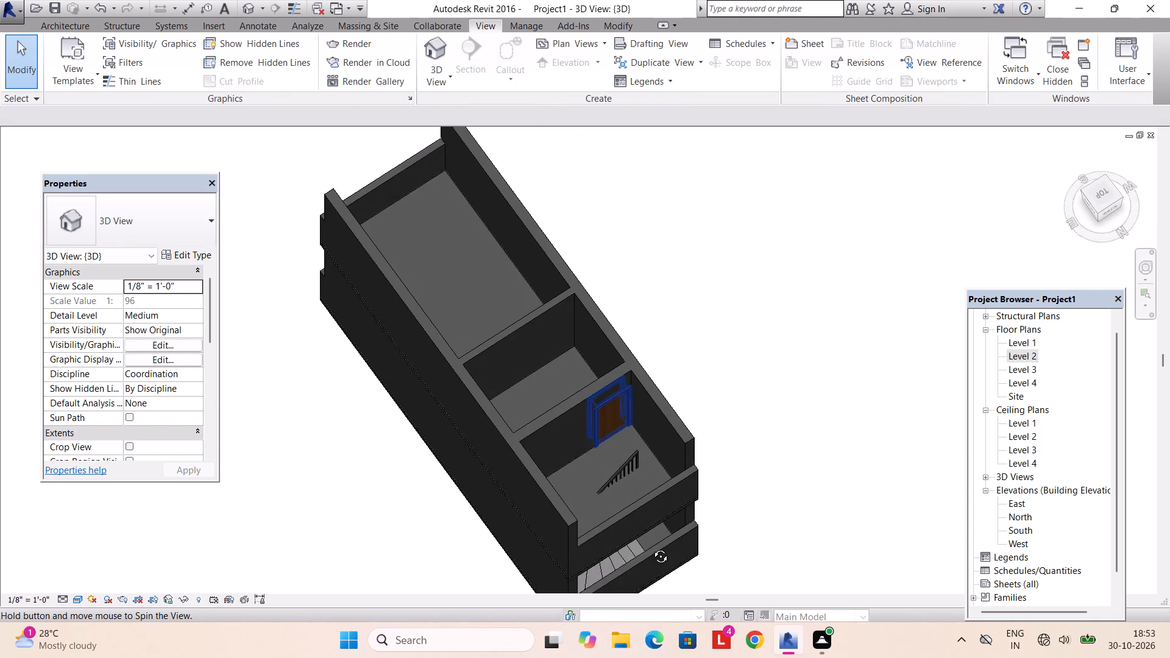
{"action": "middle_click_drag", "start_coordinate": [651, 547], "coordinate": [687, 517], "text": "shift"}
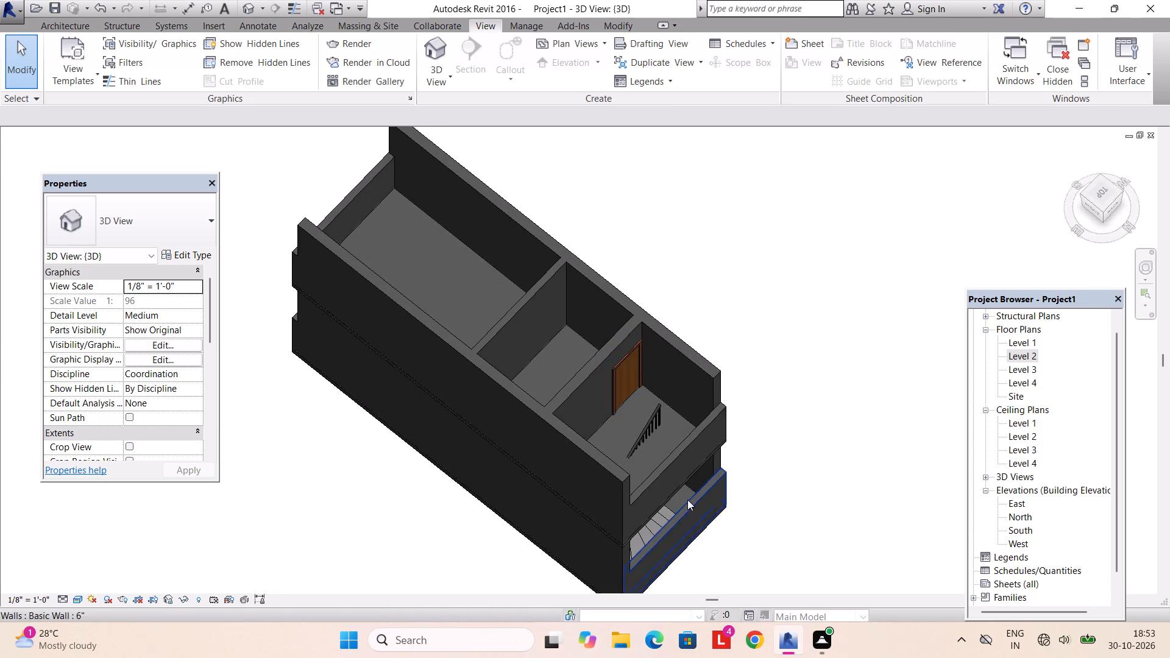
{"action": "middle_click_drag", "start_coordinate": [687, 500], "coordinate": [633, 484], "text": "shift"}
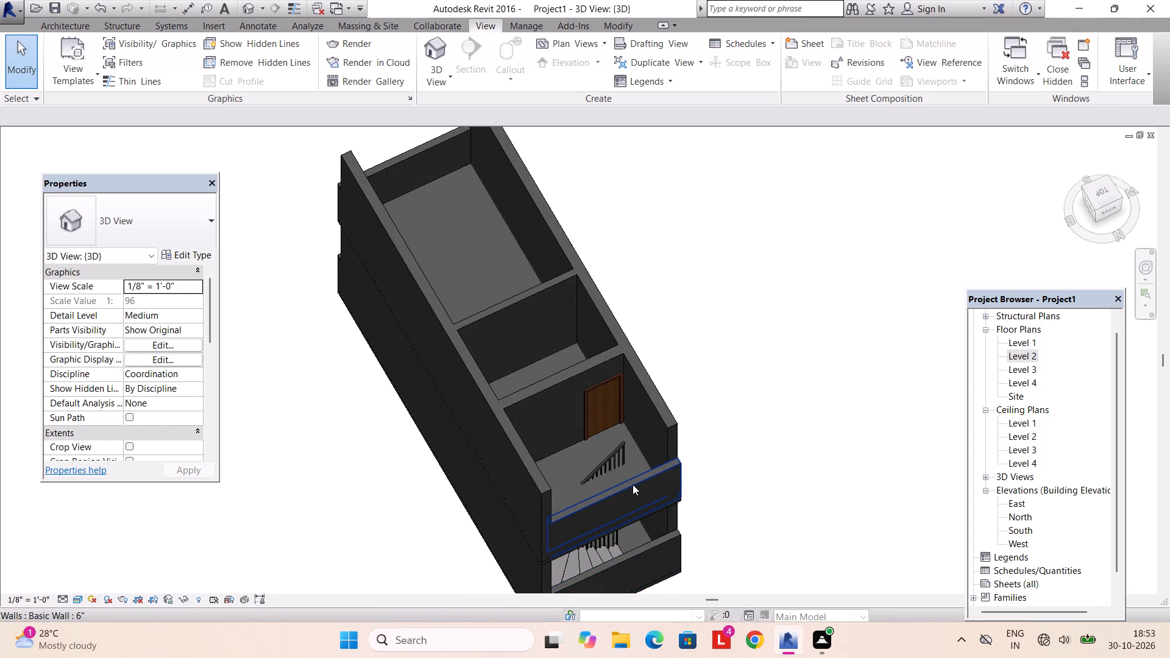
{"action": "middle_click_drag", "start_coordinate": [633, 484], "coordinate": [645, 489], "text": "shift"}
{"action": "middle_click_drag", "start_coordinate": [645, 487], "coordinate": [581, 465], "text": "shift"}
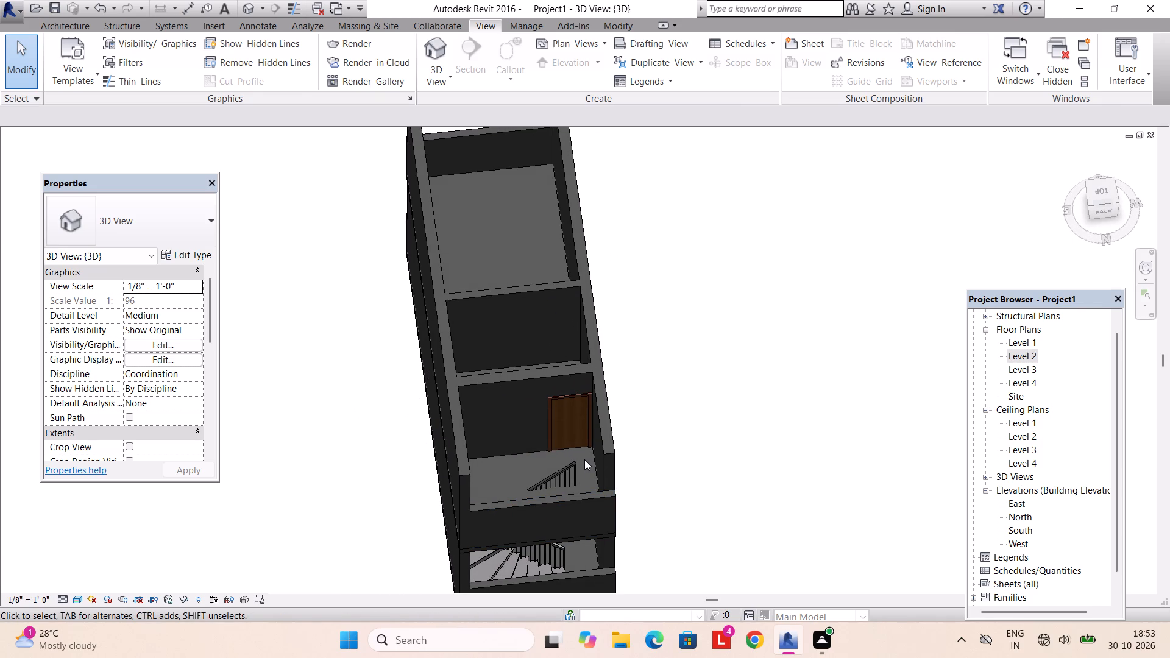
{"action": "middle_click_drag", "start_coordinate": [584, 459], "coordinate": [698, 467], "text": "shift"}
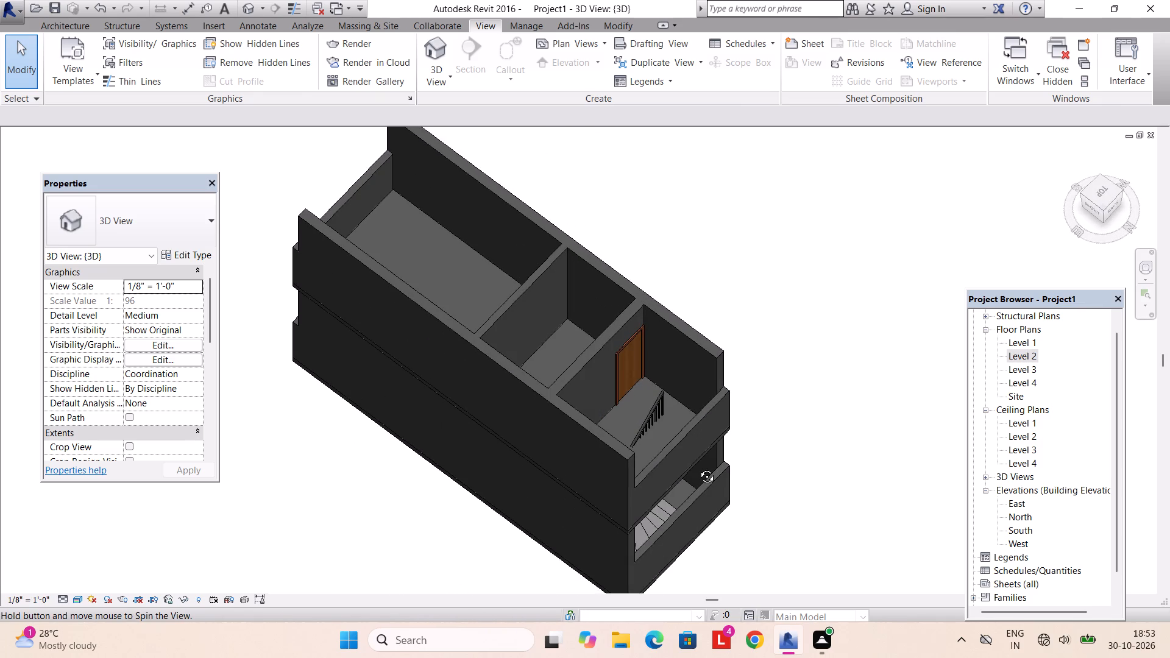
{"action": "middle_click_drag", "start_coordinate": [698, 467], "coordinate": [561, 469], "text": "shift"}
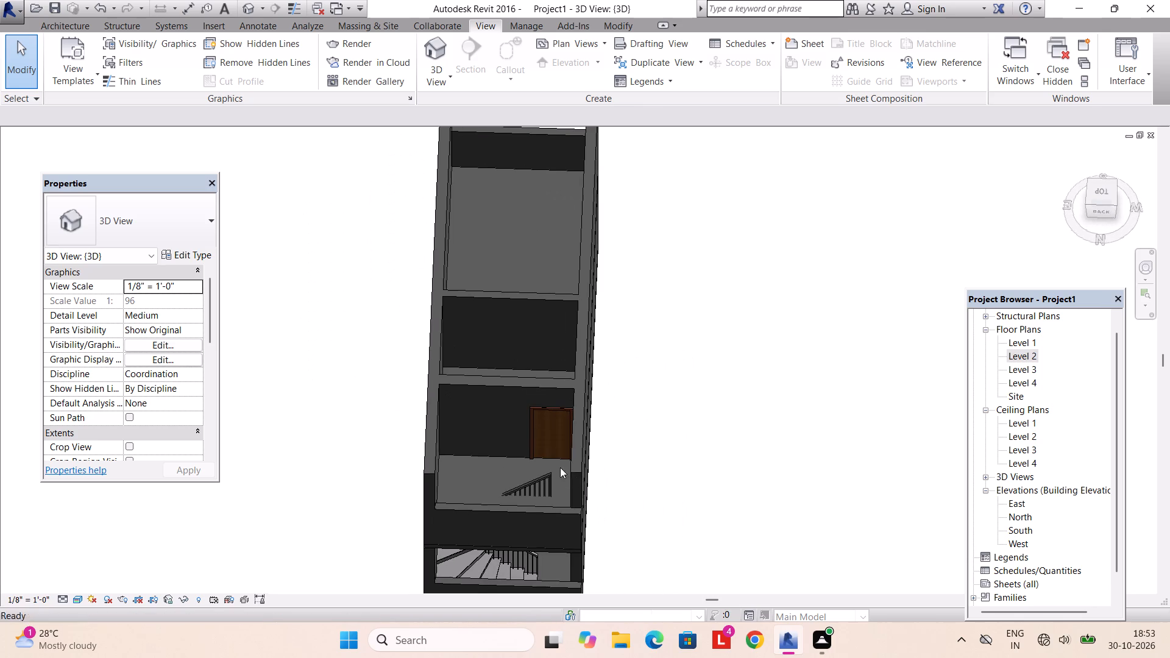
On Level 2, flip the stair-room door to swing south into the adjoining room.
{"action": "double_click", "coordinate": [1016, 356]}
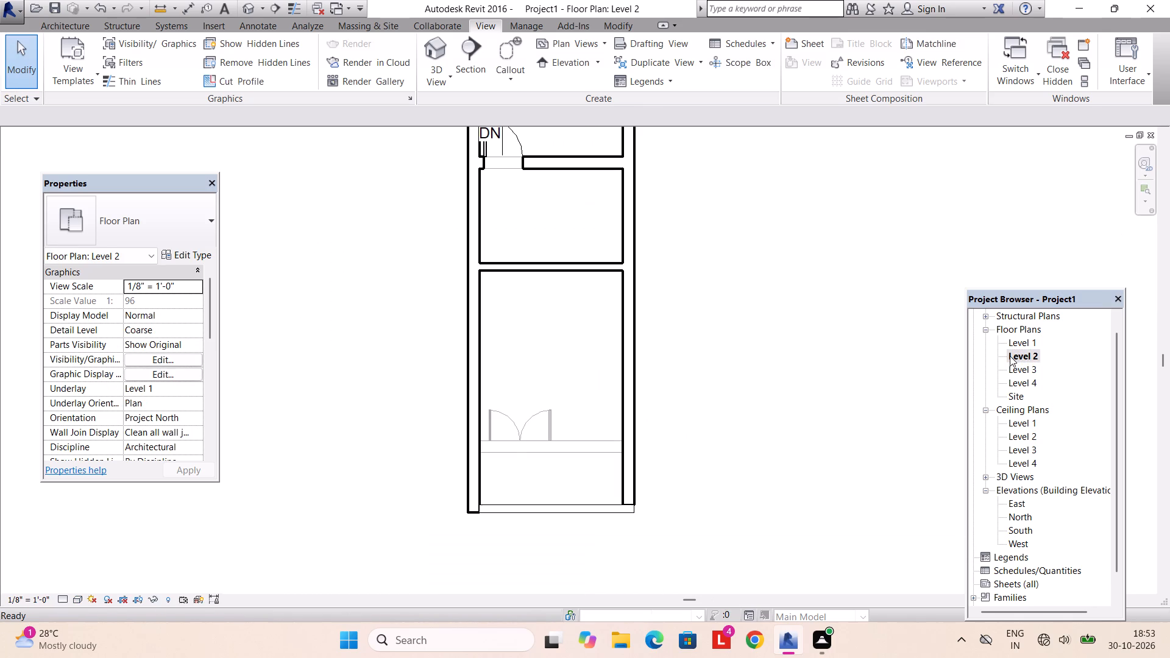
{"action": "scroll", "coordinate": [727, 322], "scroll_direction": "down", "scroll_amount": 2}
{"action": "middle_click_drag", "start_coordinate": [582, 314], "coordinate": [576, 383]}
{"action": "scroll", "coordinate": [542, 286], "scroll_direction": "up", "scroll_amount": 5}
{"action": "left_click", "coordinate": [536, 253]}
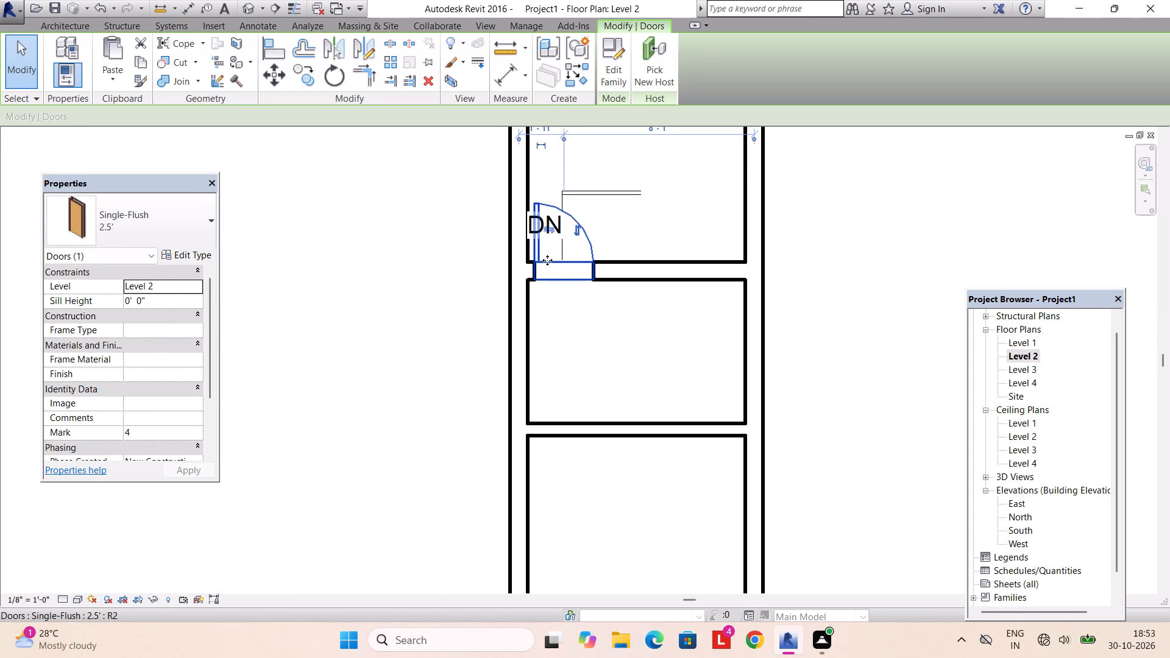
{"action": "left_click", "coordinate": [583, 226]}
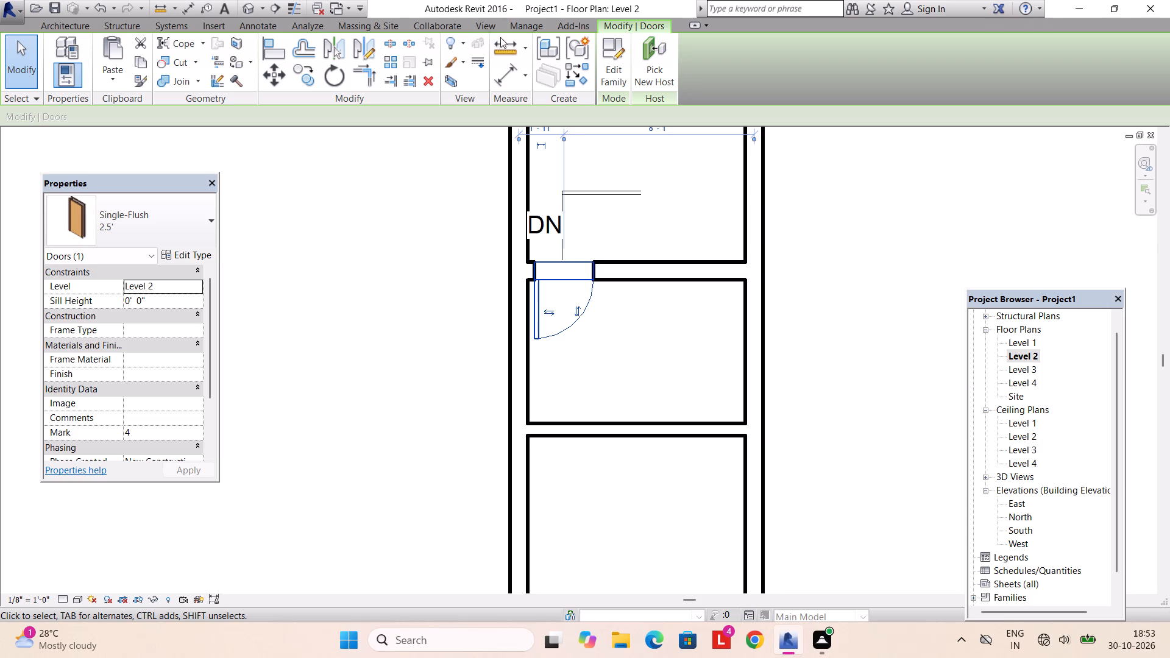
{"action": "left_click", "coordinate": [568, 316]}
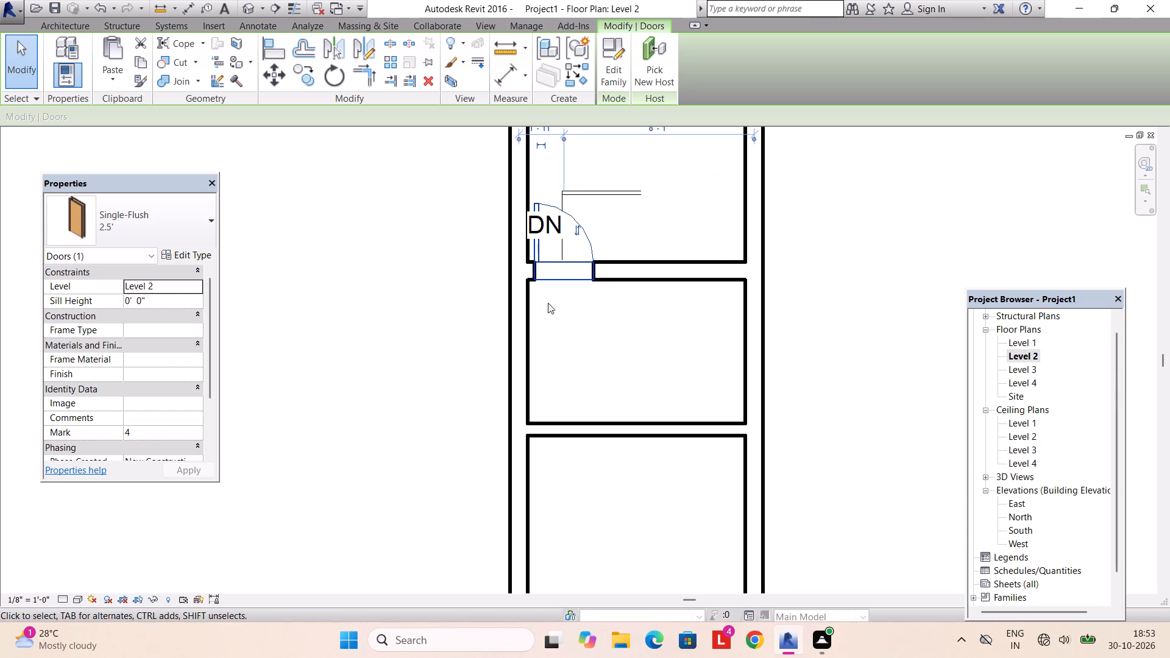
{"action": "left_click", "coordinate": [574, 228]}
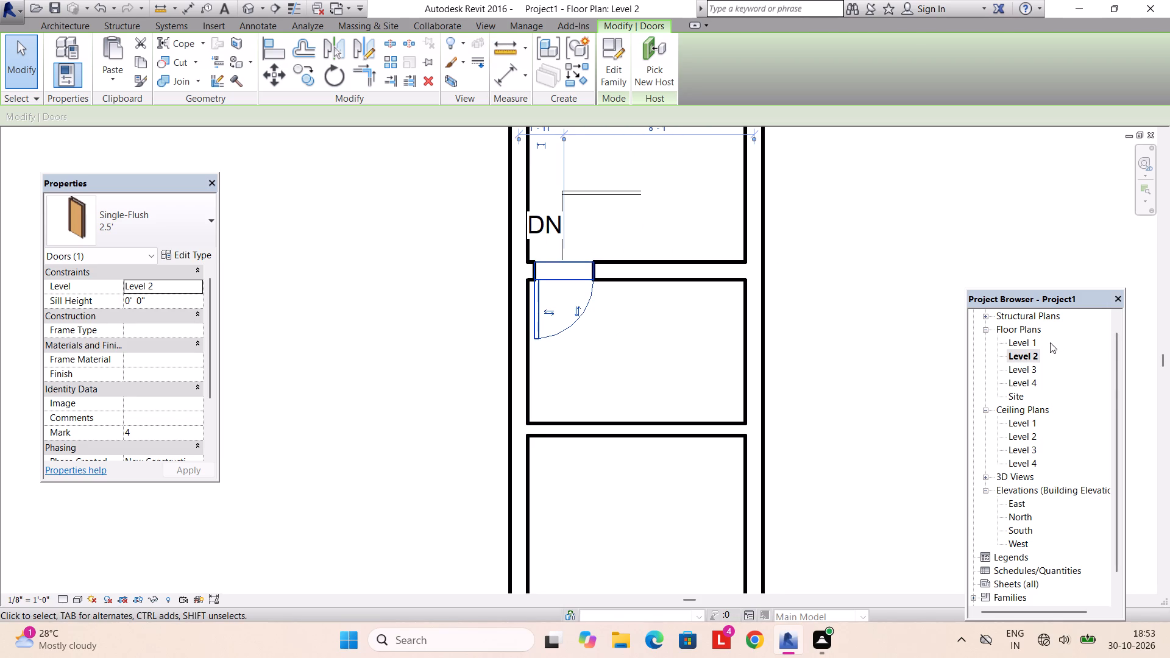
On Level 1, flip the single stair-room door's swing to the south side of its wall.
{"action": "double_click", "coordinate": [1041, 342]}
{"action": "double_click", "coordinate": [1029, 340]}
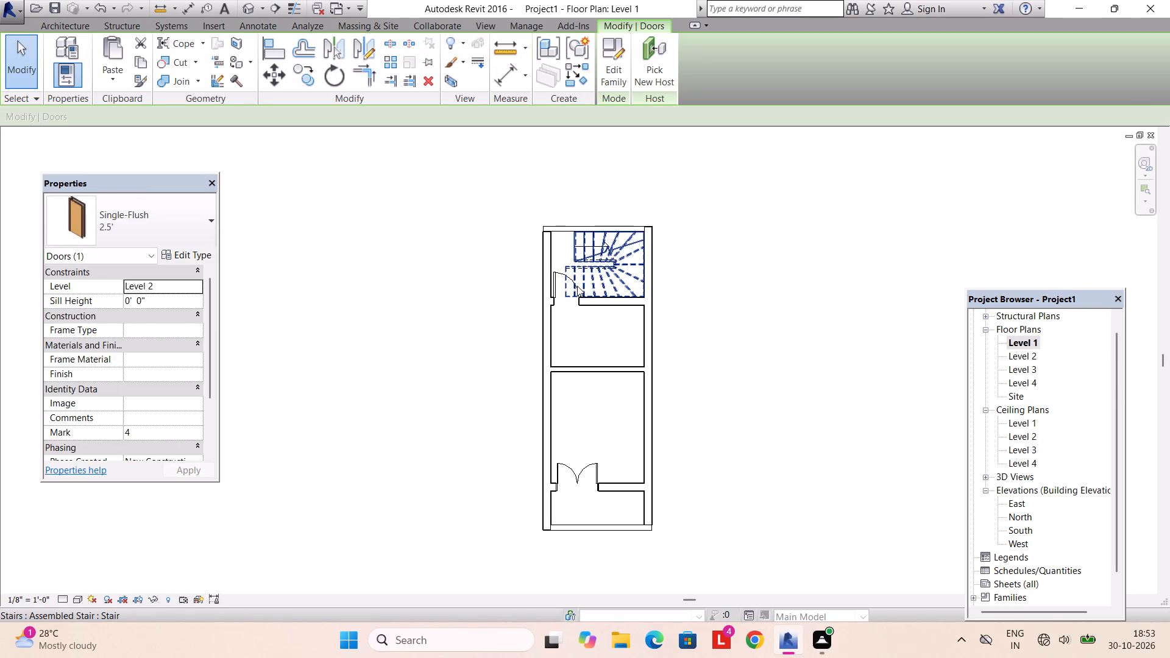
{"action": "left_click", "coordinate": [561, 284]}
{"action": "scroll", "coordinate": [559, 284], "scroll_direction": "up", "scroll_amount": 3}
{"action": "left_click", "coordinate": [554, 281]}
{"action": "scroll", "coordinate": [559, 295], "scroll_direction": "up", "scroll_amount": 1}
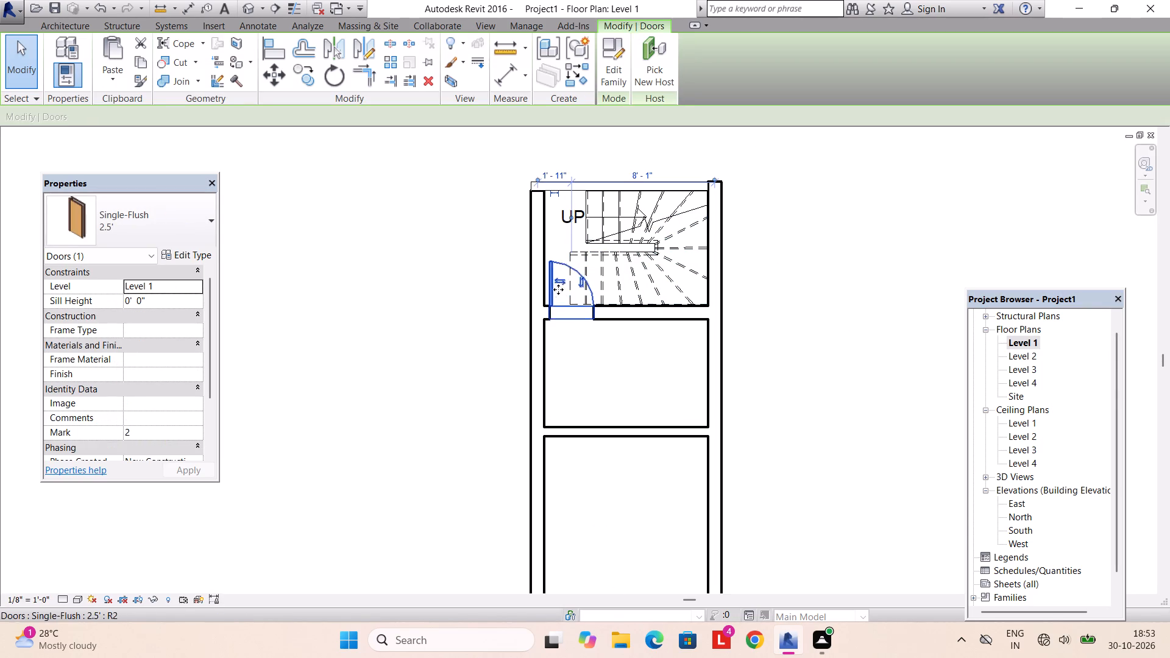
{"action": "left_click", "coordinate": [583, 283]}
Change the Level 2 stair-room door to the Single-Flush 36" x 84" type.
{"action": "double_click", "coordinate": [1035, 357]}
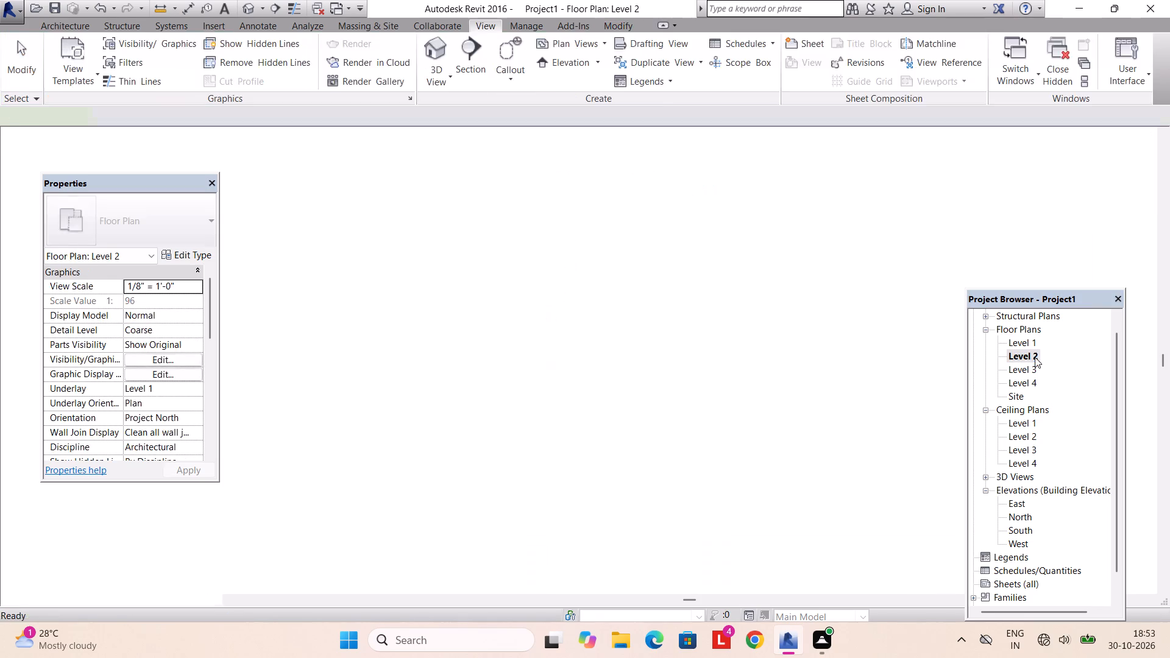
{"action": "left_click", "coordinate": [562, 319]}
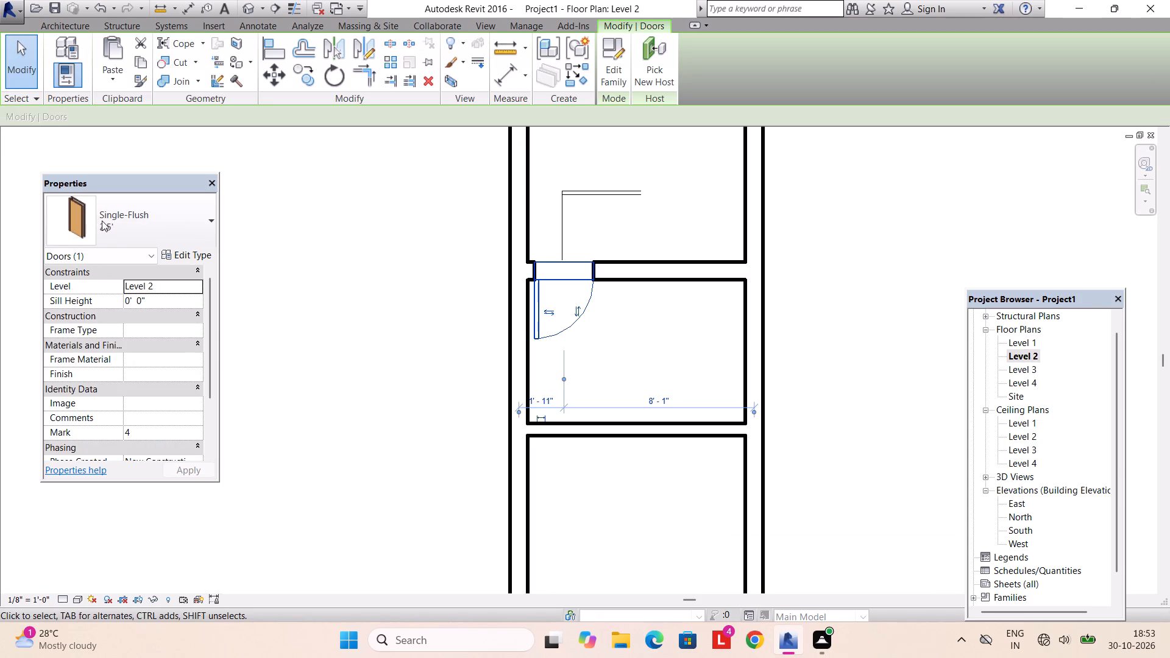
{"action": "left_click", "coordinate": [128, 221]}
{"action": "left_click", "coordinate": [122, 483]}
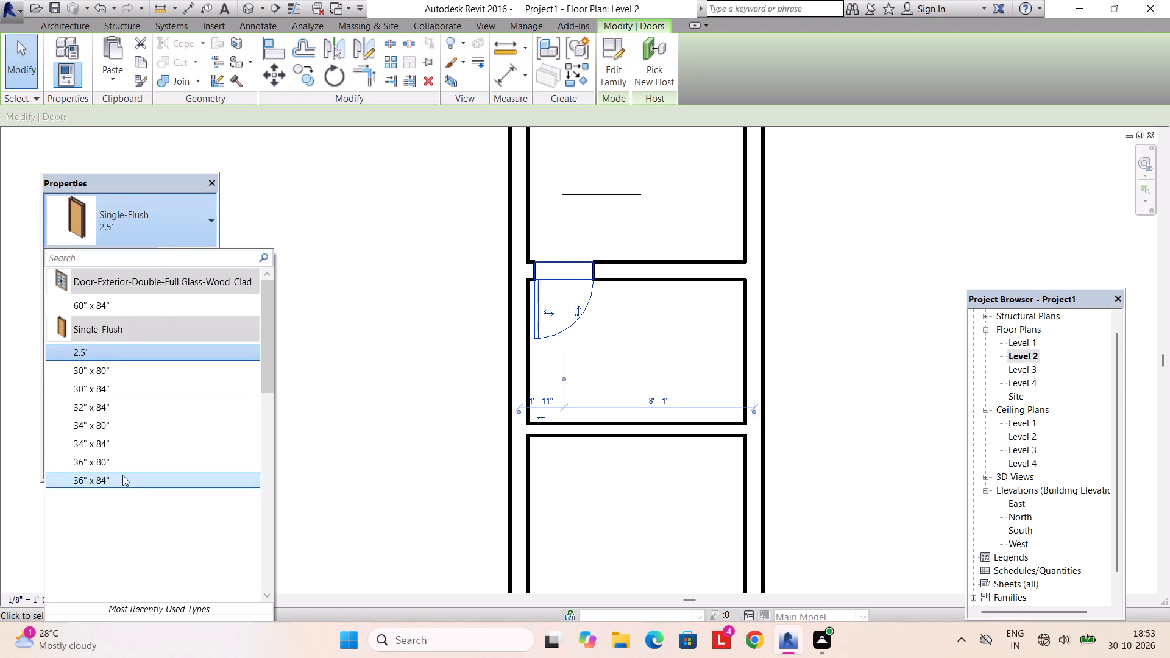
Nudge the Level 2 stair-room door slightly east, to about 2'-2" from the west wall's centreline to the door centre.
{"action": "scroll", "coordinate": [551, 296], "scroll_direction": "up", "scroll_amount": 3}
{"action": "key", "text": "Right"}
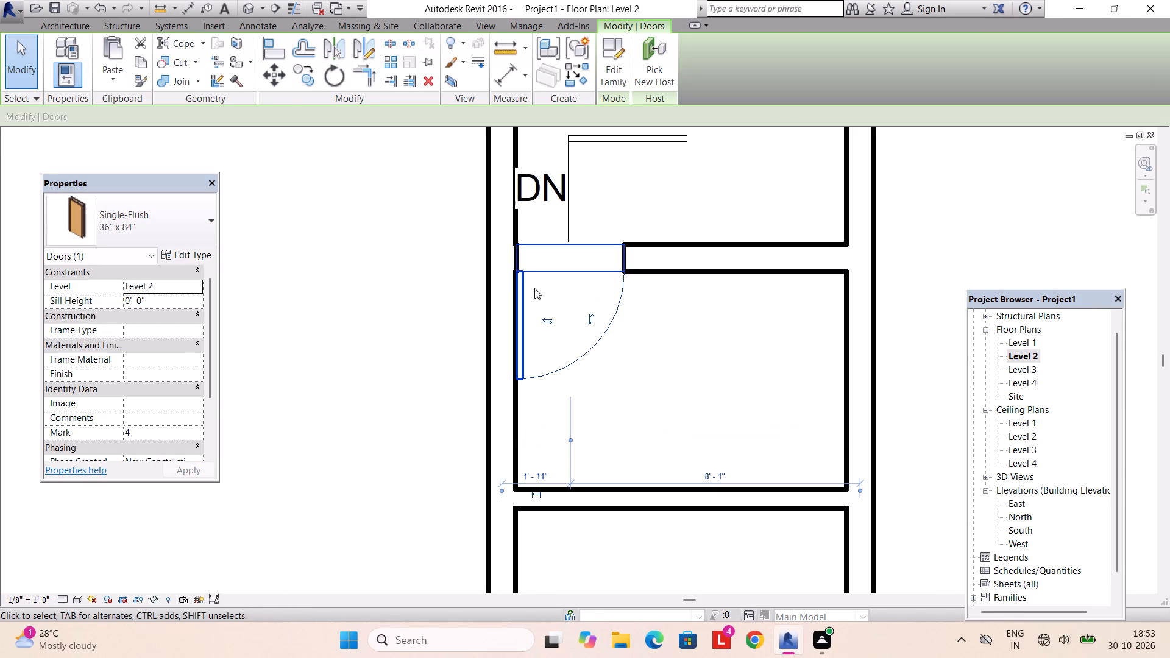
{"action": "key", "text": "Right"}
{"action": "key", "text": "Right"}
{"action": "key", "text": "Right"}
{"action": "key", "text": "Left"}
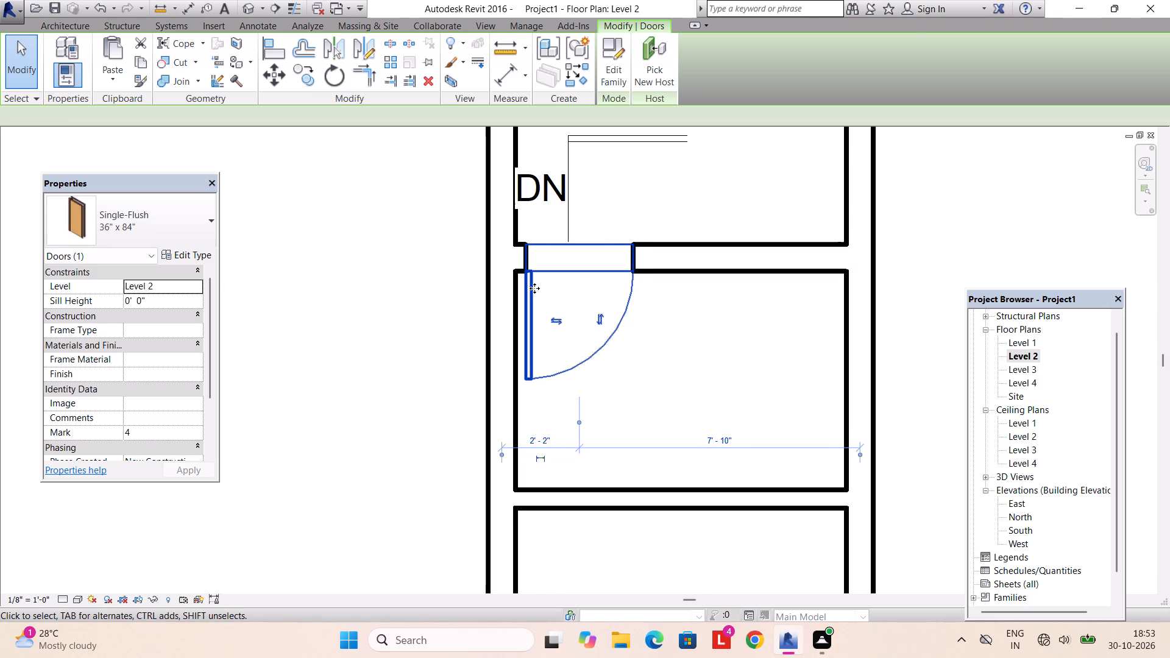
{"action": "key", "text": "Escape"}
{"action": "key", "text": "Escape"}
Delete the 6" partition wall south of the stair-room door on Level 2.
{"action": "left_click", "coordinate": [640, 482]}
{"action": "left_click", "coordinate": [645, 489]}
{"action": "key", "text": "Delete"}
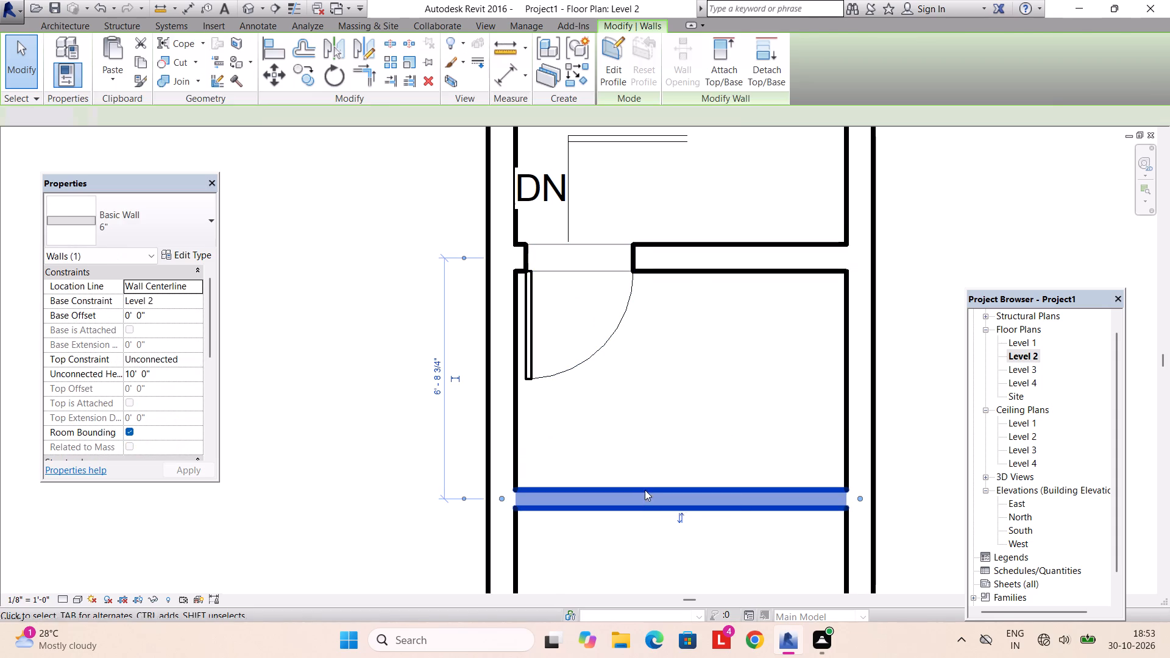
Look over the open Level 2 plan between the stair room and the south wall.
{"action": "scroll", "coordinate": [647, 487], "scroll_direction": "down", "scroll_amount": 5}
{"action": "middle_click_drag", "start_coordinate": [647, 484], "coordinate": [600, 403]}
{"action": "scroll", "coordinate": [601, 402], "scroll_direction": "up", "scroll_amount": 2}
{"action": "scroll", "coordinate": [601, 402], "scroll_direction": "down", "scroll_amount": 4}
{"action": "middle_click_drag", "start_coordinate": [613, 422], "coordinate": [583, 369]}
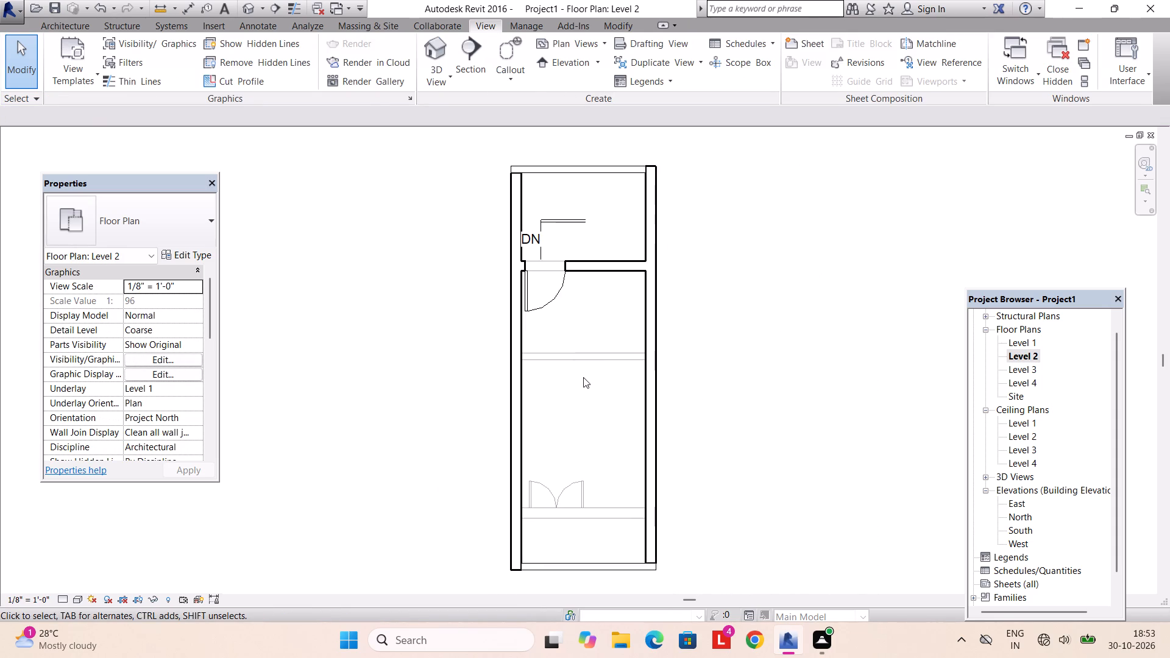
{"action": "scroll", "coordinate": [577, 430], "scroll_direction": "up", "scroll_amount": 1}
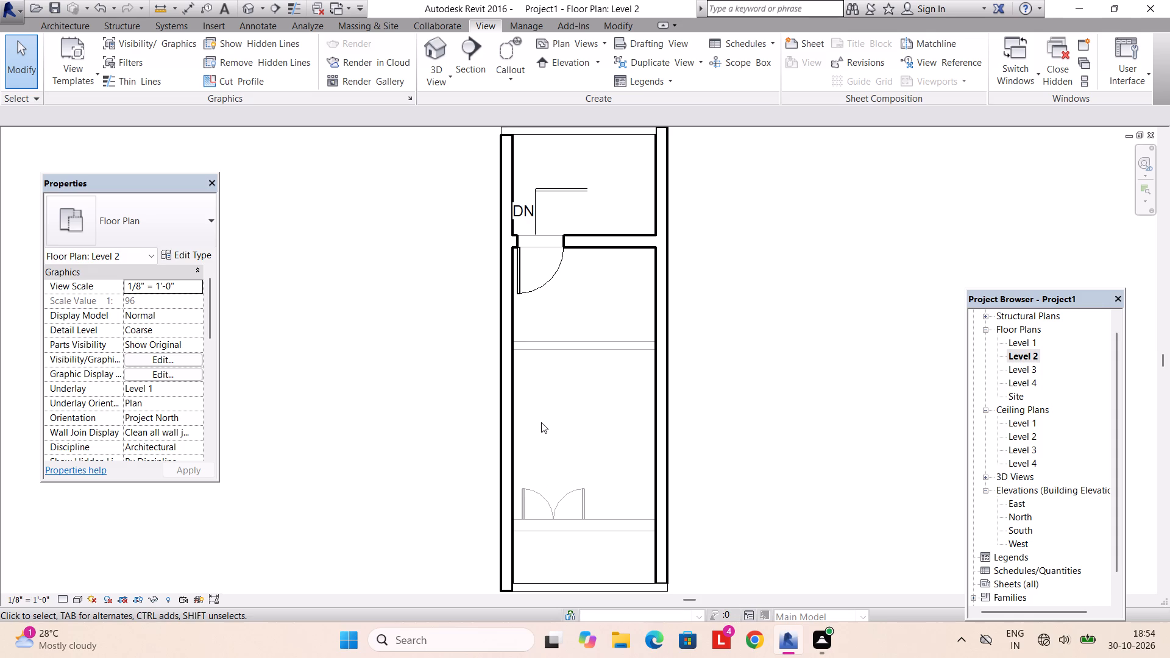
{"action": "scroll", "coordinate": [541, 422], "scroll_direction": "down", "scroll_amount": 2}
{"action": "middle_click_drag", "start_coordinate": [541, 422], "coordinate": [536, 392]}
{"action": "scroll", "coordinate": [536, 392], "scroll_direction": "up", "scroll_amount": 3}
{"action": "middle_click_drag", "start_coordinate": [536, 392], "coordinate": [536, 398]}
{"action": "scroll", "coordinate": [536, 398], "scroll_direction": "down", "scroll_amount": 1}
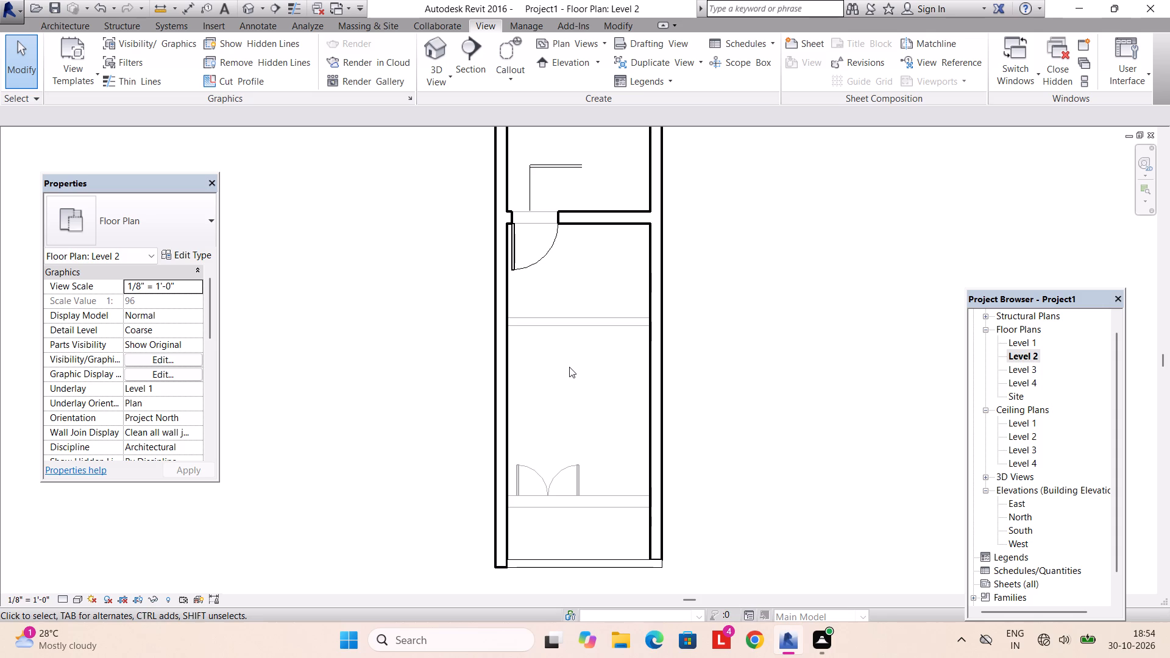
Draw a 9" wall across Level 2 from the west wall to the east wall, starting 4' north of the south wall's centreline.
{"action": "middle_click_drag", "start_coordinate": [605, 464], "coordinate": [566, 417]}
{"action": "scroll", "coordinate": [565, 414], "scroll_direction": "up", "scroll_amount": 1}
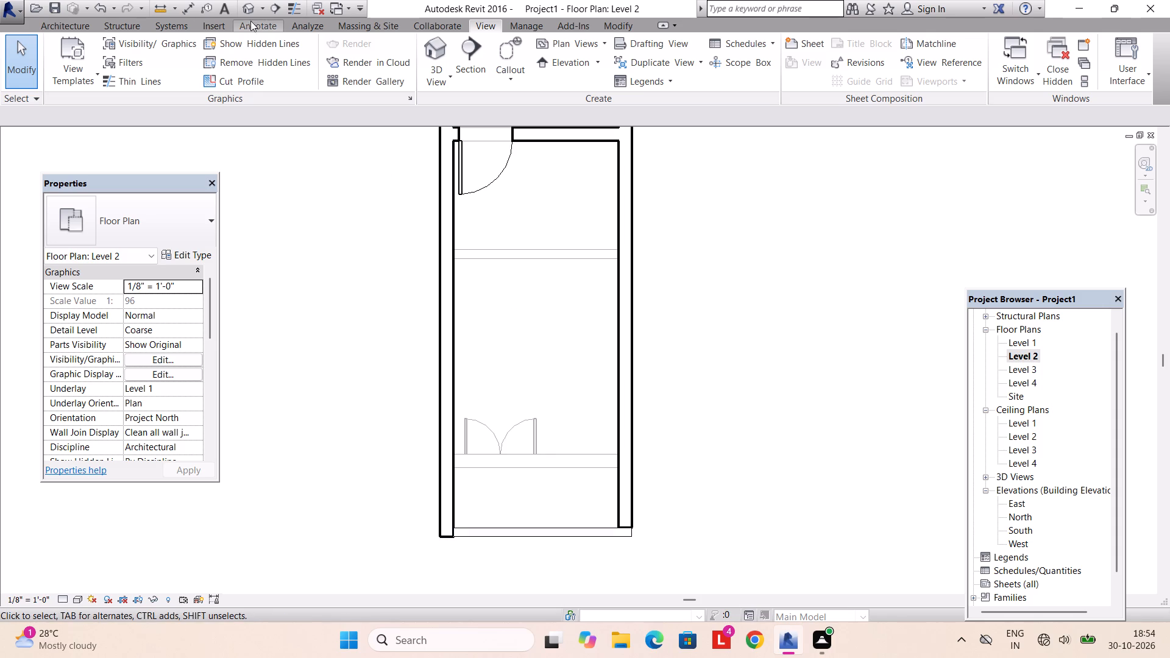
{"action": "left_click", "coordinate": [60, 30]}
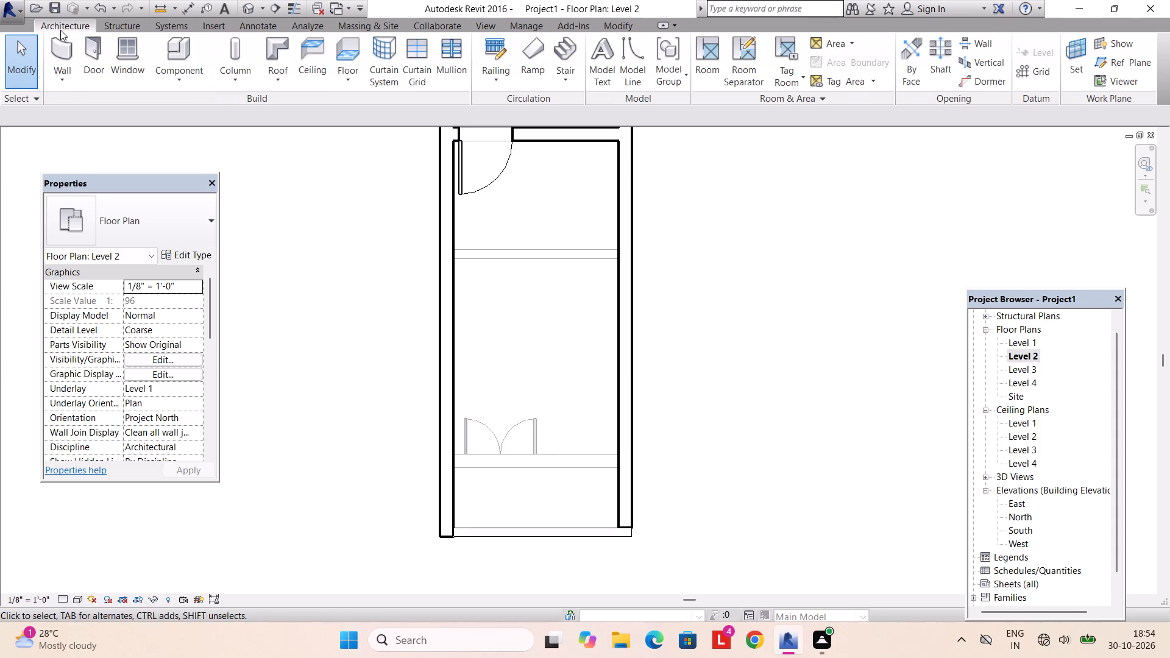
{"action": "left_click", "coordinate": [54, 40]}
{"action": "scroll", "coordinate": [558, 469], "scroll_direction": "up", "scroll_amount": 2}
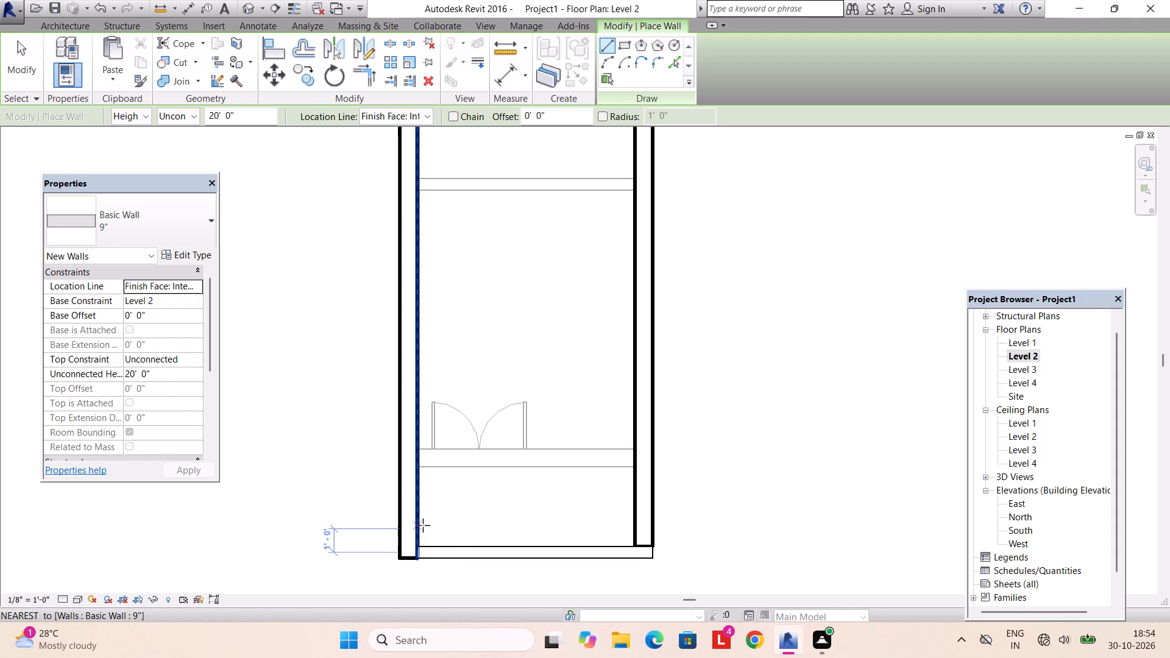
{"action": "type", "text": "4'"}
{"action": "key", "text": "Return"}
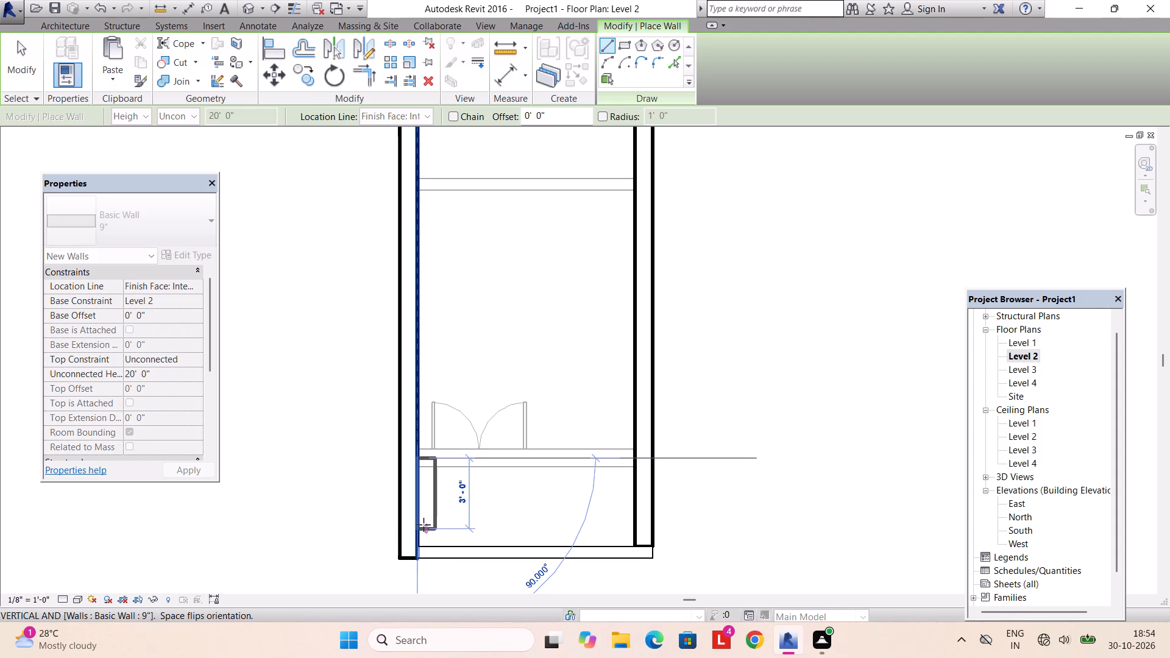
{"action": "left_click", "coordinate": [636, 453]}
{"action": "key", "text": "grave"}
{"action": "key", "text": "grave"}
{"action": "key", "text": "grave"}
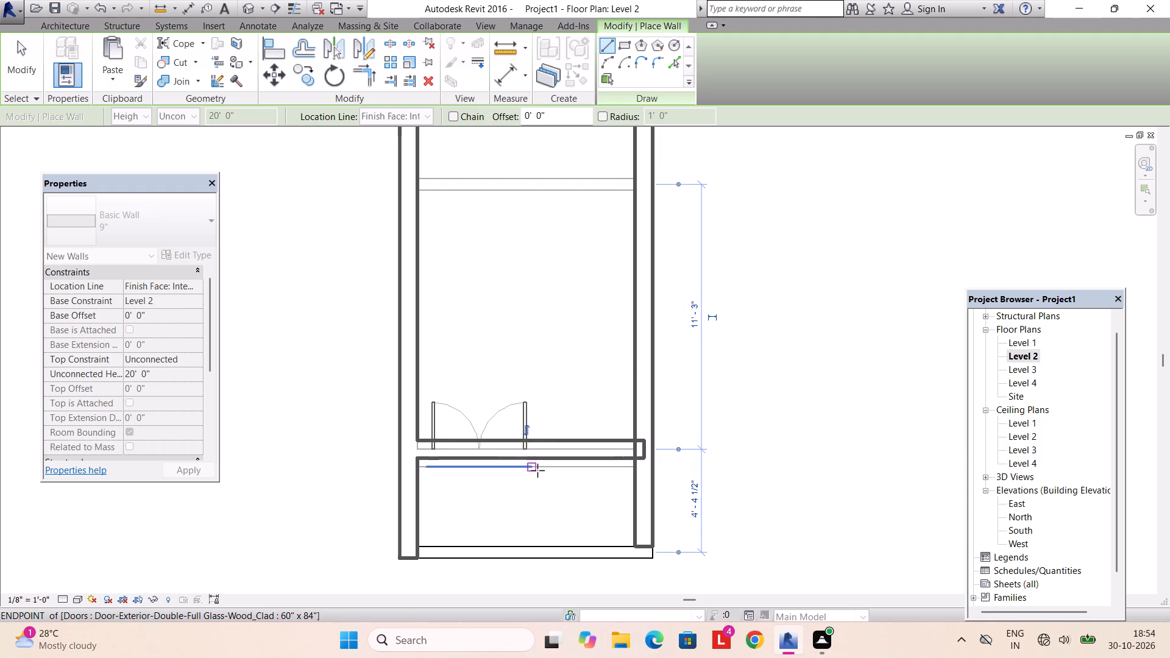
{"action": "key", "text": "grave"}
{"action": "key", "text": "Escape"}
{"action": "key", "text": "Escape"}
Set the clear distance between the new 9" cross wall's south face and the south wall's inner face to 4'.
{"action": "left_click", "coordinate": [553, 456]}
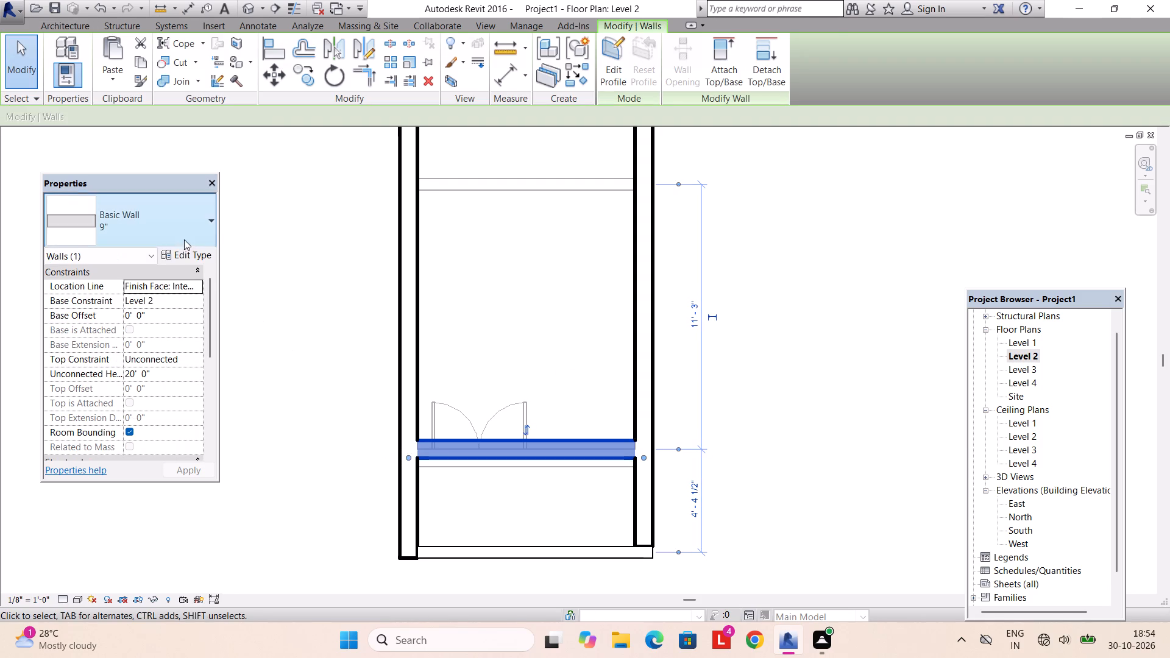
{"action": "left_click", "coordinate": [184, 239]}
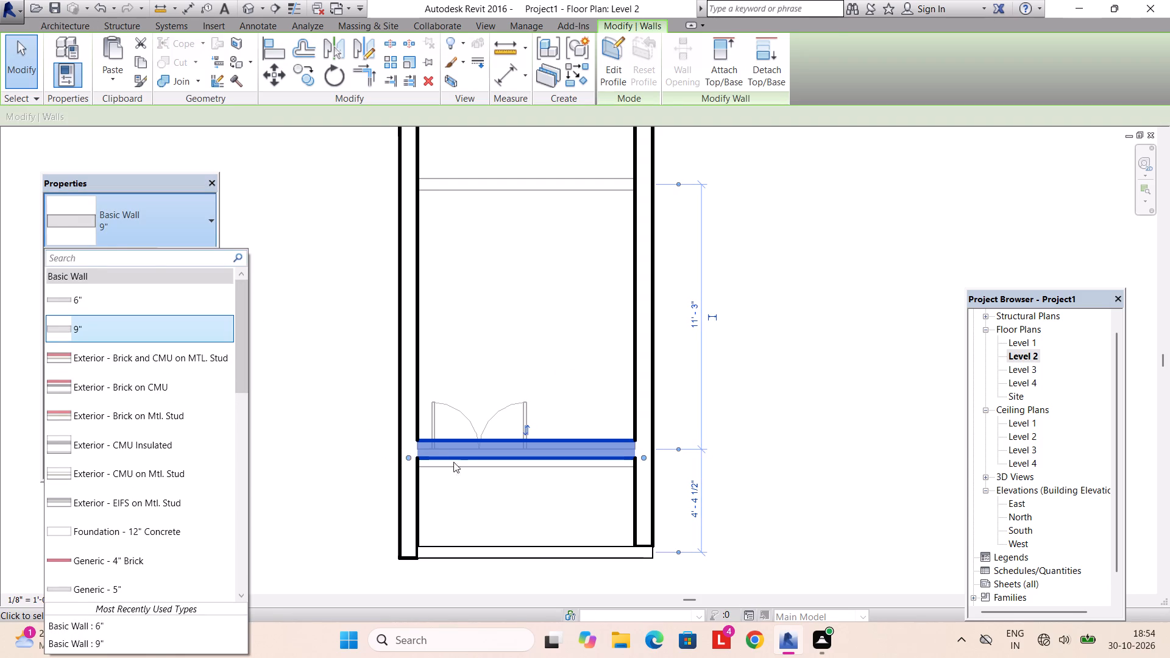
{"action": "key", "text": "Escape"}
{"action": "scroll", "coordinate": [516, 465], "scroll_direction": "down", "scroll_amount": 2}
{"action": "scroll", "coordinate": [526, 464], "scroll_direction": "up", "scroll_amount": 2}
{"action": "left_click", "coordinate": [670, 448]}
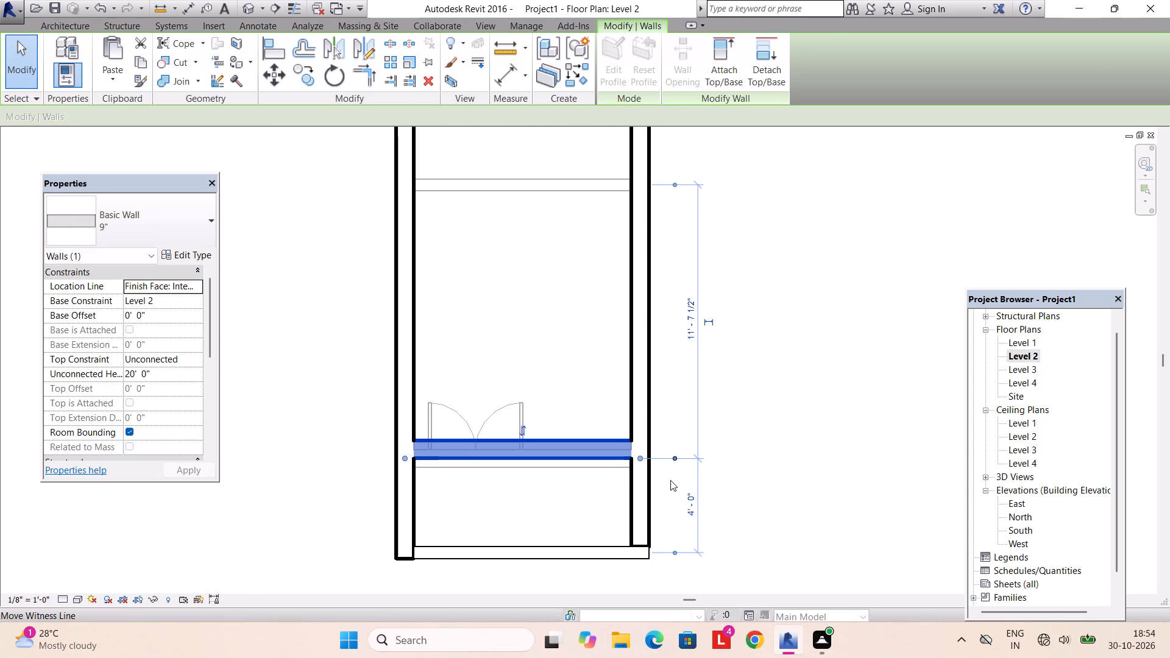
{"action": "left_click", "coordinate": [674, 556]}
{"action": "left_click", "coordinate": [692, 512]}
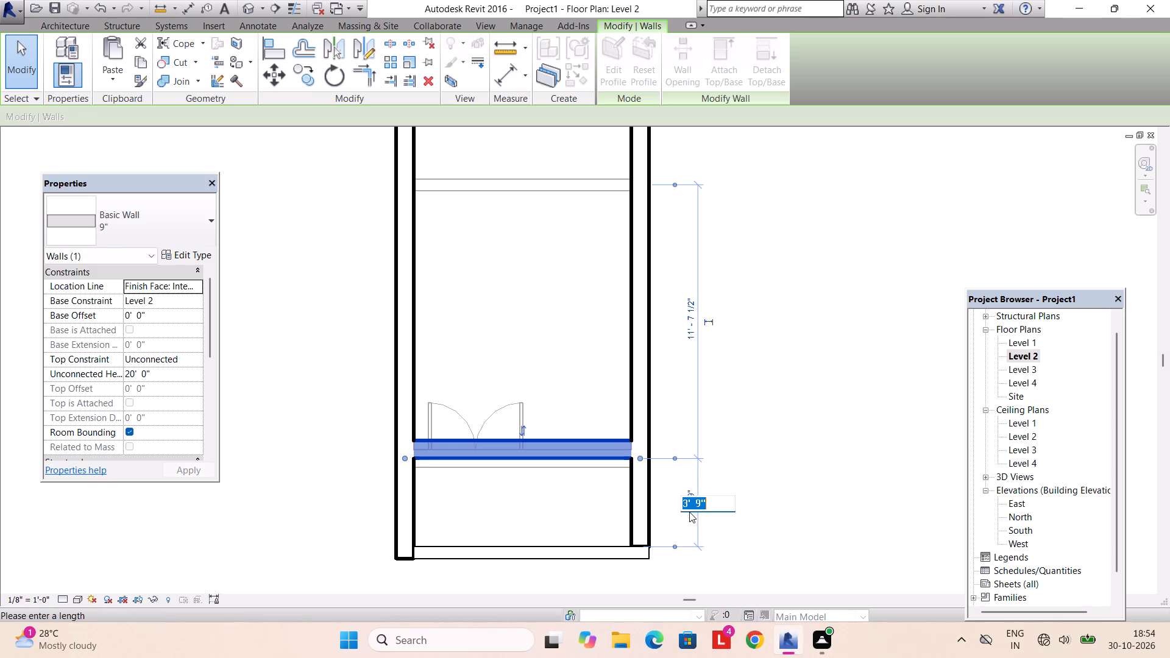
{"action": "type", "text": "4'"}
{"action": "left_click", "coordinate": [675, 546]}
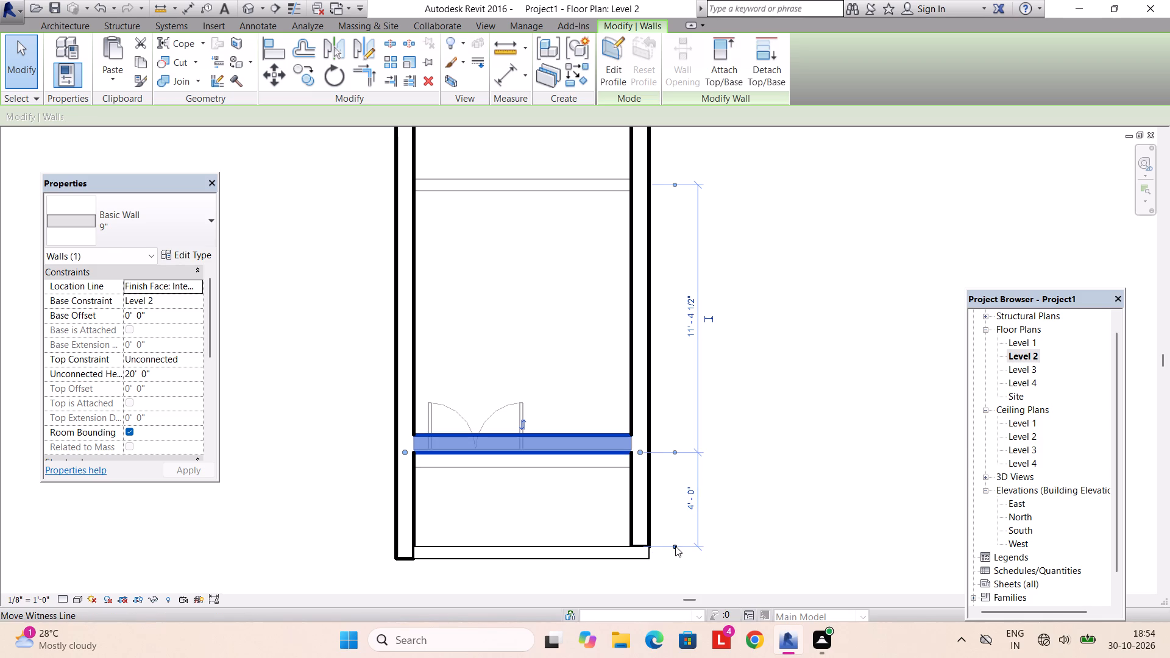
Set the distance from the 9" cross wall's south face to the south wall's outer face to 4'.
{"action": "left_click", "coordinate": [675, 546]}
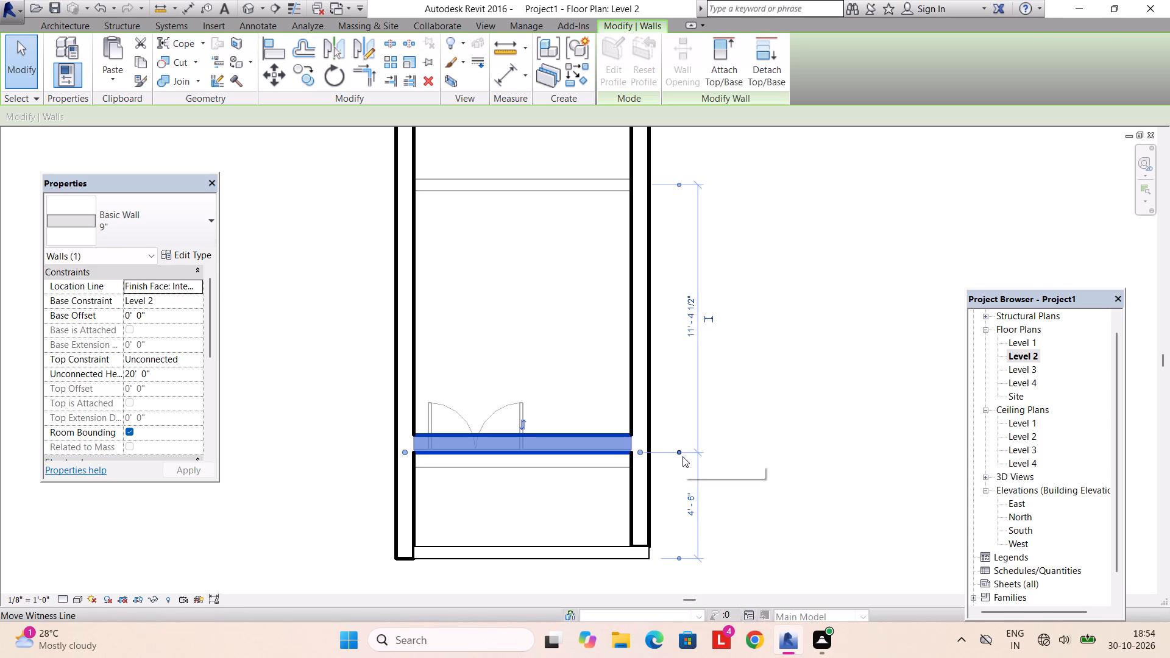
{"action": "left_click", "coordinate": [688, 493]}
{"action": "type", "text": "4'"}
{"action": "key", "text": "Return"}
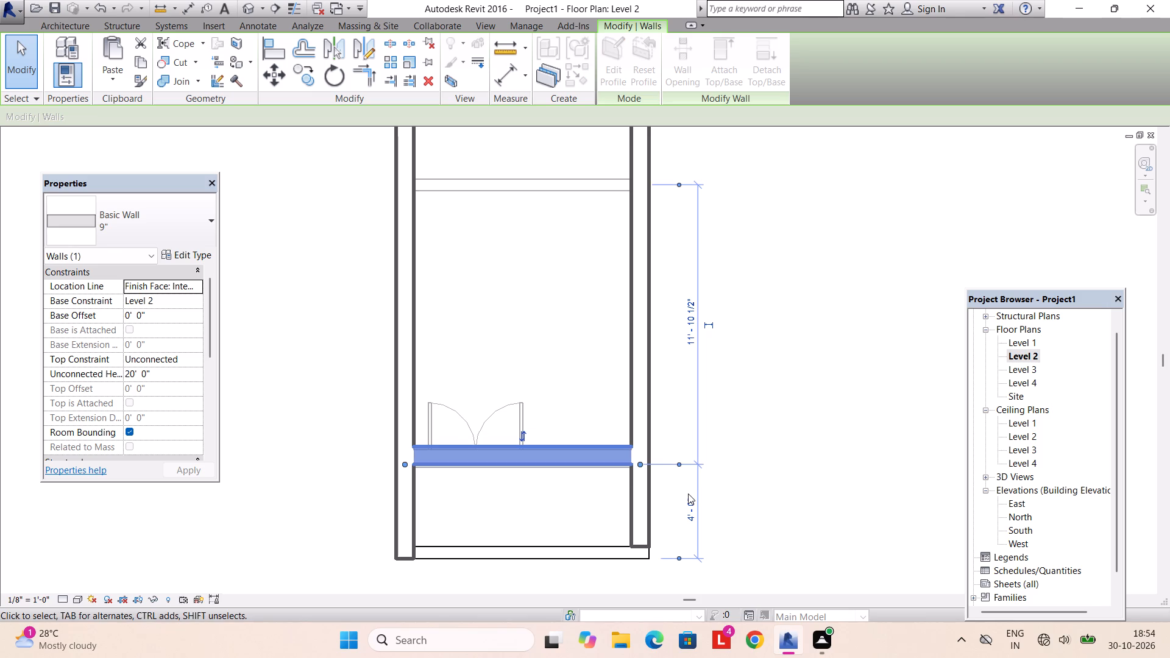
{"action": "key", "text": "Escape"}
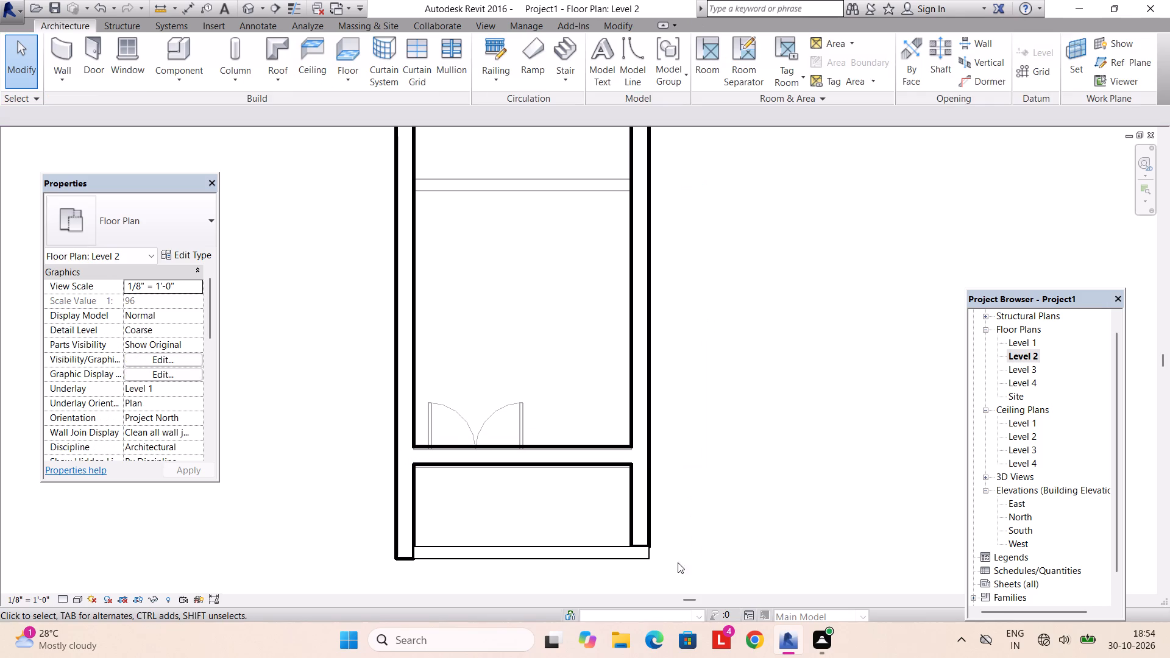
Delete the 6" south wall on Level 2.
{"action": "left_click", "coordinate": [600, 545]}
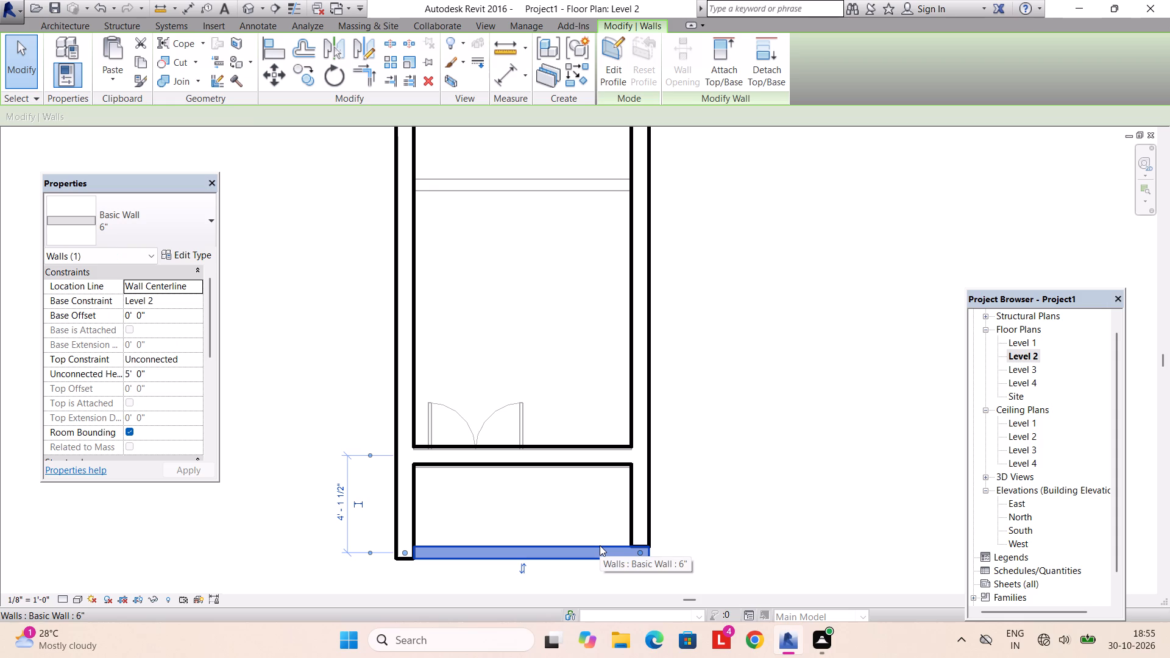
{"action": "key", "text": "Delete"}
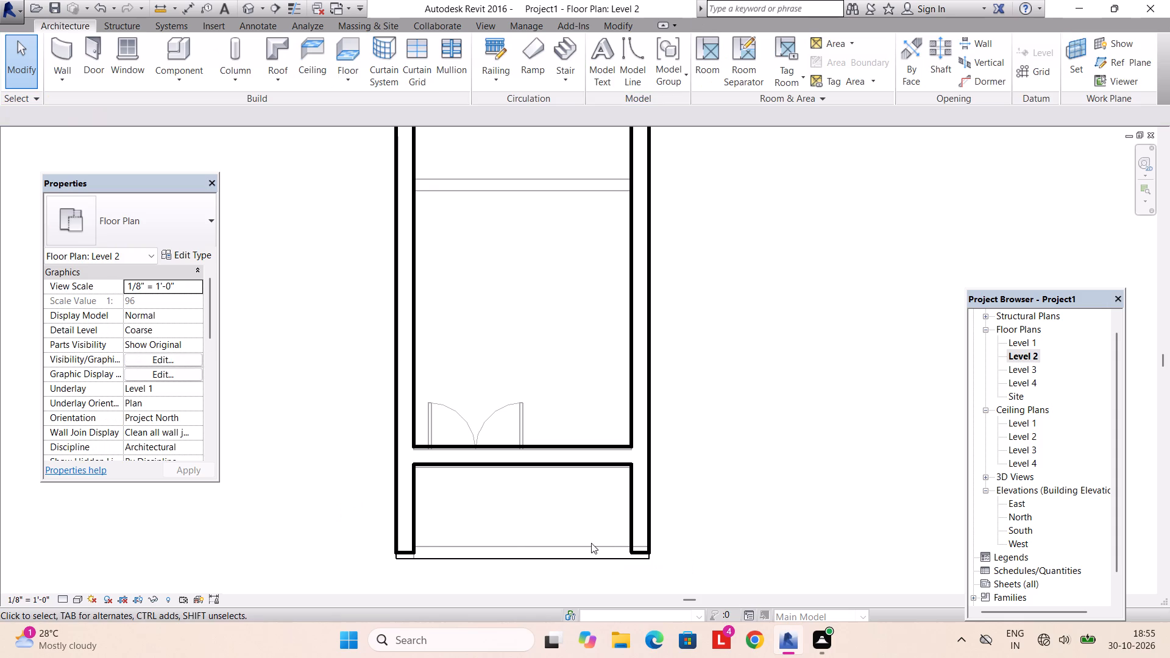
Extend the south ends of the Level 2 west and east 9" walls to the outer face of the underlying Level 1 south wall.
{"action": "scroll", "coordinate": [416, 521], "scroll_direction": "up", "scroll_amount": 2}
{"action": "middle_click_drag", "start_coordinate": [417, 561], "coordinate": [418, 501]}
{"action": "scroll", "coordinate": [415, 501], "scroll_direction": "up", "scroll_amount": 6}
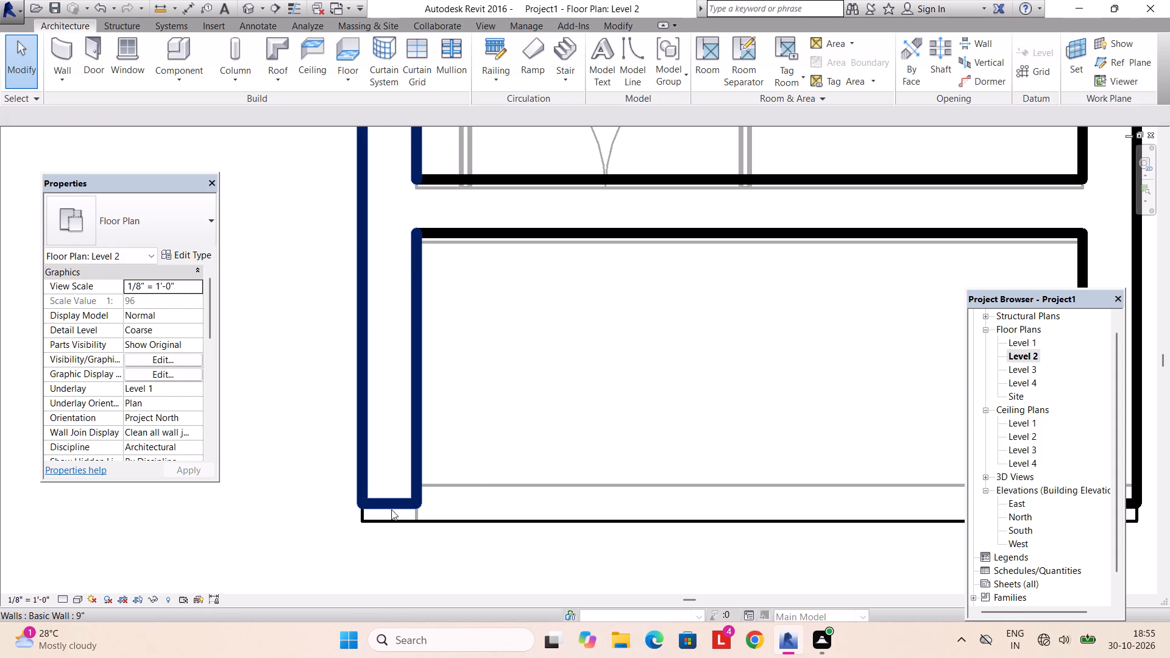
{"action": "left_click", "coordinate": [396, 502]}
{"action": "scroll", "coordinate": [396, 502], "scroll_direction": "up", "scroll_amount": 2}
{"action": "left_click_drag", "start_coordinate": [386, 503], "coordinate": [388, 520]}
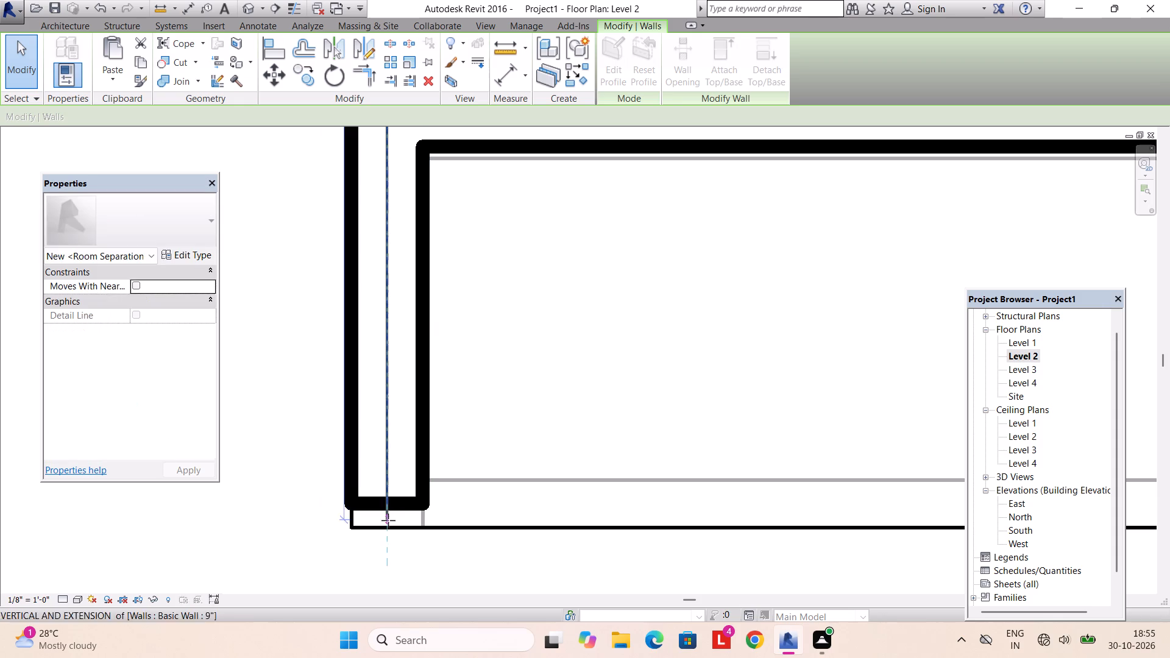
{"action": "left_click_drag", "start_coordinate": [388, 520], "coordinate": [388, 528]}
{"action": "scroll", "coordinate": [422, 514], "scroll_direction": "down", "scroll_amount": 7}
{"action": "middle_click_drag", "start_coordinate": [635, 499], "coordinate": [623, 499]}
{"action": "scroll", "coordinate": [734, 500], "scroll_direction": "up", "scroll_amount": 4}
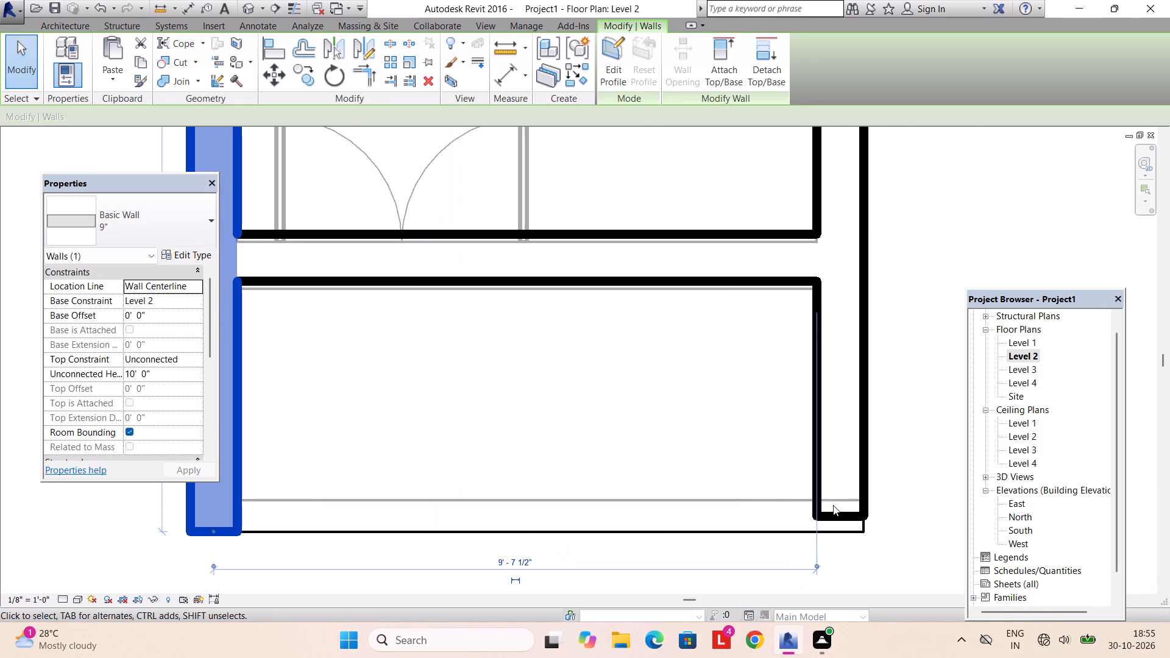
{"action": "left_click", "coordinate": [838, 513]}
{"action": "left_click_drag", "start_coordinate": [839, 512], "coordinate": [839, 529]}
{"action": "scroll", "coordinate": [730, 511], "scroll_direction": "down", "scroll_amount": 3}
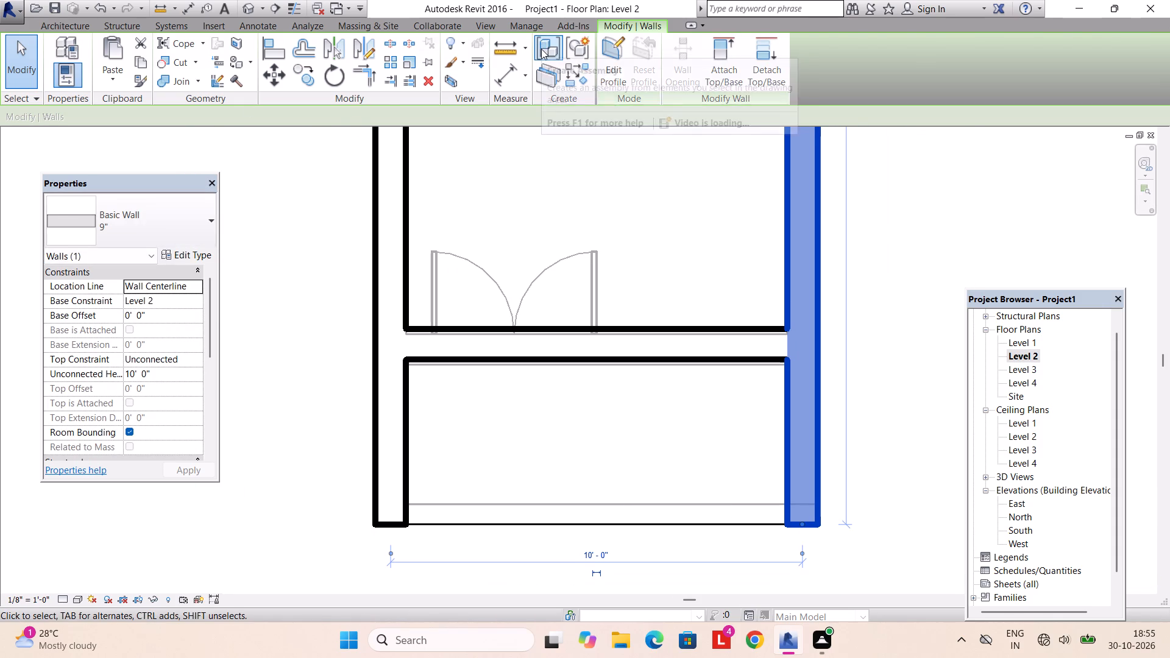
{"action": "key", "text": "Escape"}
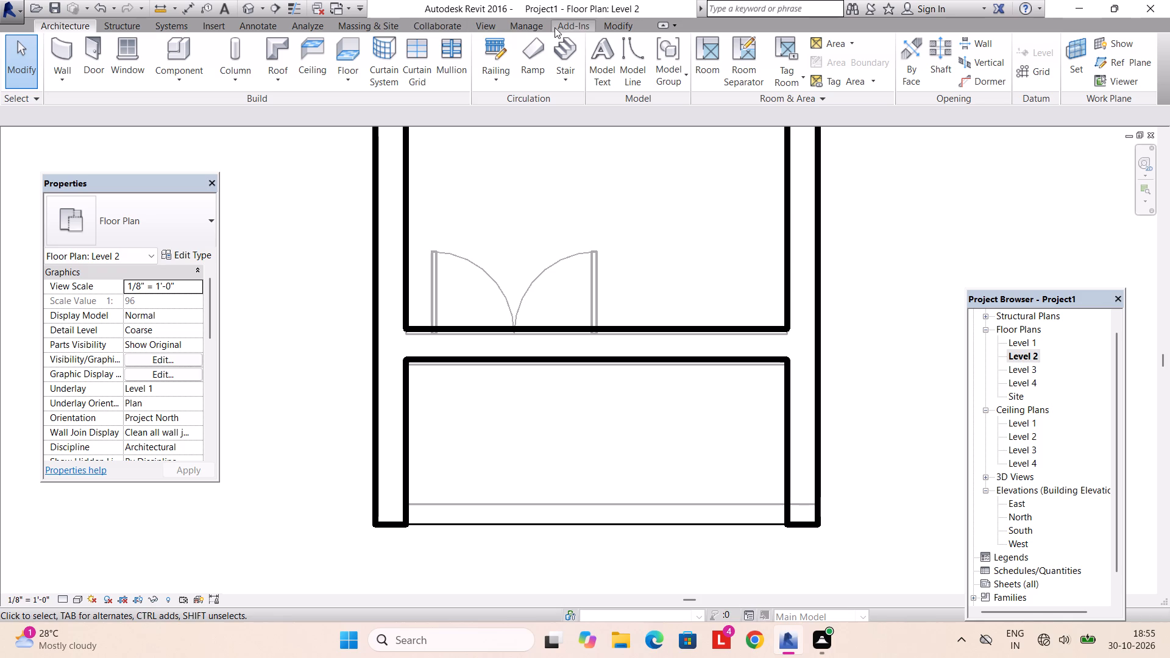
Create a Glass Panel - Bottom Fill railing about 9'-3" long between the side walls' south ends, along the midline of the wall below.
{"action": "left_click", "coordinate": [506, 58]}
{"action": "left_click", "coordinate": [138, 214]}
{"action": "scroll", "coordinate": [155, 305], "scroll_direction": "up", "scroll_amount": 2}
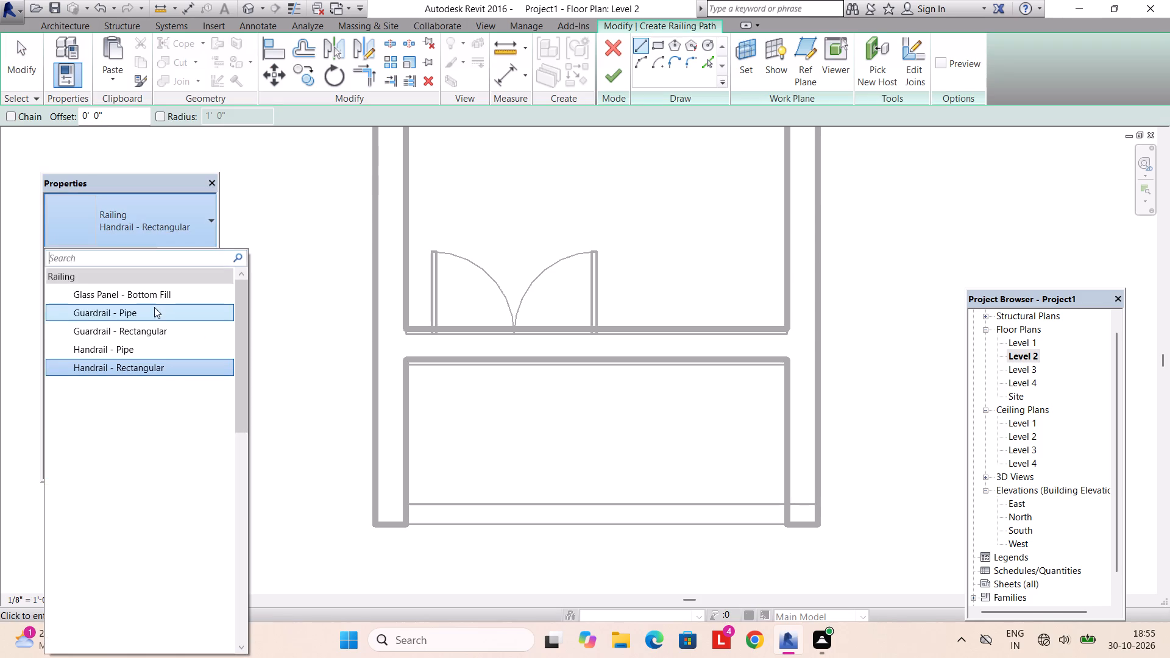
{"action": "left_click", "coordinate": [154, 290]}
{"action": "scroll", "coordinate": [382, 463], "scroll_direction": "up", "scroll_amount": 3}
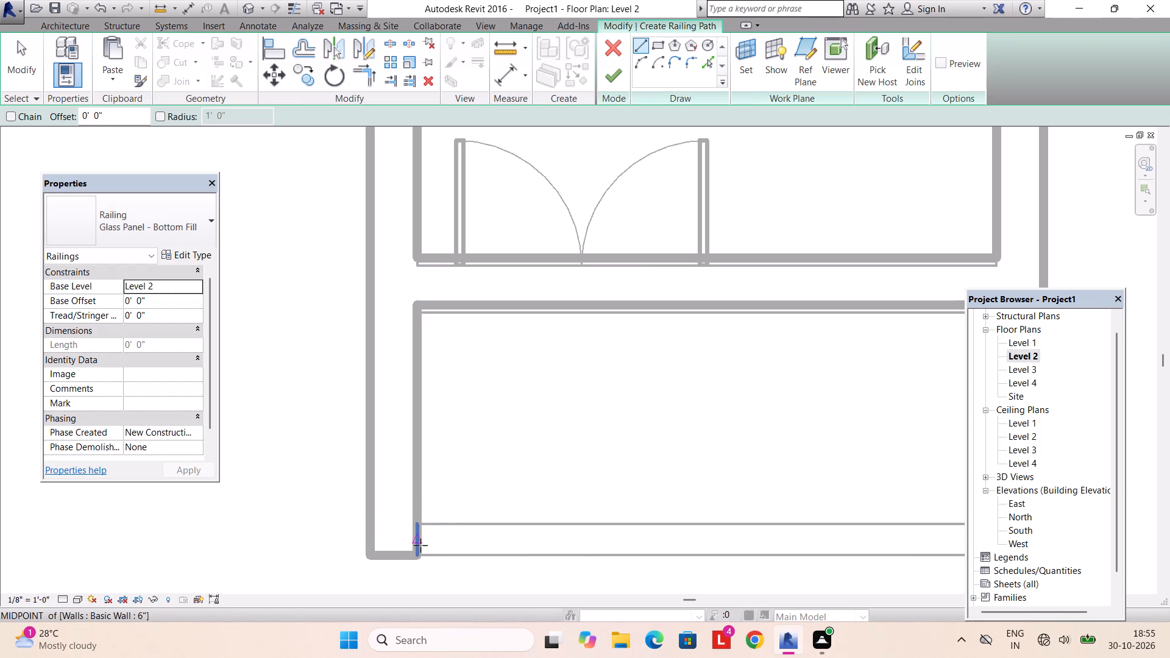
{"action": "left_click", "coordinate": [420, 545]}
{"action": "scroll", "coordinate": [591, 539], "scroll_direction": "down", "scroll_amount": 2}
{"action": "middle_click", "coordinate": [633, 539]}
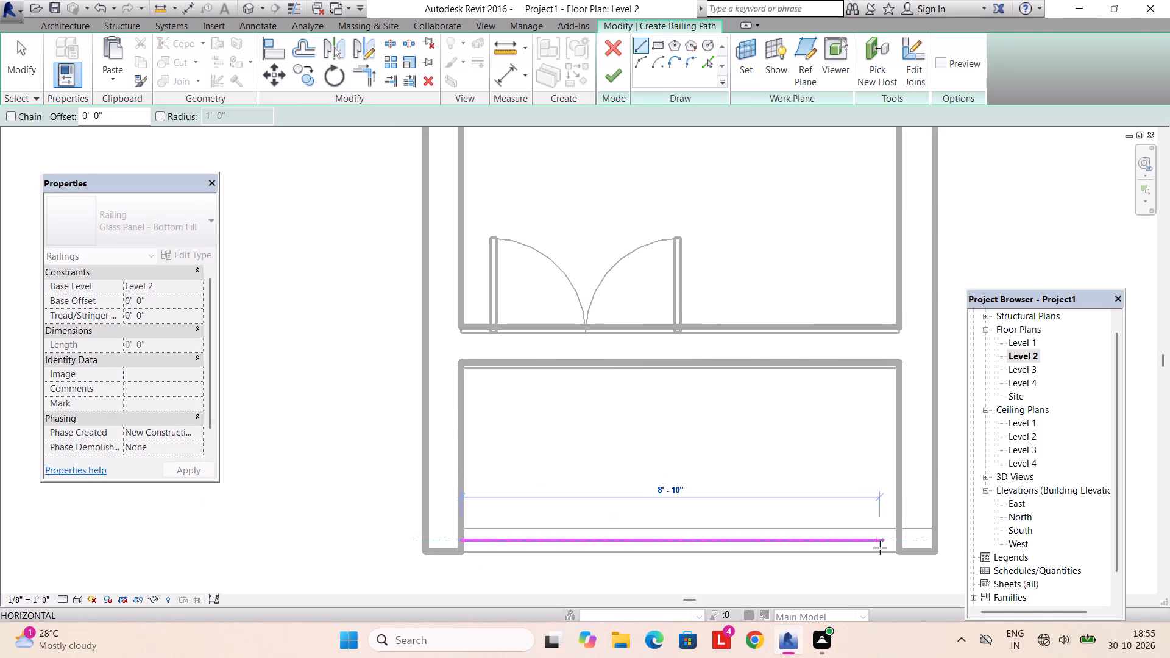
{"action": "left_click", "coordinate": [898, 548]}
{"action": "key", "text": "space"}
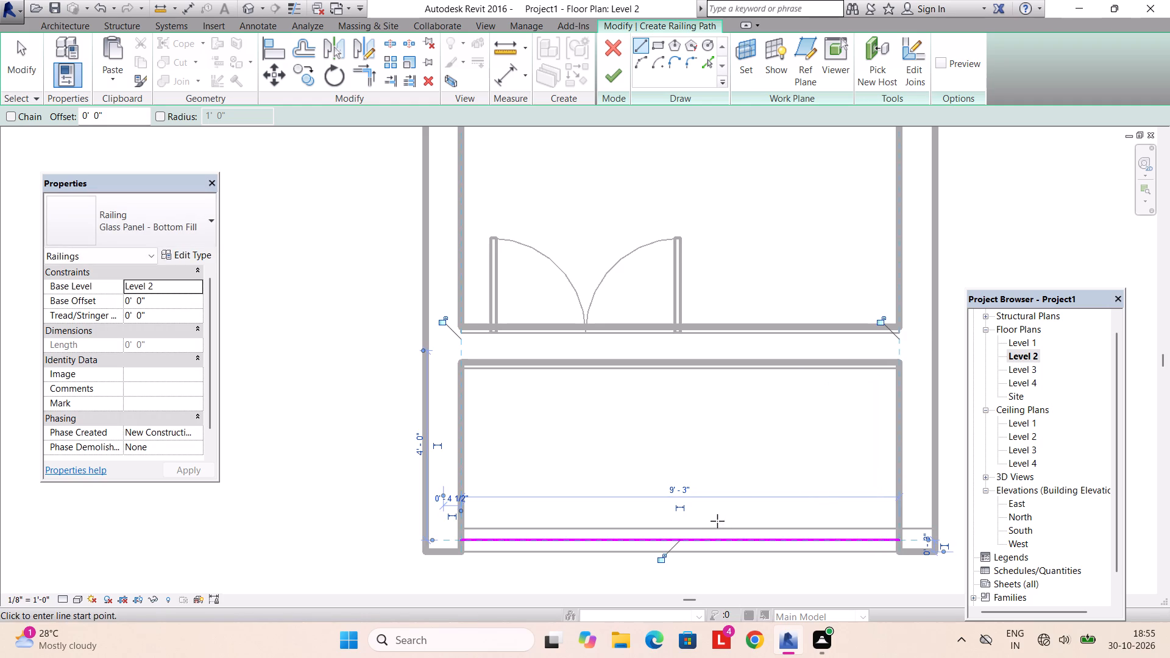
{"action": "key", "text": "Escape"}
{"action": "key", "text": "Escape"}
{"action": "left_click", "coordinate": [609, 82]}
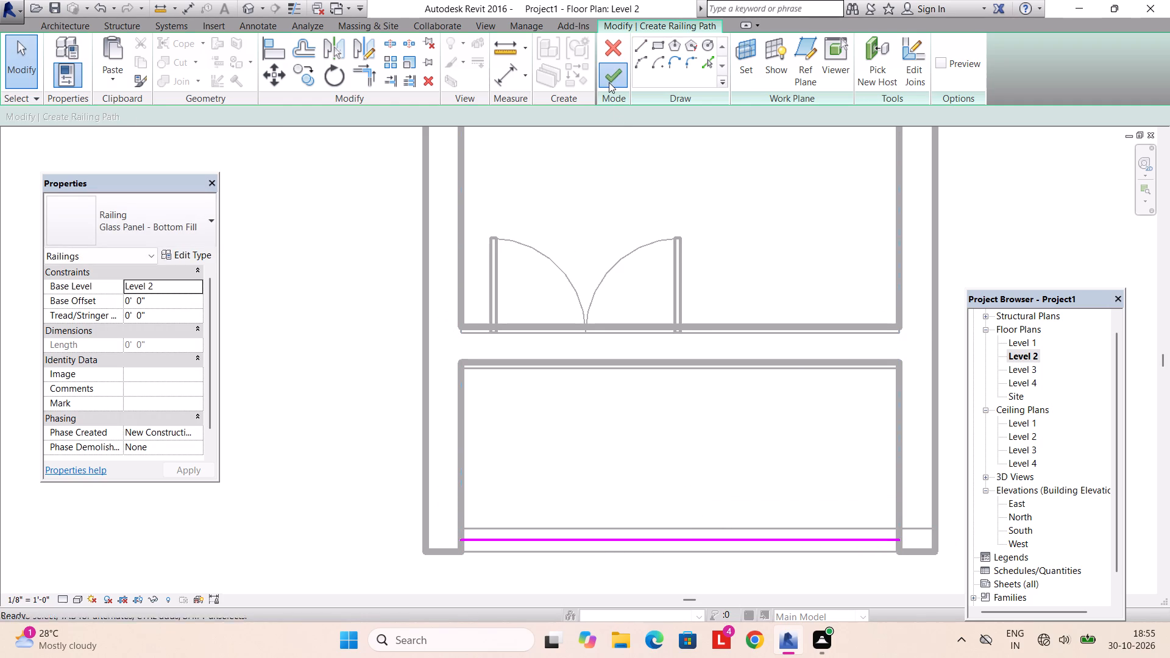
Open the default 3D view and examine the back of the building at the stair room.
{"action": "left_click", "coordinate": [494, 30]}
{"action": "left_click", "coordinate": [445, 46]}
{"action": "scroll", "coordinate": [574, 353], "scroll_direction": "up", "scroll_amount": 1}
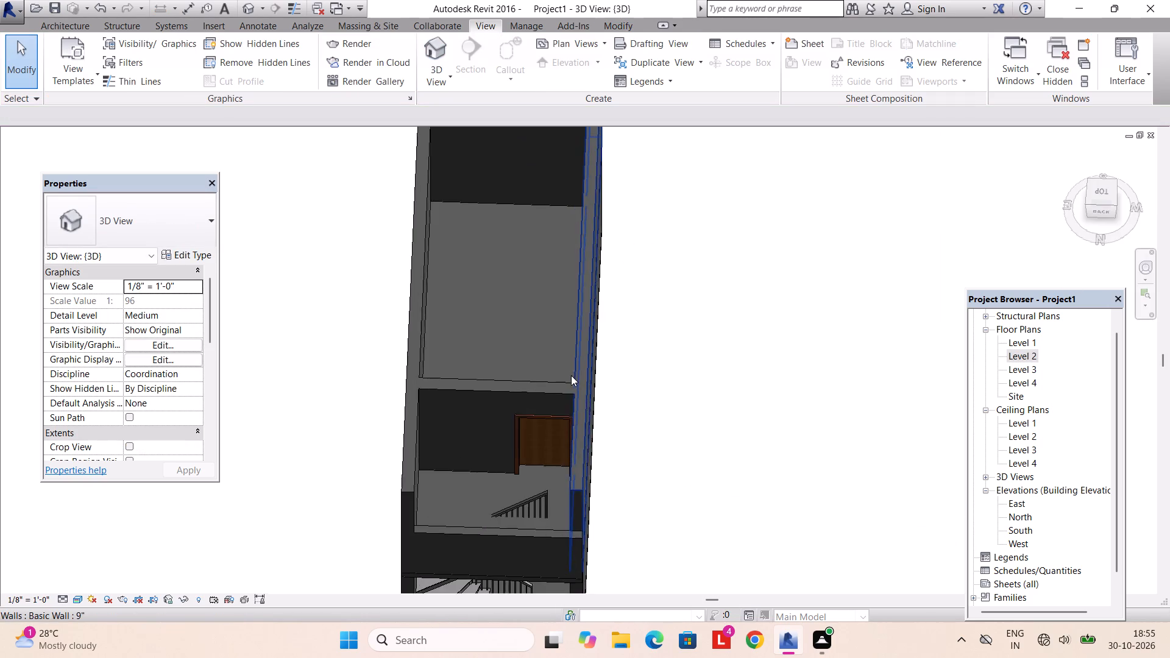
{"action": "scroll", "coordinate": [571, 375], "scroll_direction": "down", "scroll_amount": 3}
{"action": "middle_click_drag", "start_coordinate": [563, 451], "coordinate": [562, 274], "text": "shift"}
{"action": "middle_click_drag", "start_coordinate": [550, 373], "coordinate": [565, 316], "text": "shift"}
{"action": "scroll", "coordinate": [543, 370], "scroll_direction": "up", "scroll_amount": 2}
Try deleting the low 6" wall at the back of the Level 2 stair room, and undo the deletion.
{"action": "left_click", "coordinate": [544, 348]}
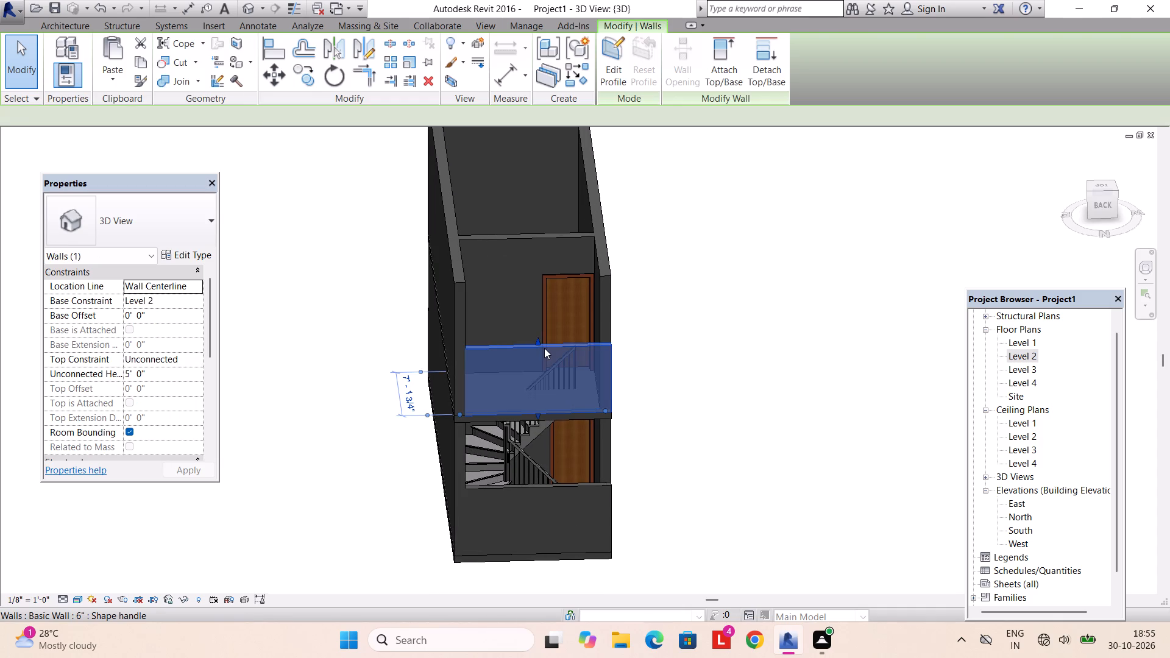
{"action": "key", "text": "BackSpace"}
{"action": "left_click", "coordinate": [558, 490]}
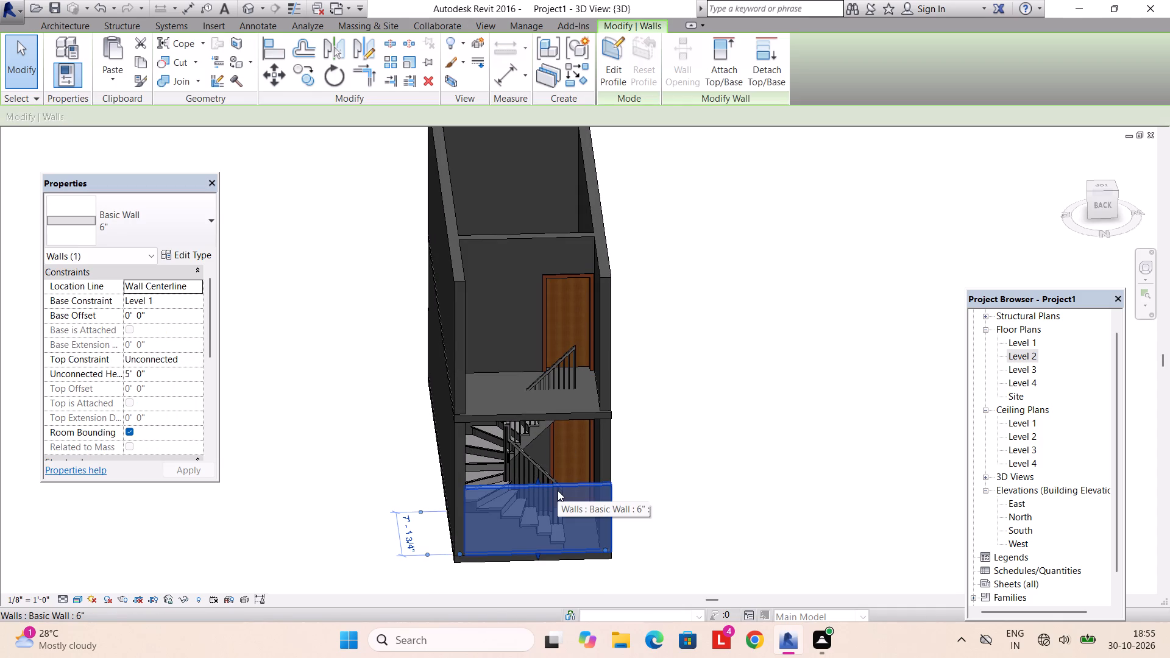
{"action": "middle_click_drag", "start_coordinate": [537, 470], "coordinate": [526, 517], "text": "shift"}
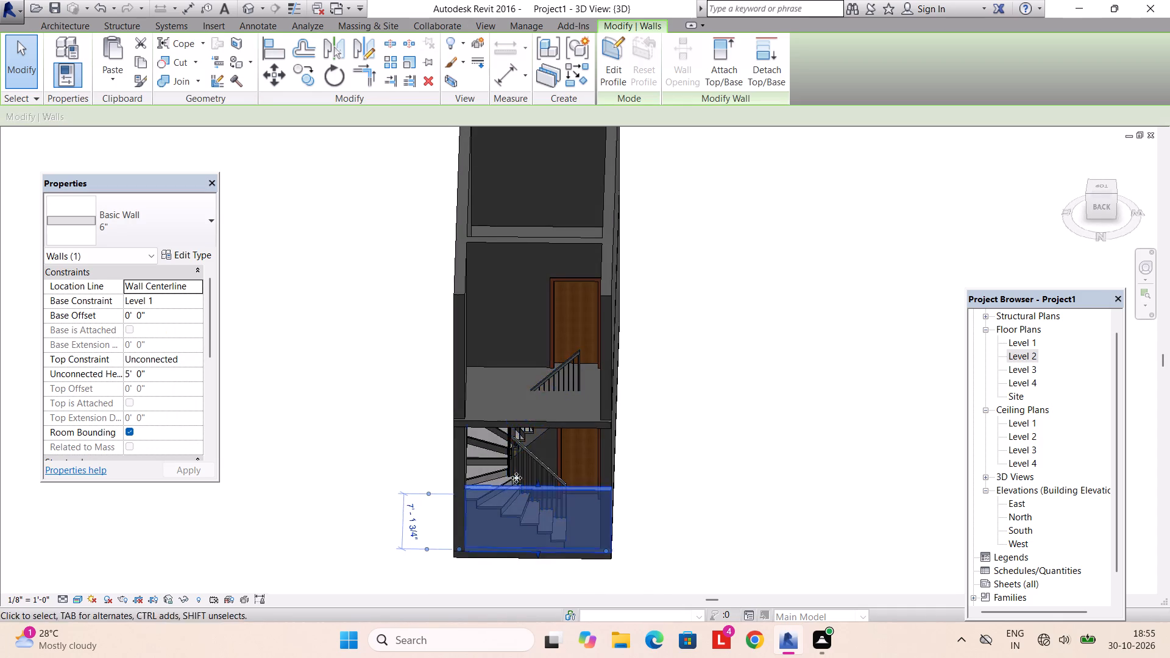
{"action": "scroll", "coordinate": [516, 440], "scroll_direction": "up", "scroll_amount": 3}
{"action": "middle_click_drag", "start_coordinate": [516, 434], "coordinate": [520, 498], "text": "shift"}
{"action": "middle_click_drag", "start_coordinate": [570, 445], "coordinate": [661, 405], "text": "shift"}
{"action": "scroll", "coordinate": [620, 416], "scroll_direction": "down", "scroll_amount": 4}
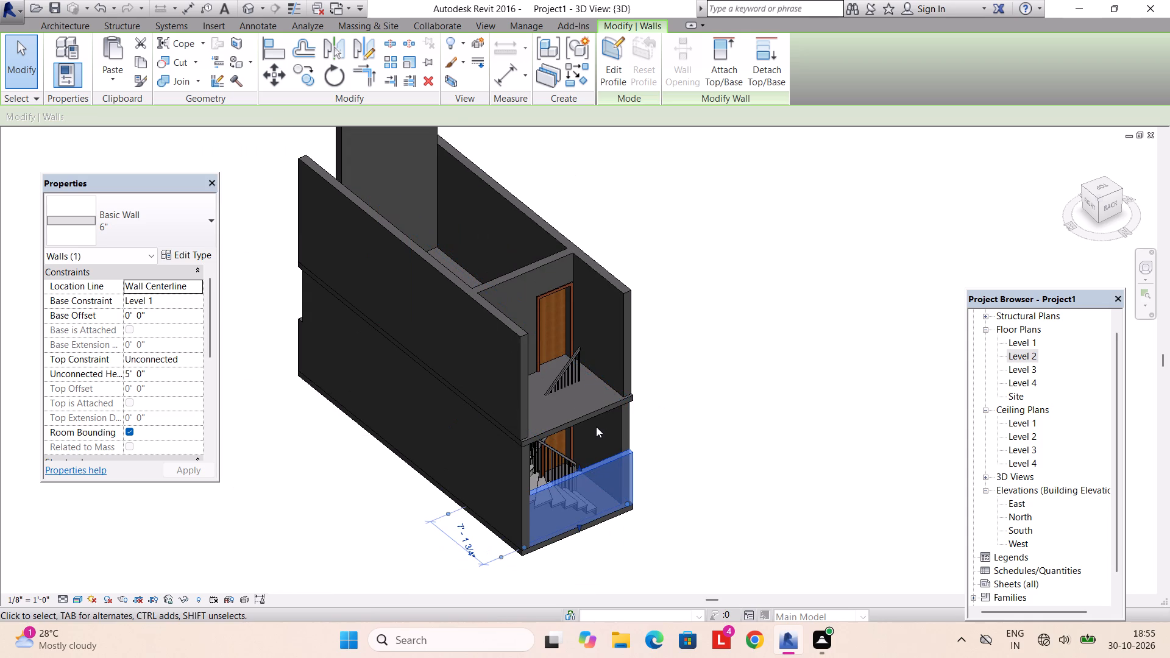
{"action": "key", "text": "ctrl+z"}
Set the unconnected height of the 9" cross wall behind the Level 2 glass railing to 10'.
{"action": "middle_click_drag", "start_coordinate": [484, 431], "coordinate": [792, 396]}
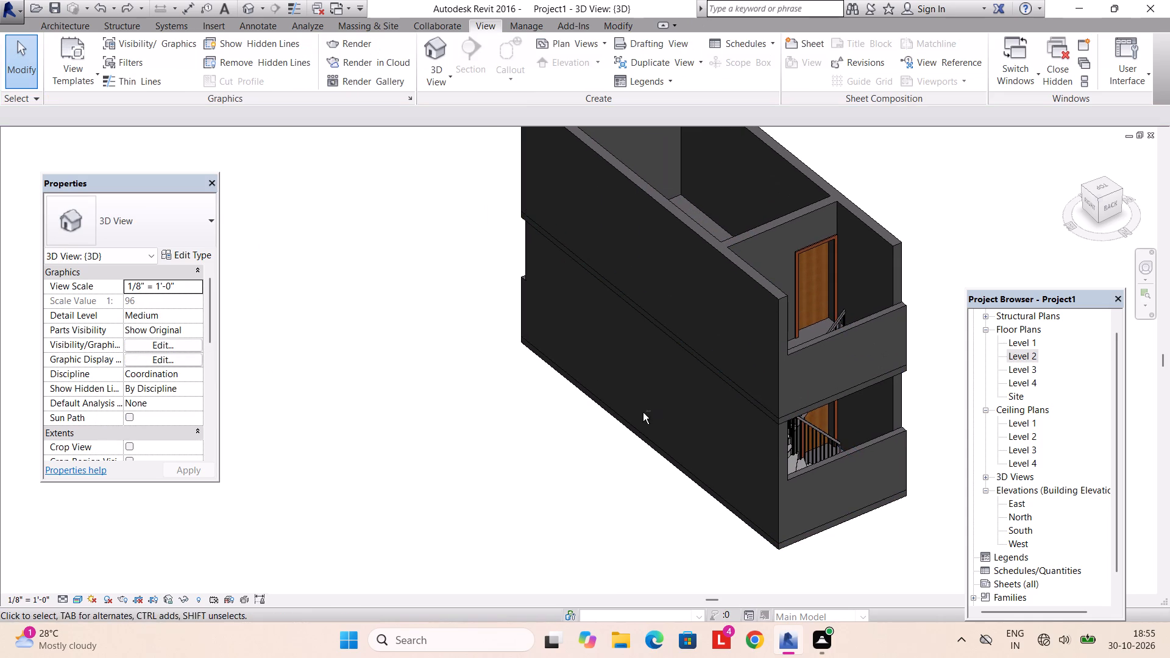
{"action": "middle_click_drag", "start_coordinate": [643, 412], "coordinate": [841, 390], "text": "shift"}
{"action": "middle_click_drag", "start_coordinate": [629, 409], "coordinate": [821, 359], "text": "shift"}
{"action": "scroll", "coordinate": [826, 382], "scroll_direction": "down", "scroll_amount": 3}
{"action": "middle_click_drag", "start_coordinate": [816, 383], "coordinate": [755, 364]}
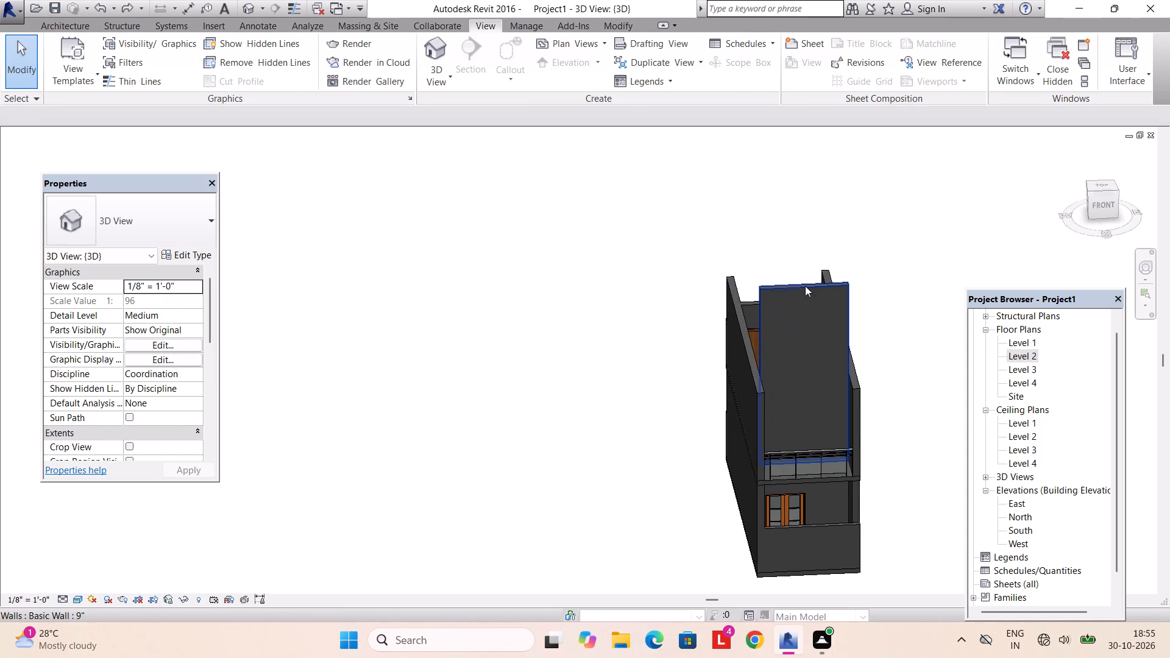
{"action": "left_click", "coordinate": [805, 286]}
{"action": "left_click", "coordinate": [177, 376]}
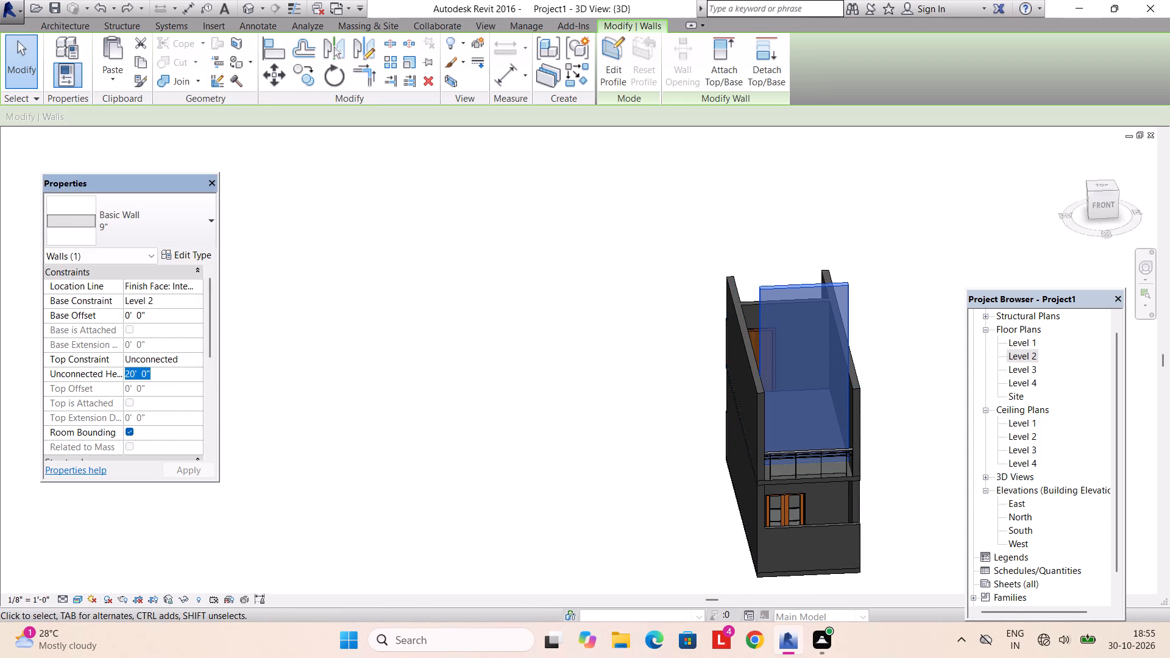
{"action": "type", "text": "10'"}
{"action": "key", "text": "Return"}
{"action": "key", "text": "Return"}
{"action": "key", "text": "Escape"}
{"action": "key", "text": "Escape"}
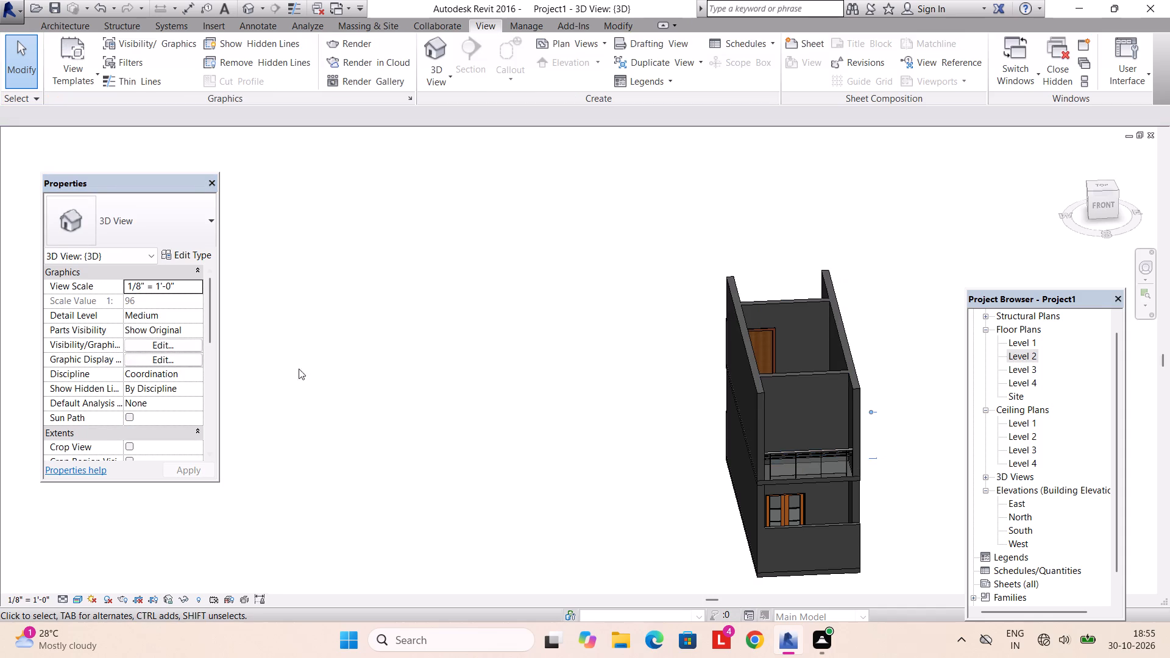
Examine the building in 3D from the front, side and above, checking the railing, cross wall and Level 2 rooms.
{"action": "scroll", "coordinate": [512, 347], "scroll_direction": "up", "scroll_amount": 1}
{"action": "scroll", "coordinate": [672, 432], "scroll_direction": "down", "scroll_amount": 2}
{"action": "middle_click_drag", "start_coordinate": [707, 461], "coordinate": [629, 460], "text": "shift"}
{"action": "scroll", "coordinate": [665, 456], "scroll_direction": "up", "scroll_amount": 3}
{"action": "middle_click_drag", "start_coordinate": [665, 456], "coordinate": [680, 476], "text": "shift"}
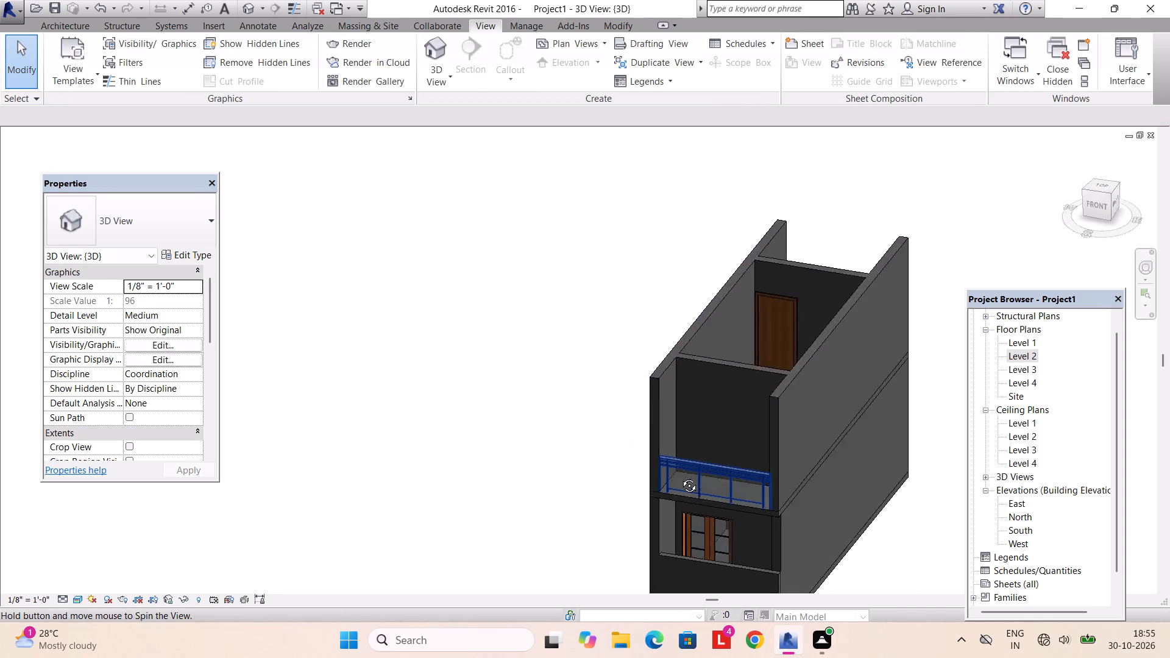
{"action": "middle_click_drag", "start_coordinate": [680, 476], "coordinate": [704, 509], "text": "shift"}
{"action": "middle_click_drag", "start_coordinate": [685, 457], "coordinate": [366, 450]}
{"action": "middle_click_drag", "start_coordinate": [393, 452], "coordinate": [431, 398], "text": "shift"}
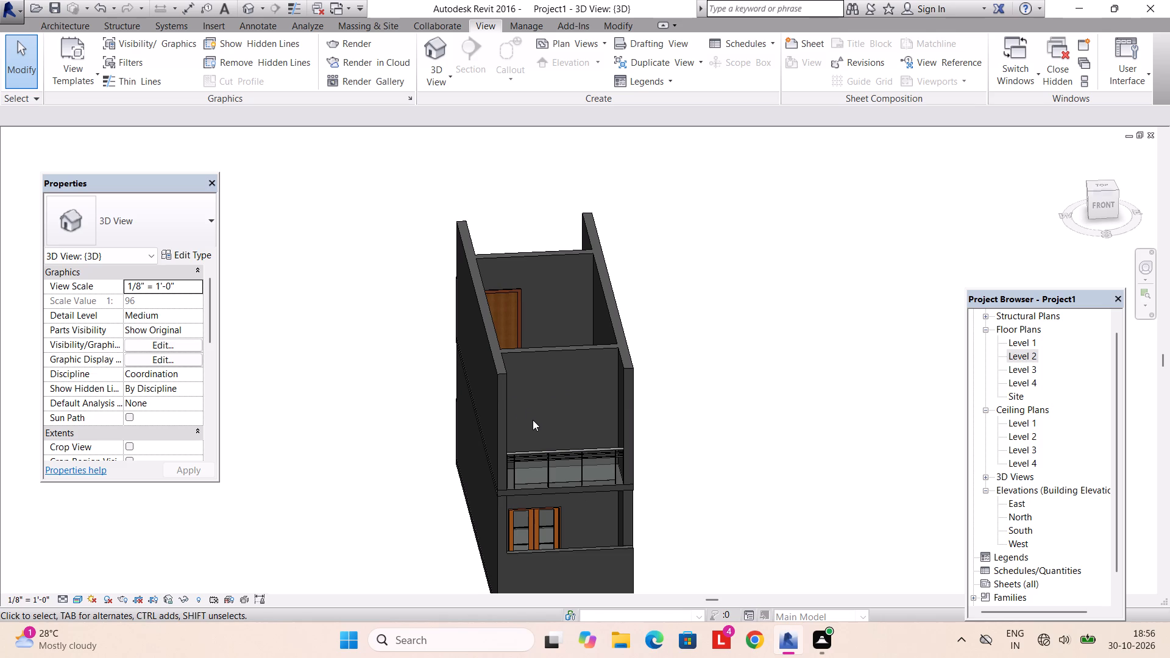
{"action": "middle_click_drag", "start_coordinate": [520, 434], "coordinate": [489, 510], "text": "shift"}
{"action": "middle_click_drag", "start_coordinate": [484, 489], "coordinate": [433, 506], "text": "shift"}
{"action": "scroll", "coordinate": [408, 470], "scroll_direction": "down", "scroll_amount": 3}
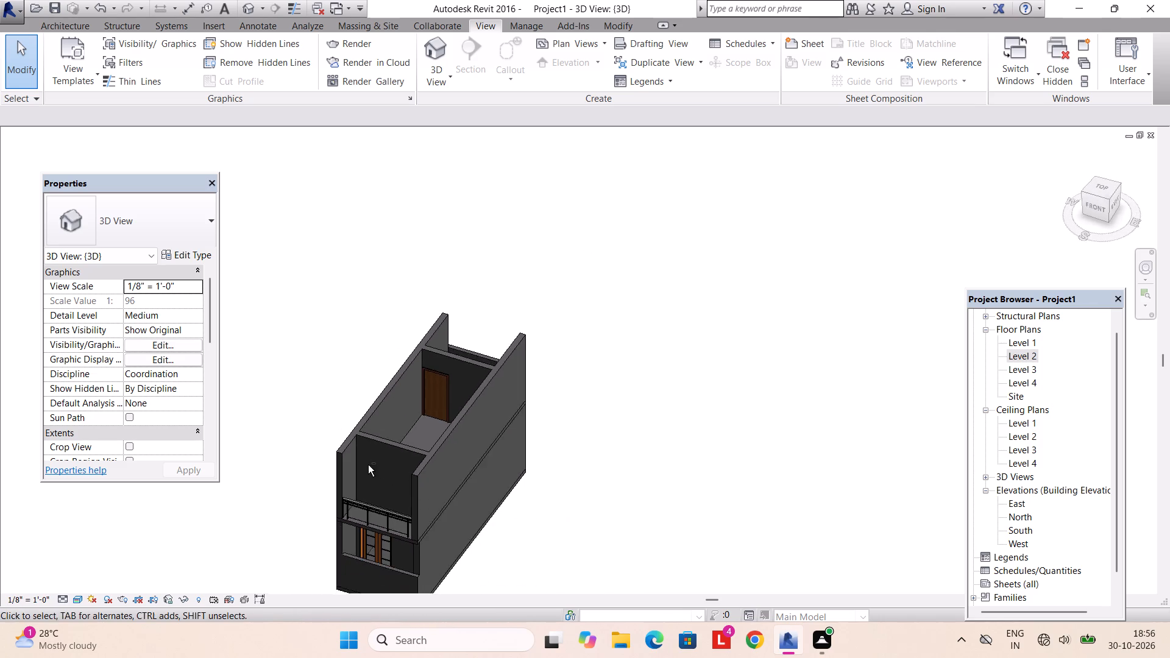
{"action": "middle_click_drag", "start_coordinate": [368, 465], "coordinate": [440, 486], "text": "shift"}
{"action": "scroll", "coordinate": [507, 475], "scroll_direction": "up", "scroll_amount": 4}
{"action": "middle_click_drag", "start_coordinate": [505, 476], "coordinate": [495, 374], "text": "shift"}
{"action": "scroll", "coordinate": [491, 375], "scroll_direction": "down", "scroll_amount": 2}
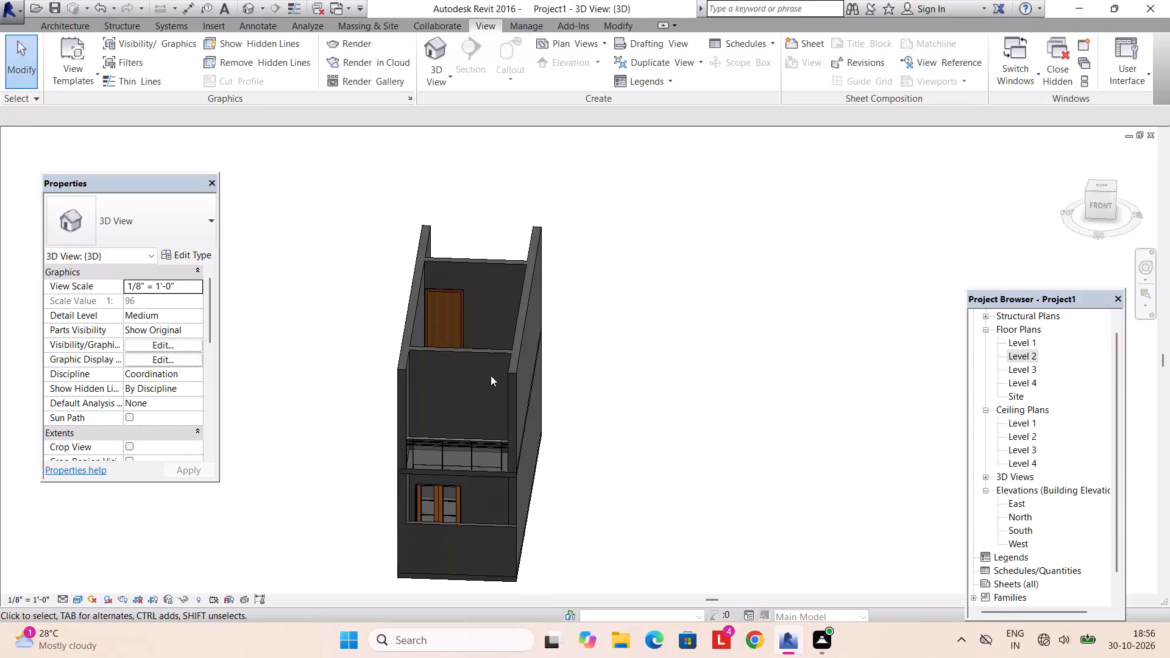
{"action": "scroll", "coordinate": [491, 375], "scroll_direction": "down", "scroll_amount": 1}
{"action": "middle_click_drag", "start_coordinate": [477, 392], "coordinate": [497, 412]}
{"action": "middle_click_drag", "start_coordinate": [498, 420], "coordinate": [491, 446], "text": "shift"}
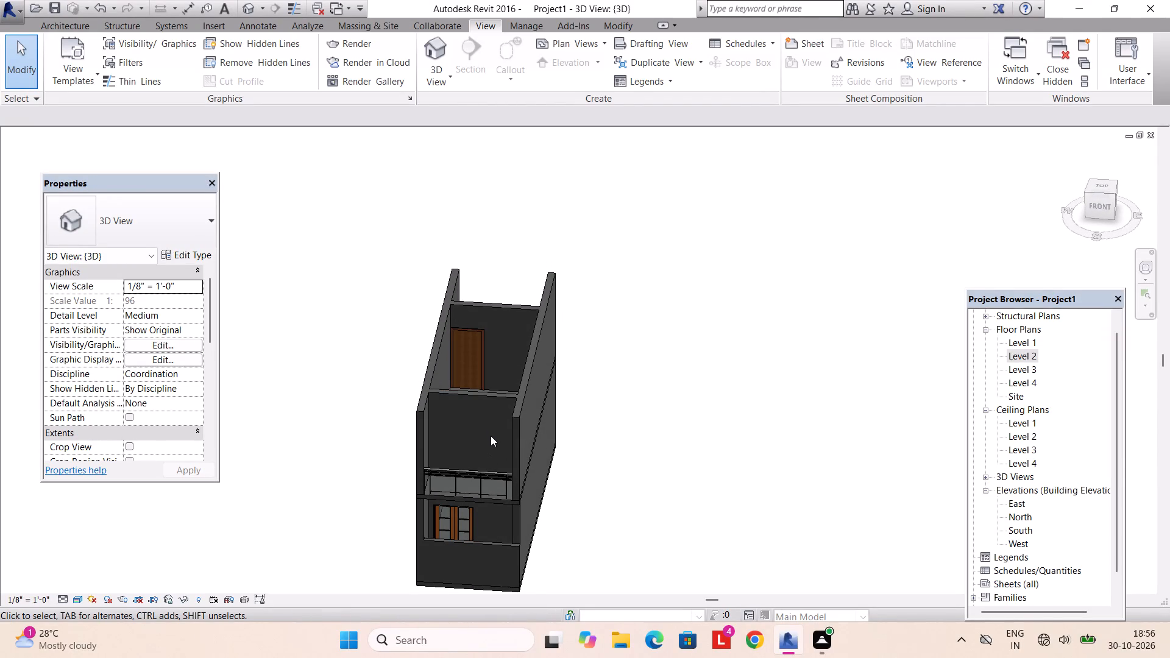
{"action": "middle_click_drag", "start_coordinate": [489, 416], "coordinate": [490, 380], "text": "shift"}
{"action": "scroll", "coordinate": [490, 380], "scroll_direction": "down", "scroll_amount": 4}
{"action": "middle_click_drag", "start_coordinate": [483, 398], "coordinate": [450, 540], "text": "shift"}
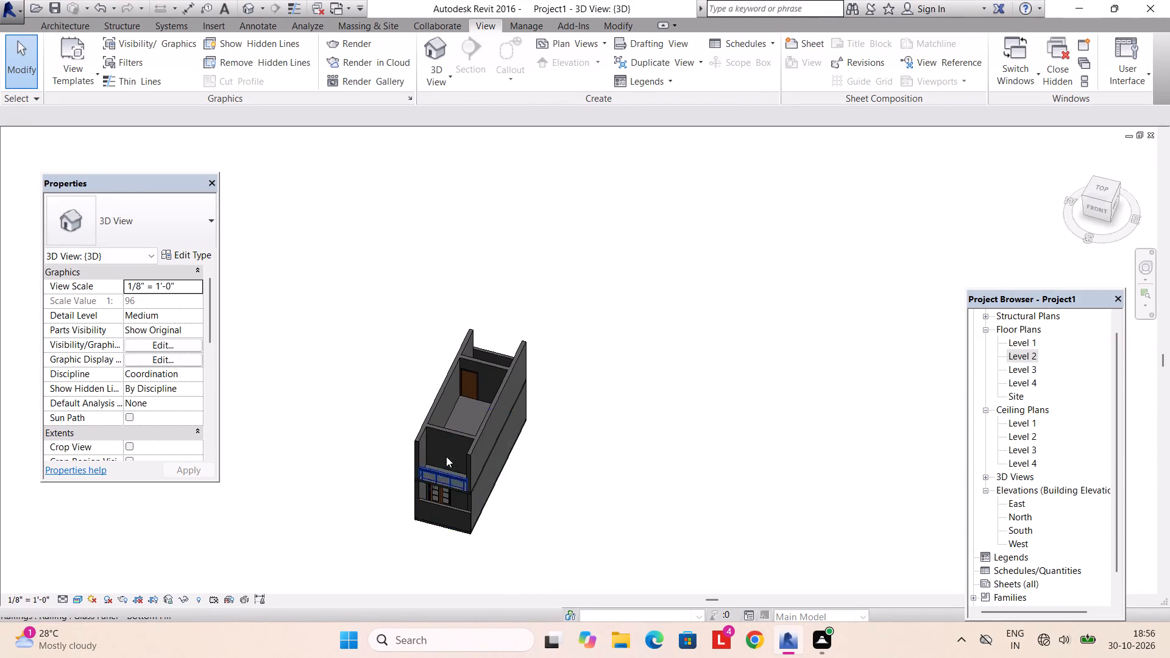
{"action": "scroll", "coordinate": [450, 439], "scroll_direction": "up", "scroll_amount": 5}
{"action": "middle_click_drag", "start_coordinate": [458, 428], "coordinate": [389, 517], "text": "shift"}
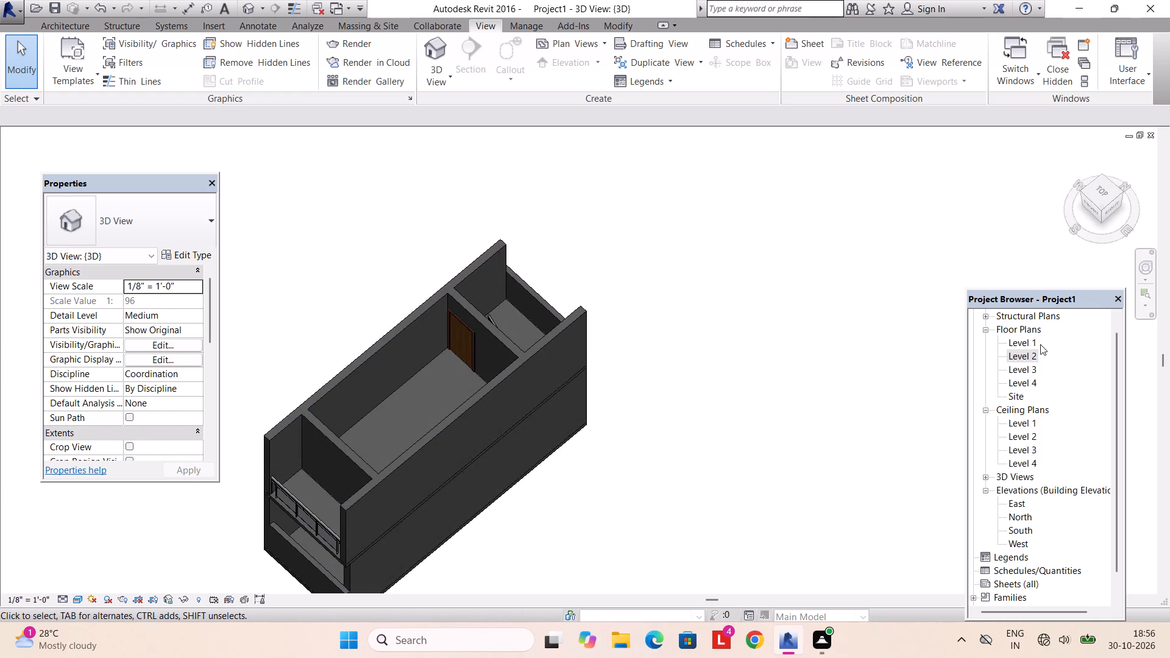
Open the Level 2 floor plan and look over the layout from the stair room to the railing.
{"action": "double_click", "coordinate": [1036, 356]}
{"action": "scroll", "coordinate": [695, 401], "scroll_direction": "down", "scroll_amount": 12}
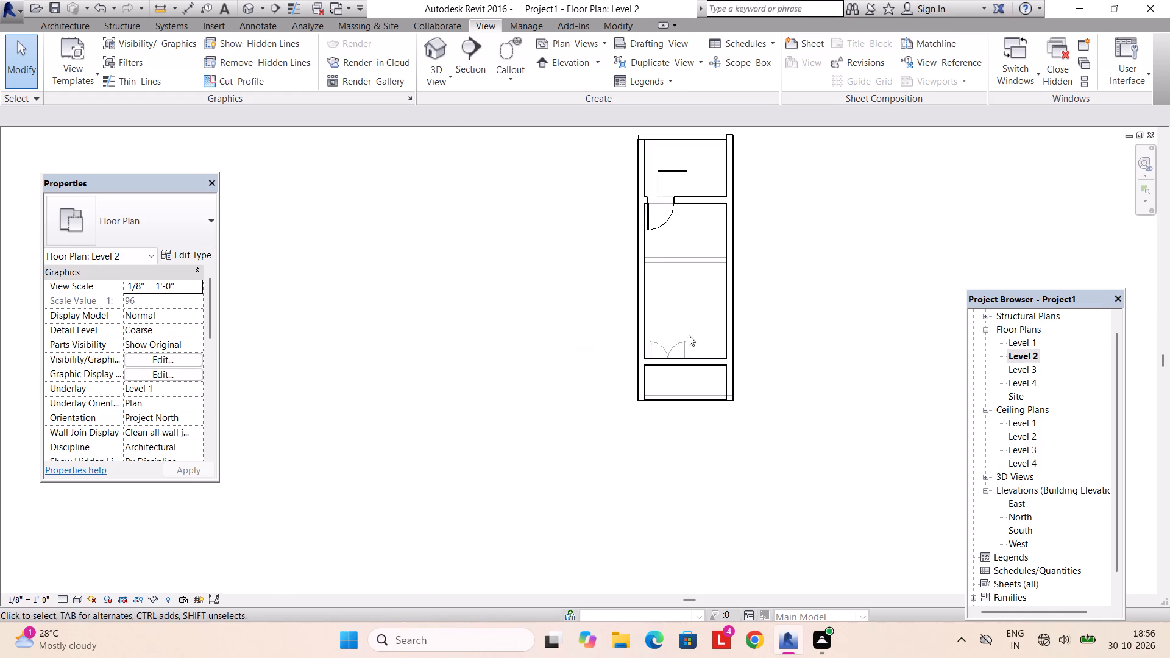
{"action": "middle_click_drag", "start_coordinate": [692, 335], "coordinate": [687, 408]}
{"action": "scroll", "coordinate": [681, 378], "scroll_direction": "up", "scroll_amount": 2}
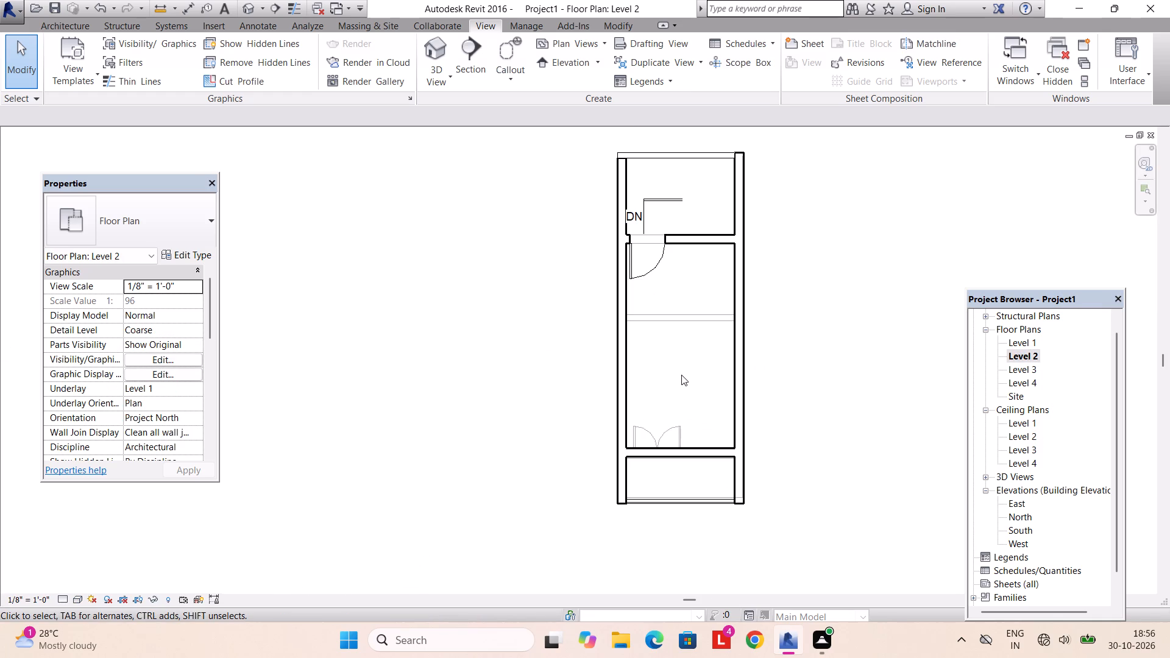
{"action": "scroll", "coordinate": [670, 353], "scroll_direction": "up", "scroll_amount": 3}
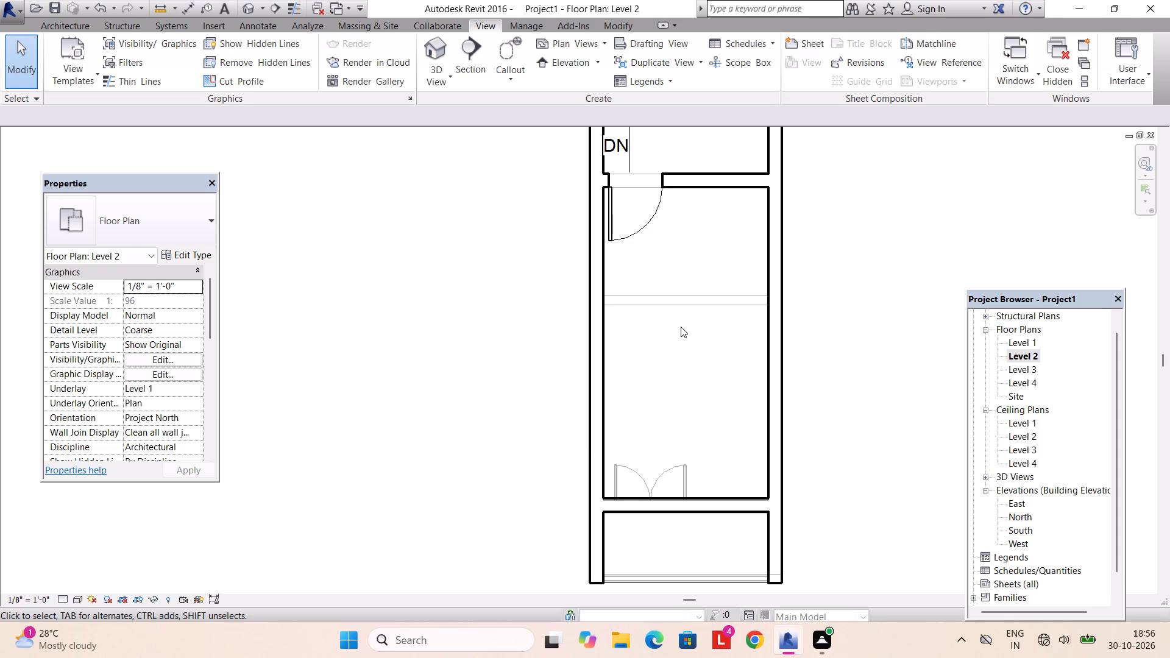
{"action": "middle_click_drag", "start_coordinate": [681, 327], "coordinate": [565, 343]}
{"action": "scroll", "coordinate": [565, 343], "scroll_direction": "down", "scroll_amount": 2}
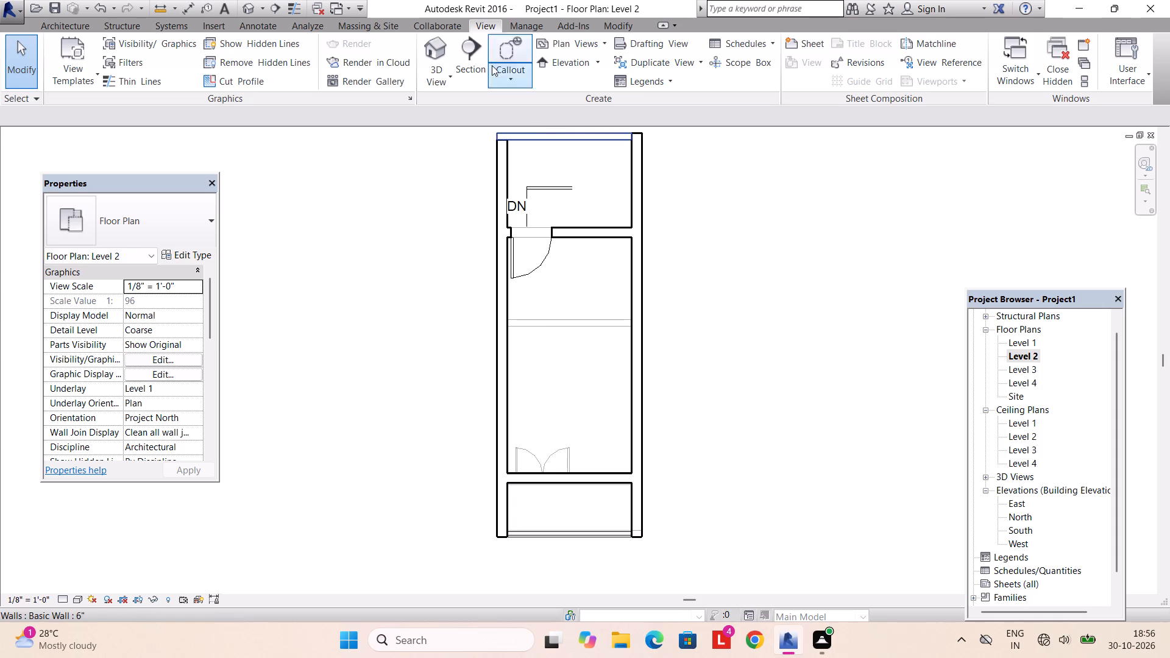
Measure the clear distance between the 9" cross wall and the stair room wall along the side wall on Level 2.
{"action": "left_click", "coordinate": [603, 30]}
{"action": "left_click", "coordinate": [522, 44]}
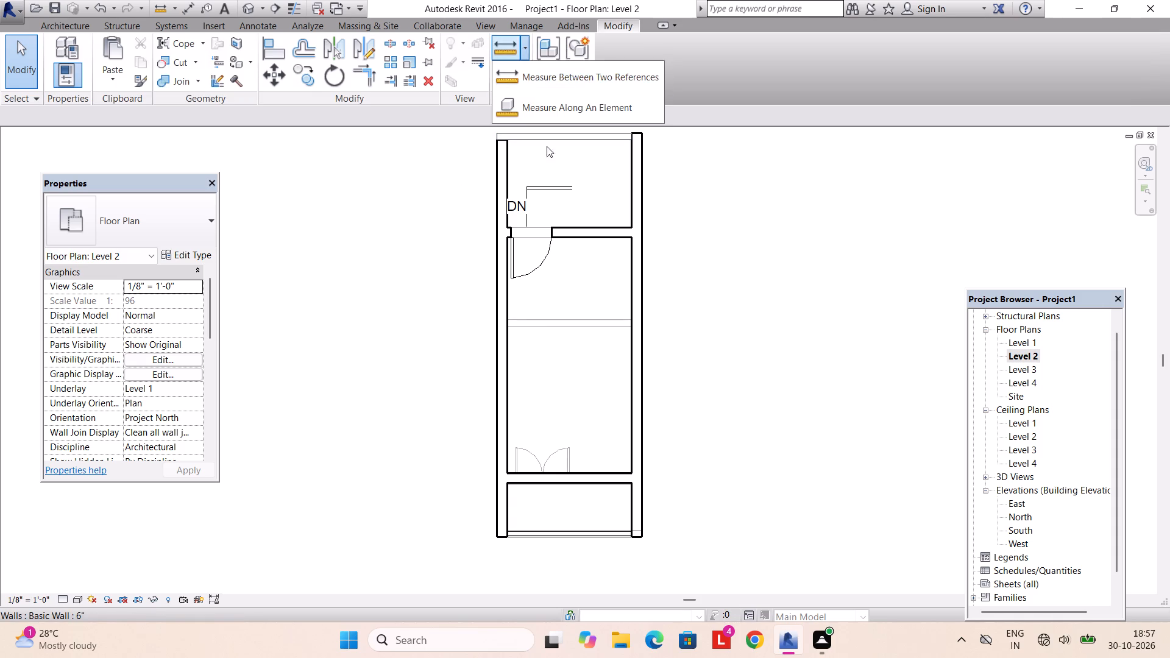
{"action": "left_click", "coordinate": [518, 34]}
{"action": "left_click", "coordinate": [510, 42]}
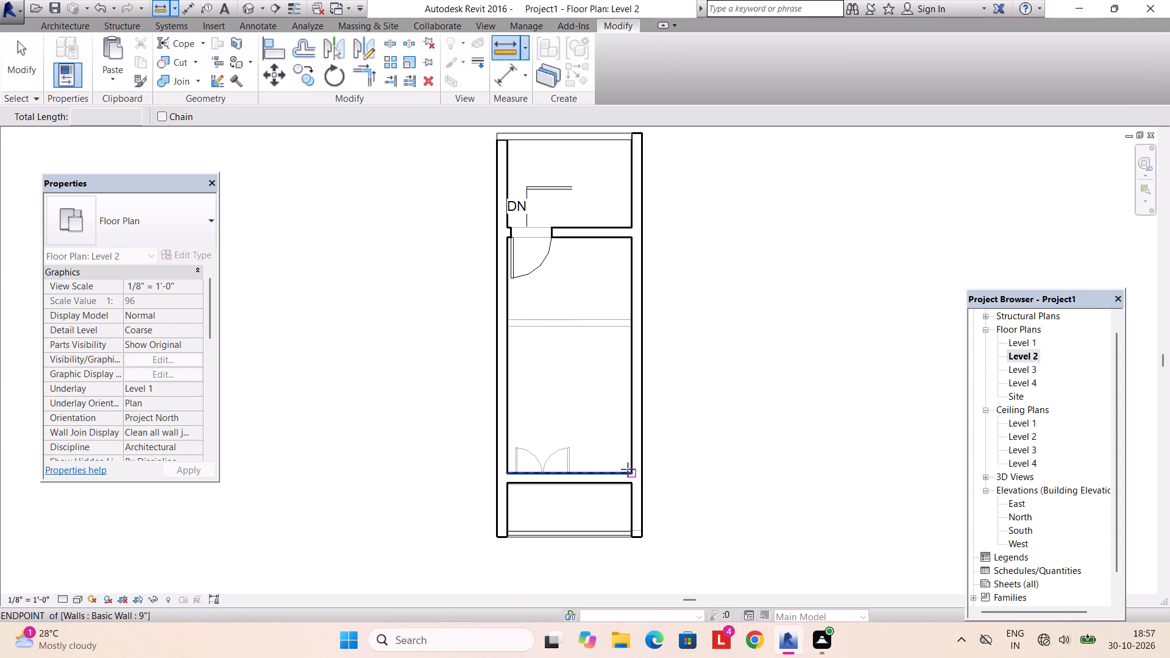
{"action": "left_click", "coordinate": [631, 471]}
{"action": "left_click", "coordinate": [634, 238]}
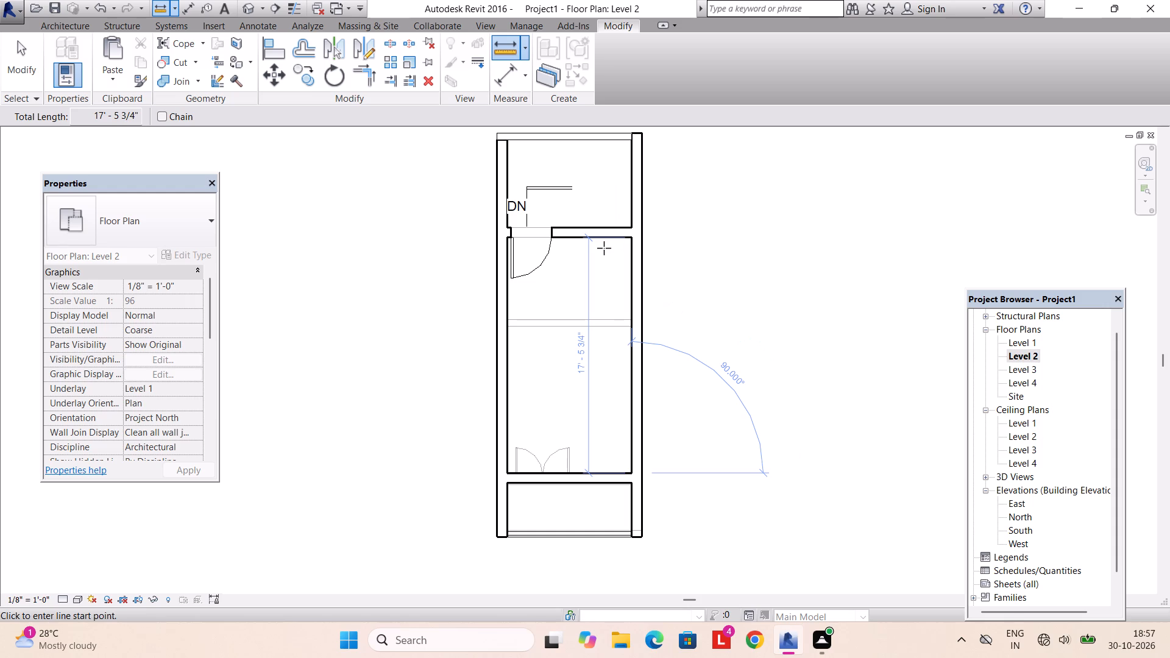
{"action": "key", "text": "Escape"}
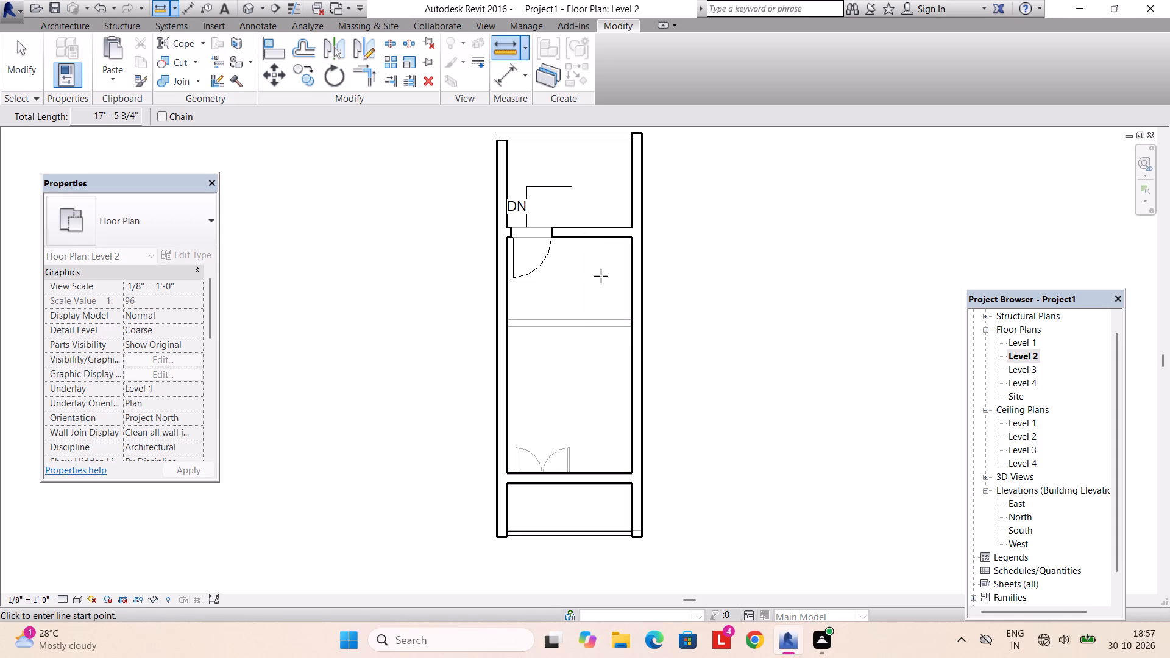
Draw a Basic Wall 6" partition across the large Level 2 room between the side walls, starting 6' from the stair room wall.
{"action": "middle_click_drag", "start_coordinate": [581, 341], "coordinate": [517, 338]}
{"action": "scroll", "coordinate": [522, 263], "scroll_direction": "up", "scroll_amount": 2}
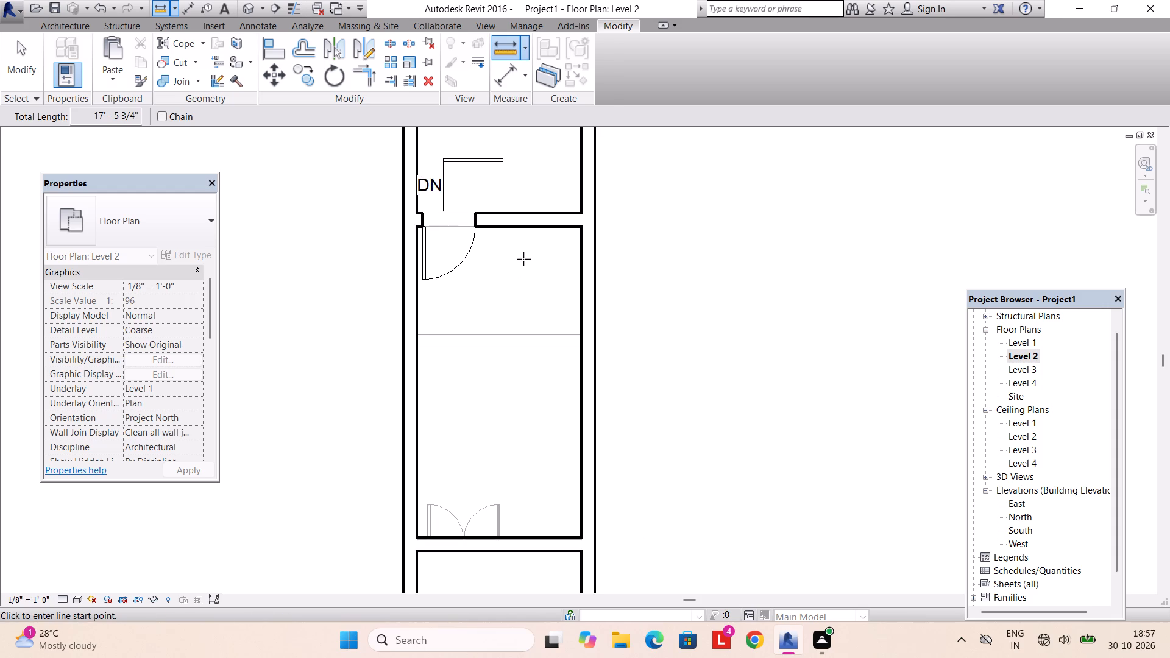
{"action": "left_click", "coordinate": [48, 23]}
{"action": "scroll", "coordinate": [341, 286], "scroll_direction": "down", "scroll_amount": 2}
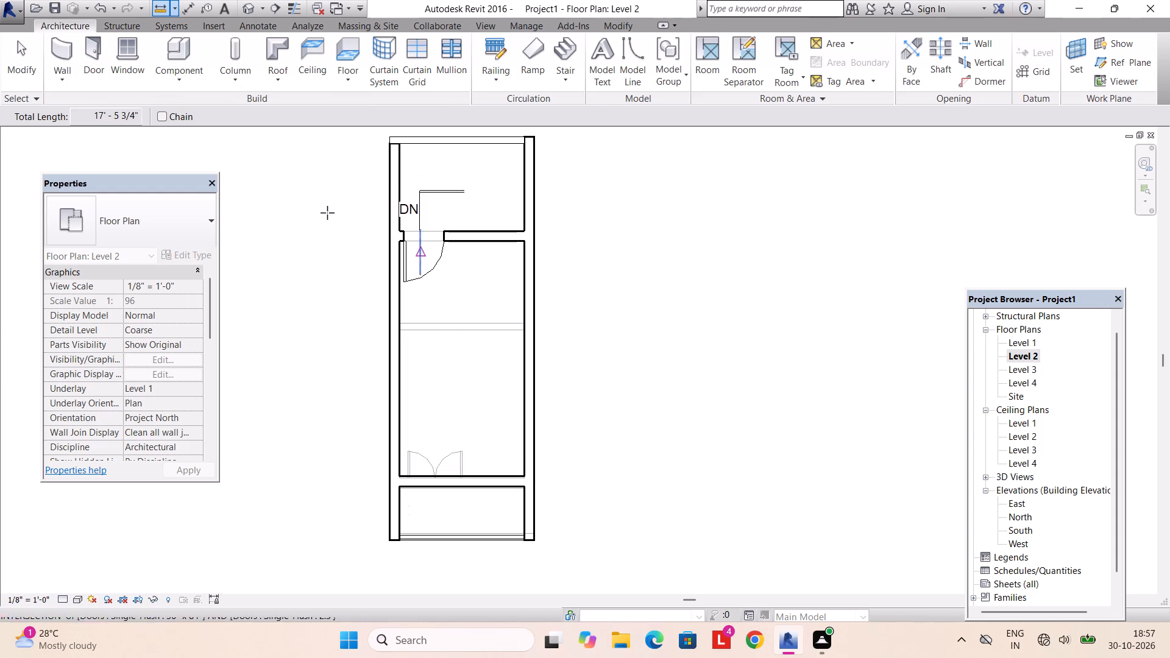
{"action": "left_click", "coordinate": [55, 53]}
{"action": "left_click", "coordinate": [144, 237]}
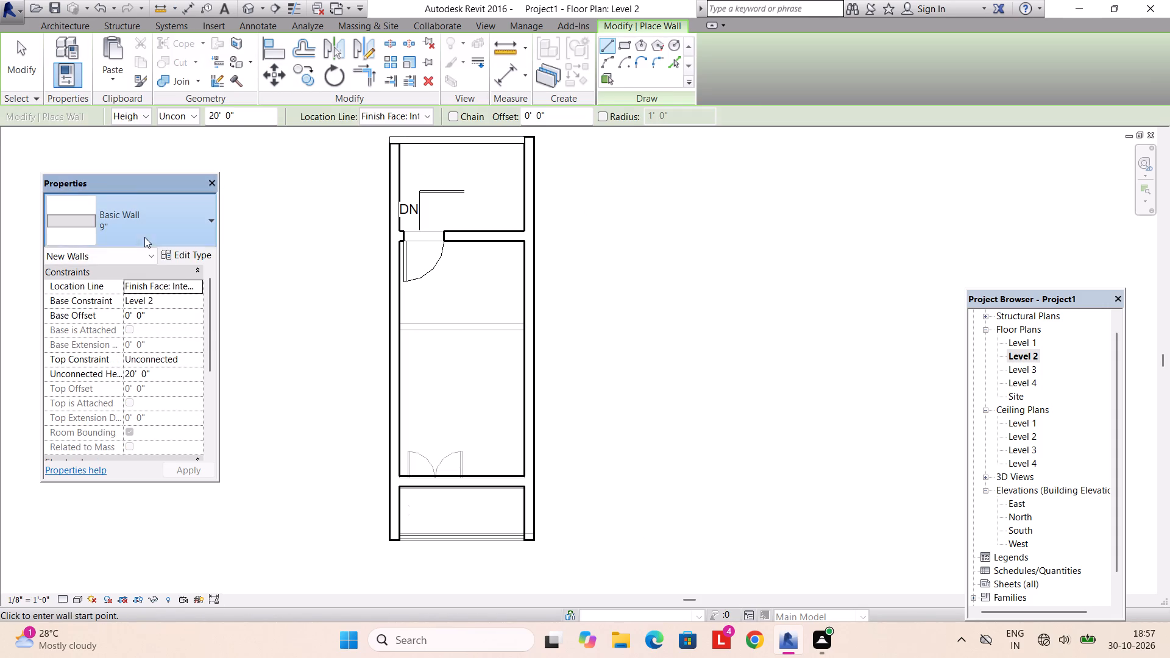
{"action": "left_click", "coordinate": [131, 302]}
{"action": "scroll", "coordinate": [559, 271], "scroll_direction": "up", "scroll_amount": 2}
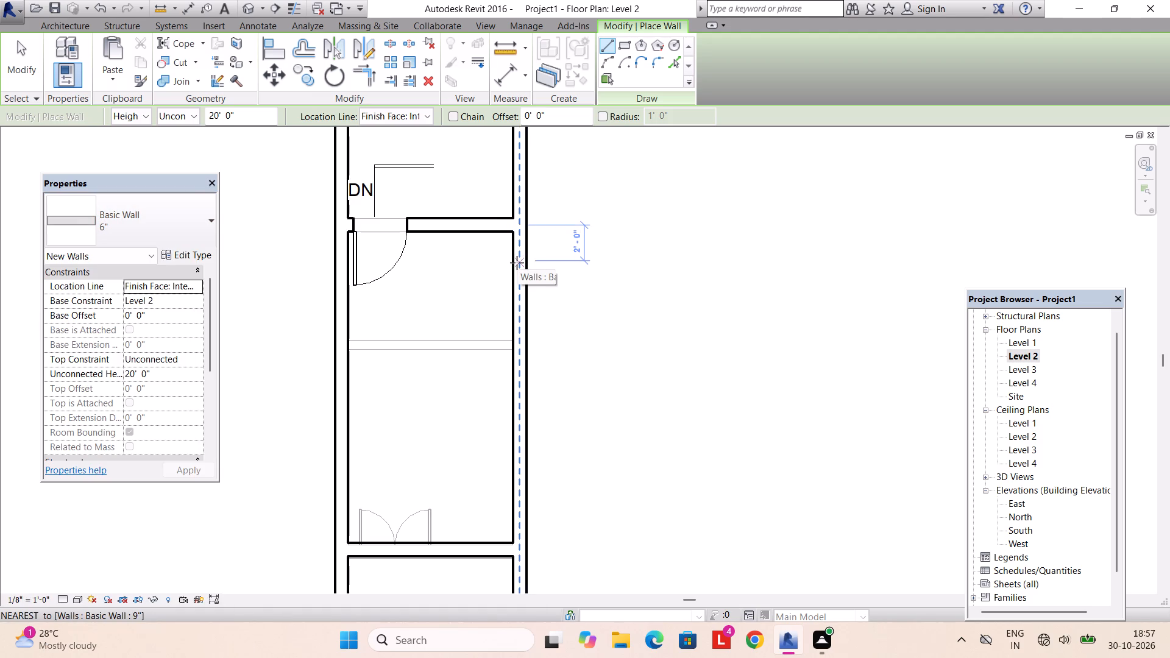
{"action": "type", "text": "8'"}
{"action": "key", "text": "Return"}
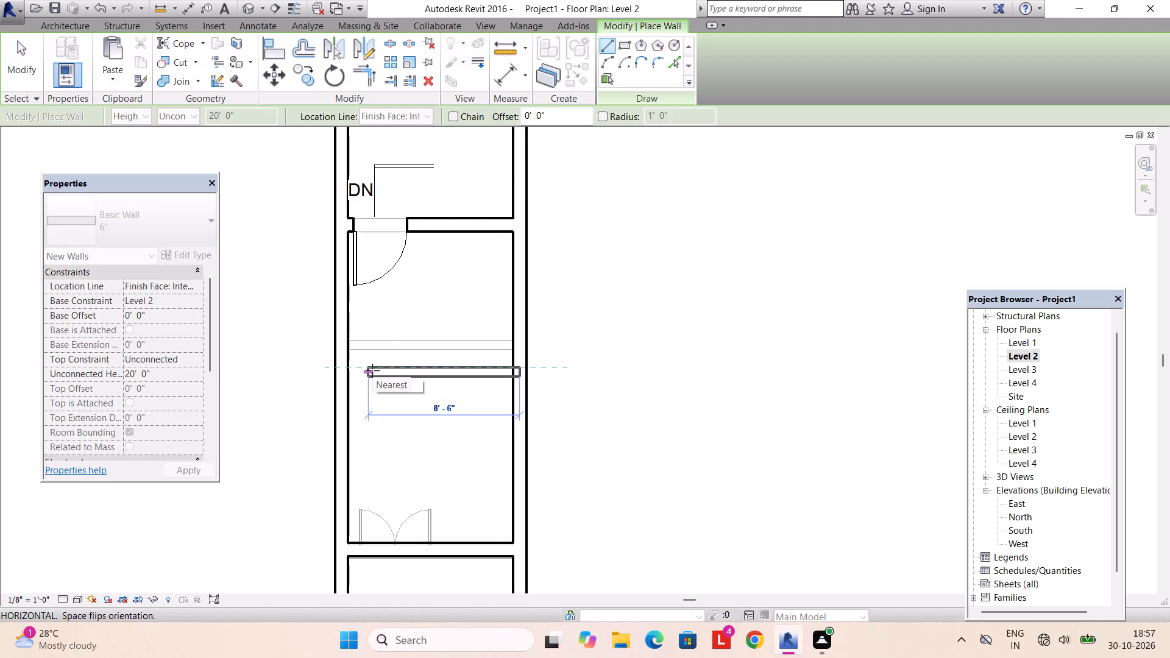
{"action": "key", "text": "ctrl+z"}
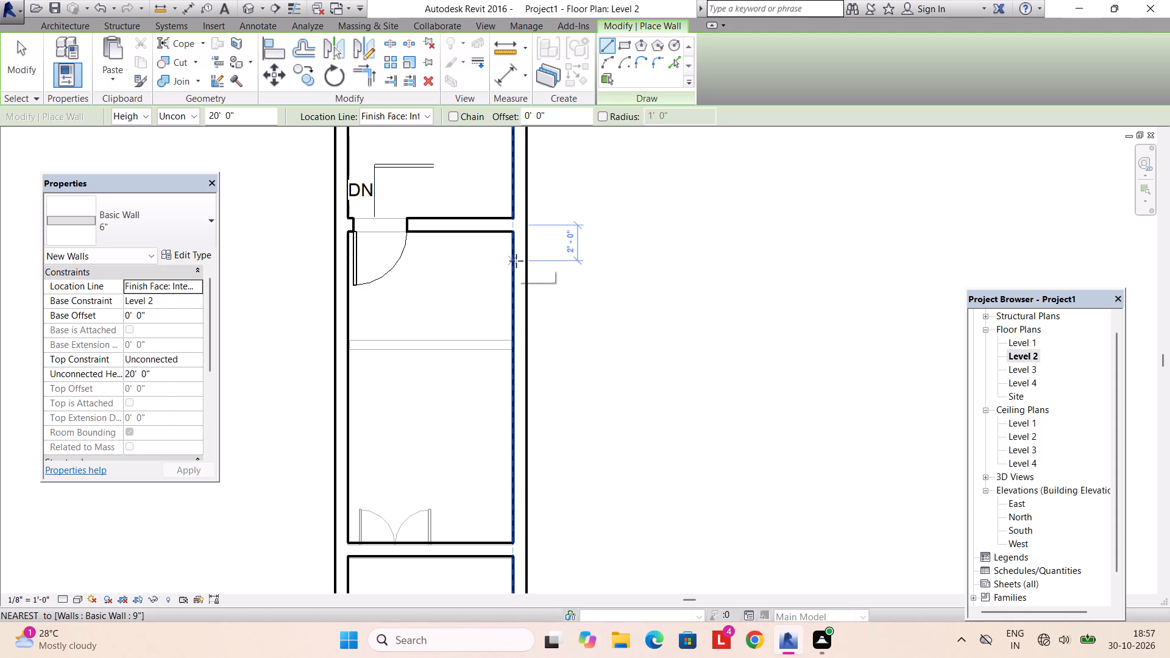
{"action": "type", "text": "6'"}
{"action": "key", "text": "Return"}
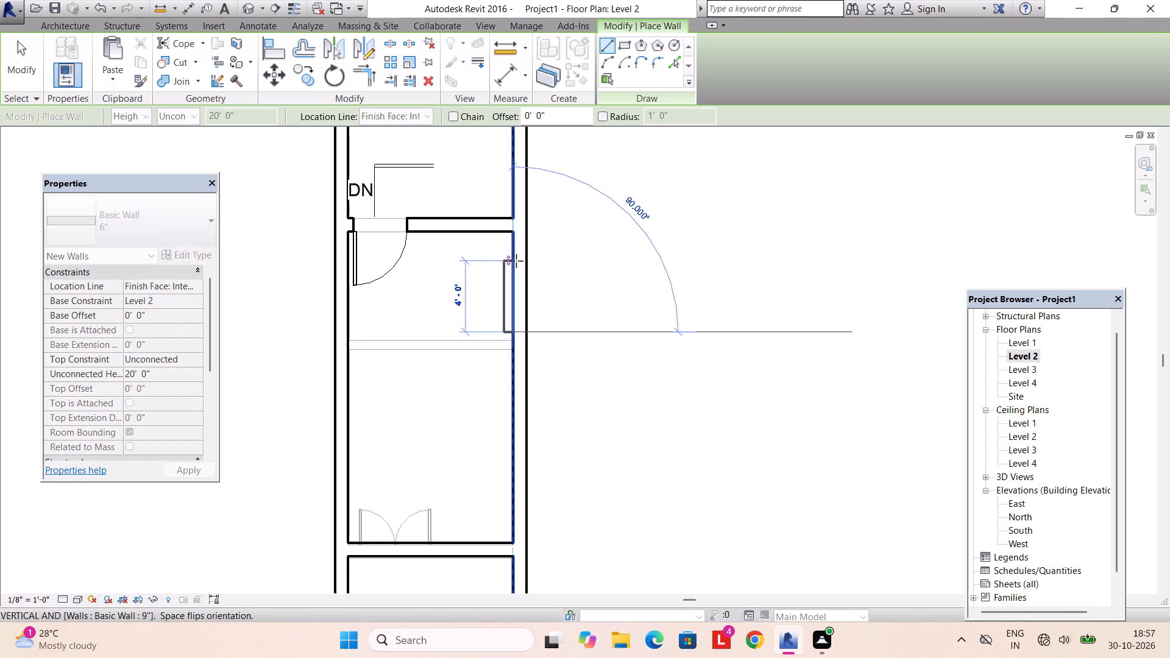
{"action": "left_click", "coordinate": [348, 336]}
{"action": "key", "text": "Escape"}
{"action": "key", "text": "grave"}
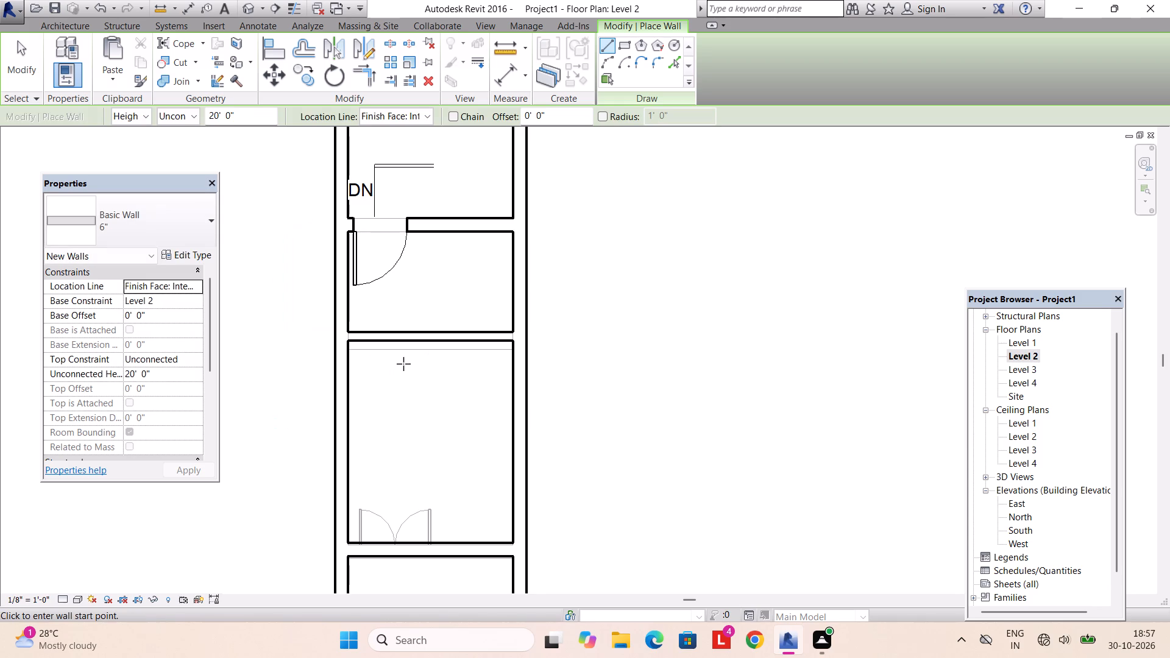
Measure the distance from the 6" partition's front face to the 9" cross wall along the side wall.
{"action": "scroll", "coordinate": [403, 364], "scroll_direction": "down", "scroll_amount": 3}
{"action": "middle_click_drag", "start_coordinate": [408, 364], "coordinate": [424, 340]}
{"action": "scroll", "coordinate": [446, 337], "scroll_direction": "up", "scroll_amount": 3}
{"action": "left_click", "coordinate": [497, 50]}
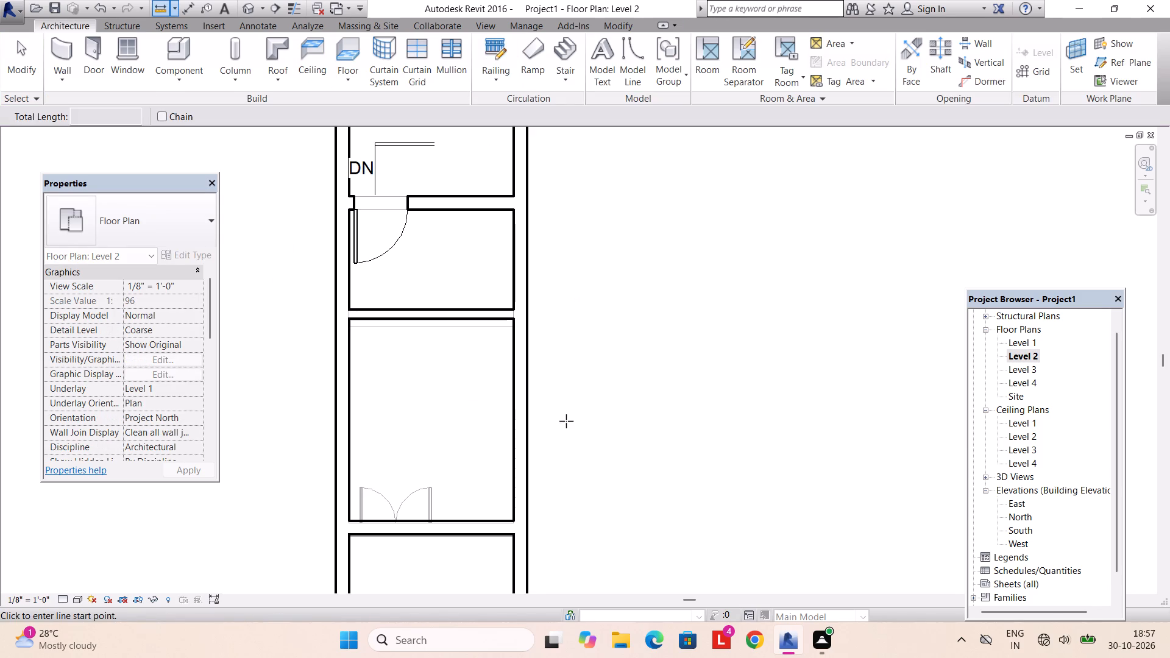
{"action": "left_click", "coordinate": [514, 322]}
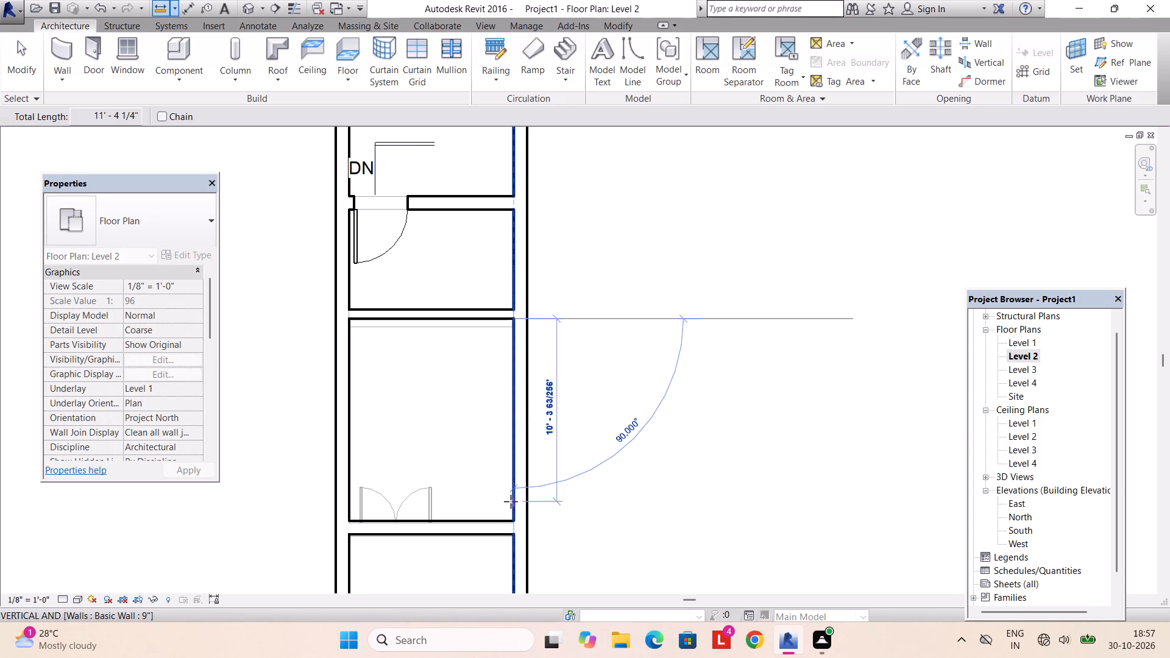
{"action": "key", "text": "Escape"}
{"action": "key", "text": "Escape"}
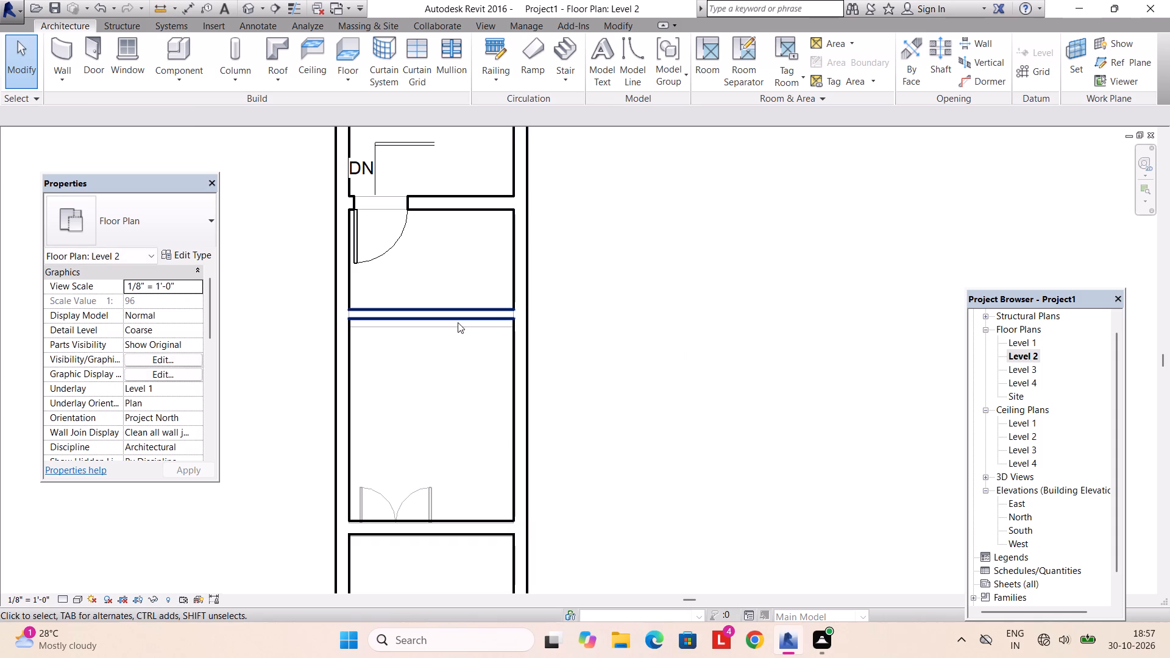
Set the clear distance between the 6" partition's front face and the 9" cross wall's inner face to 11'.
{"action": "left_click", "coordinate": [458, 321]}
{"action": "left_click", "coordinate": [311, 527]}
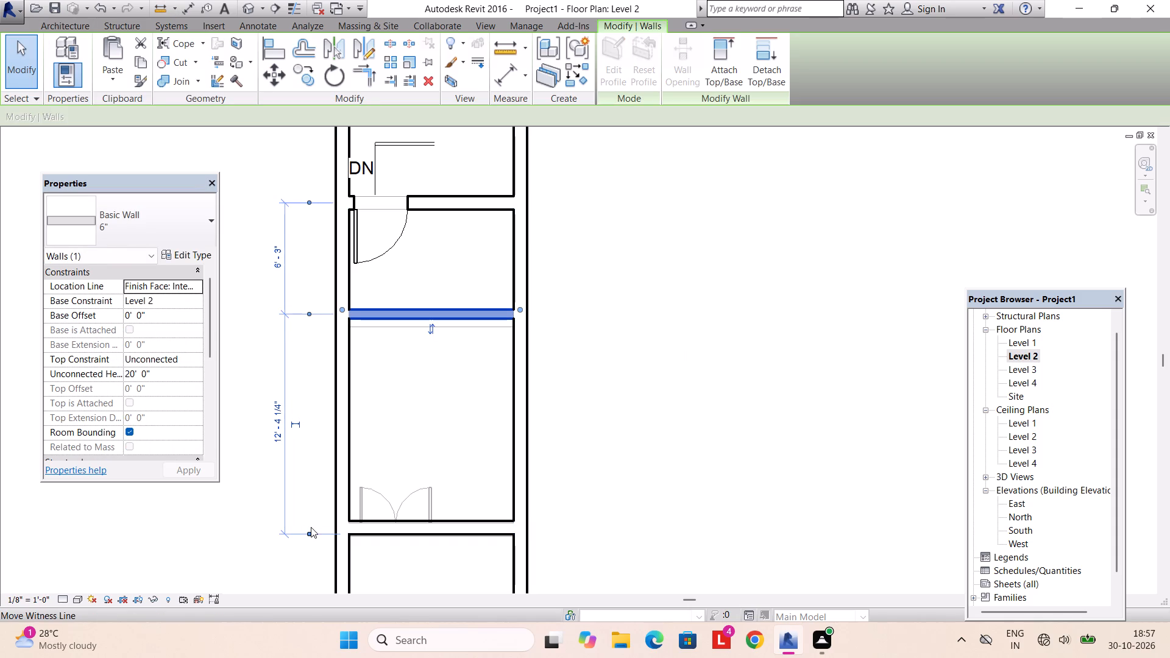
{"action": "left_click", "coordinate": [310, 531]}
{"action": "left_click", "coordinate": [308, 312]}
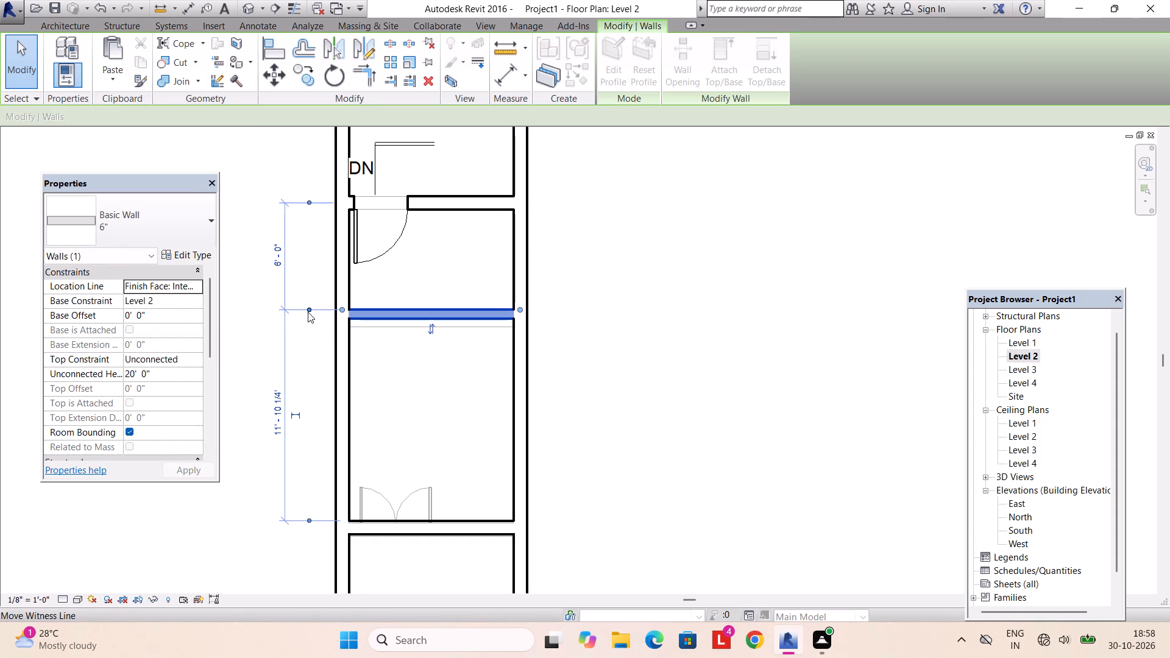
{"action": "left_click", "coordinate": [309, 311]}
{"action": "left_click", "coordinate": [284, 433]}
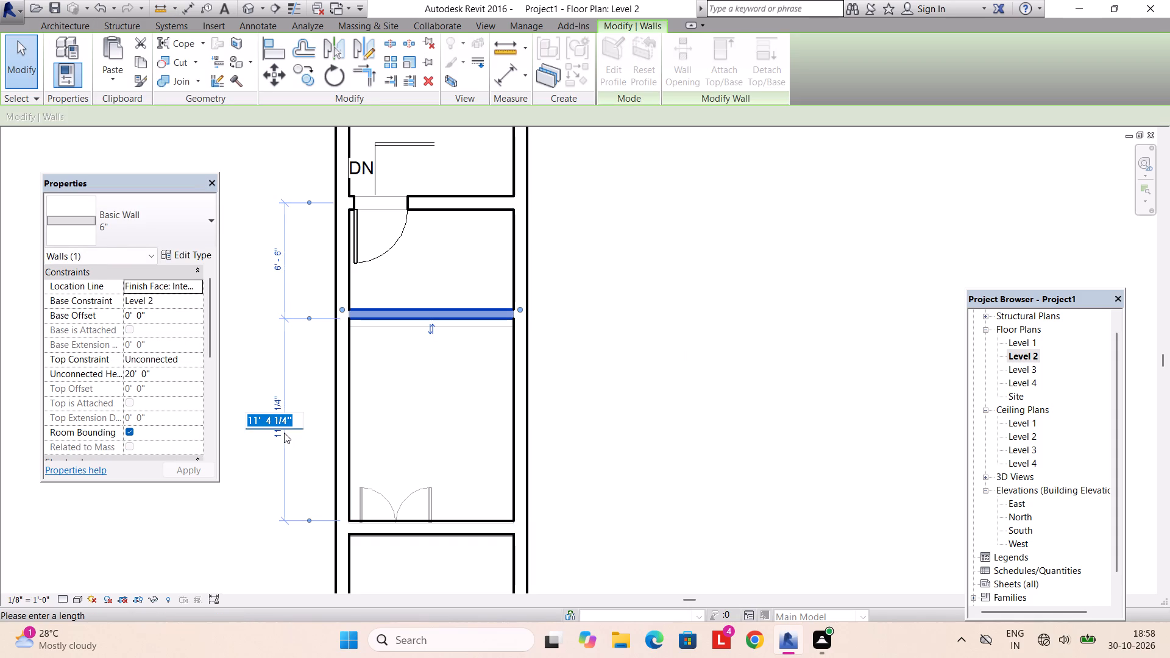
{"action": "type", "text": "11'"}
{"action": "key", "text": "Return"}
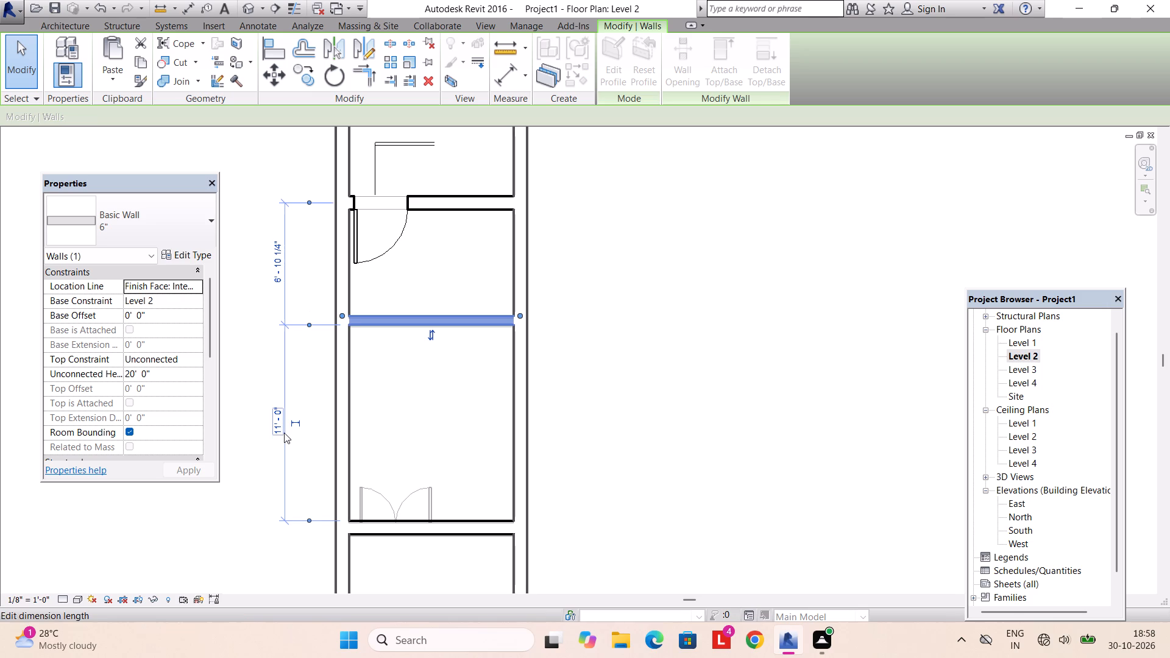
Reference the facing wall faces and set the clear distance between the stair room wall and the 6" partition to 6'.
{"action": "left_click", "coordinate": [307, 325]}
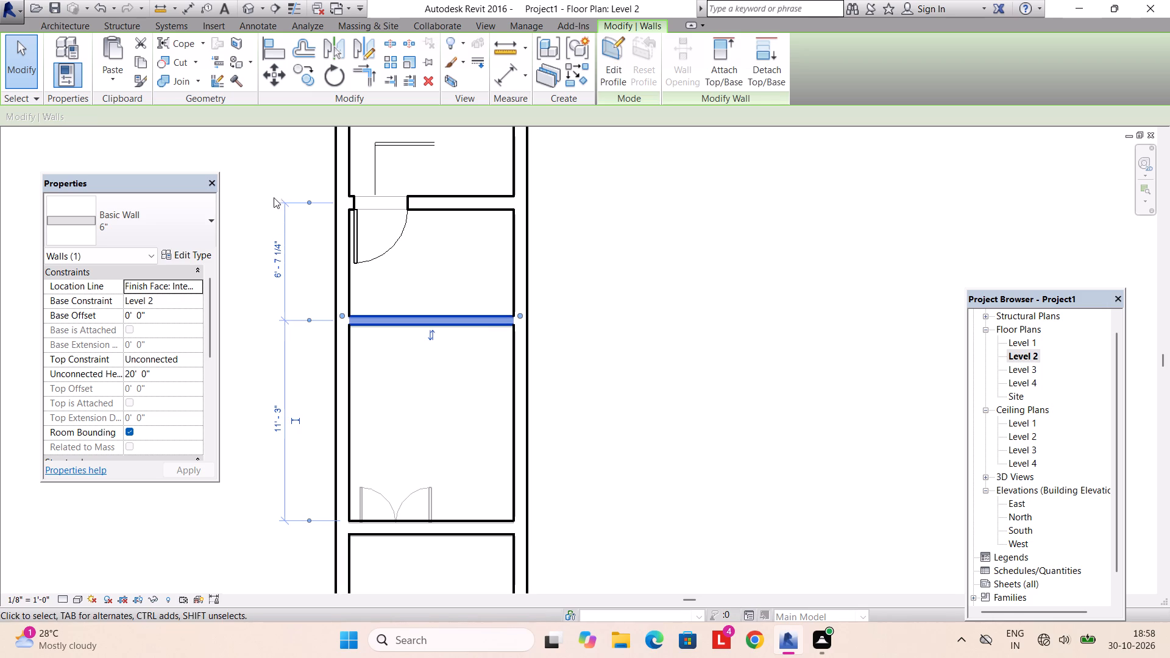
{"action": "left_click", "coordinate": [308, 203]}
{"action": "left_click", "coordinate": [311, 193]}
{"action": "left_click", "coordinate": [303, 319]}
{"action": "left_click", "coordinate": [282, 273]}
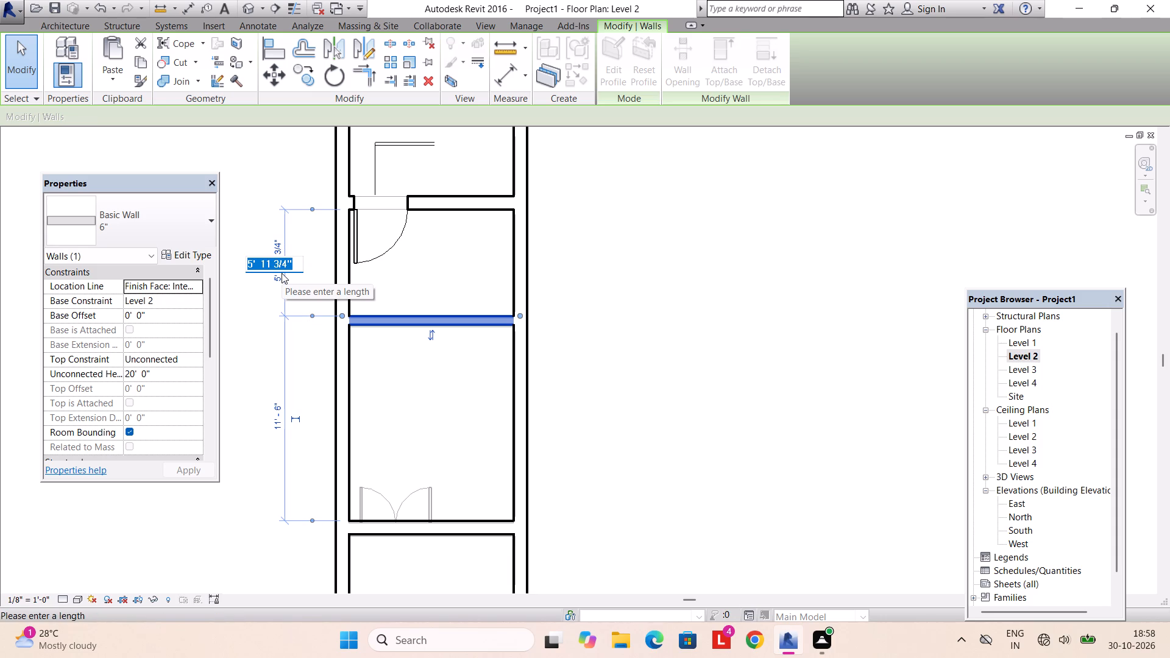
{"action": "type", "text": "6'"}
{"action": "key", "text": "Return"}
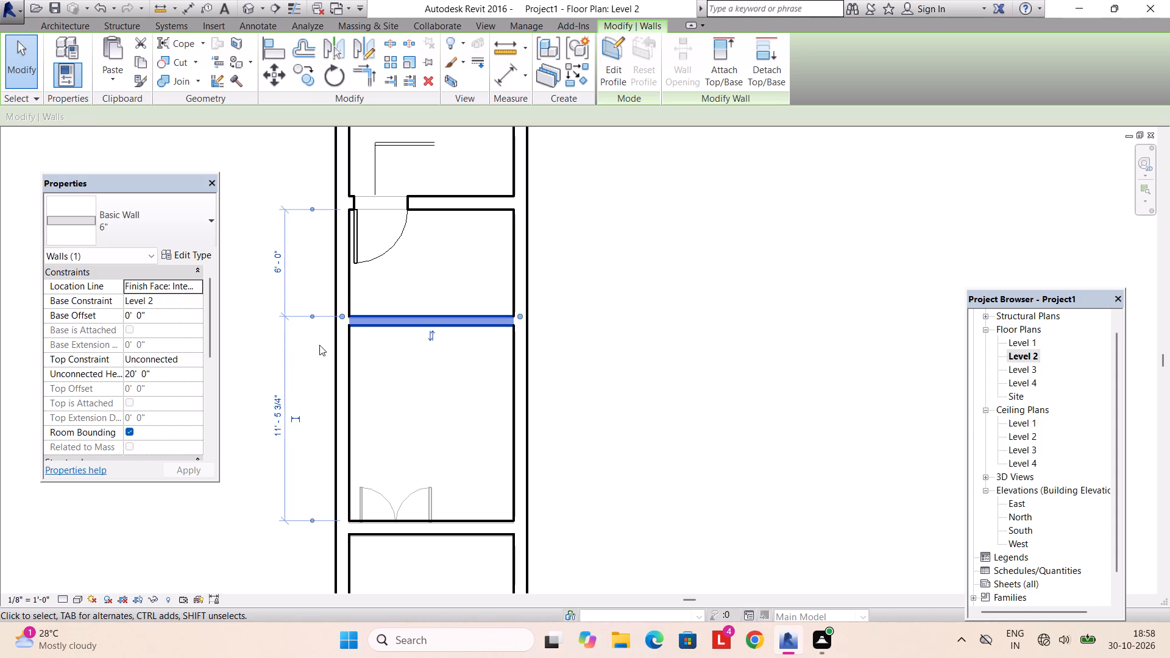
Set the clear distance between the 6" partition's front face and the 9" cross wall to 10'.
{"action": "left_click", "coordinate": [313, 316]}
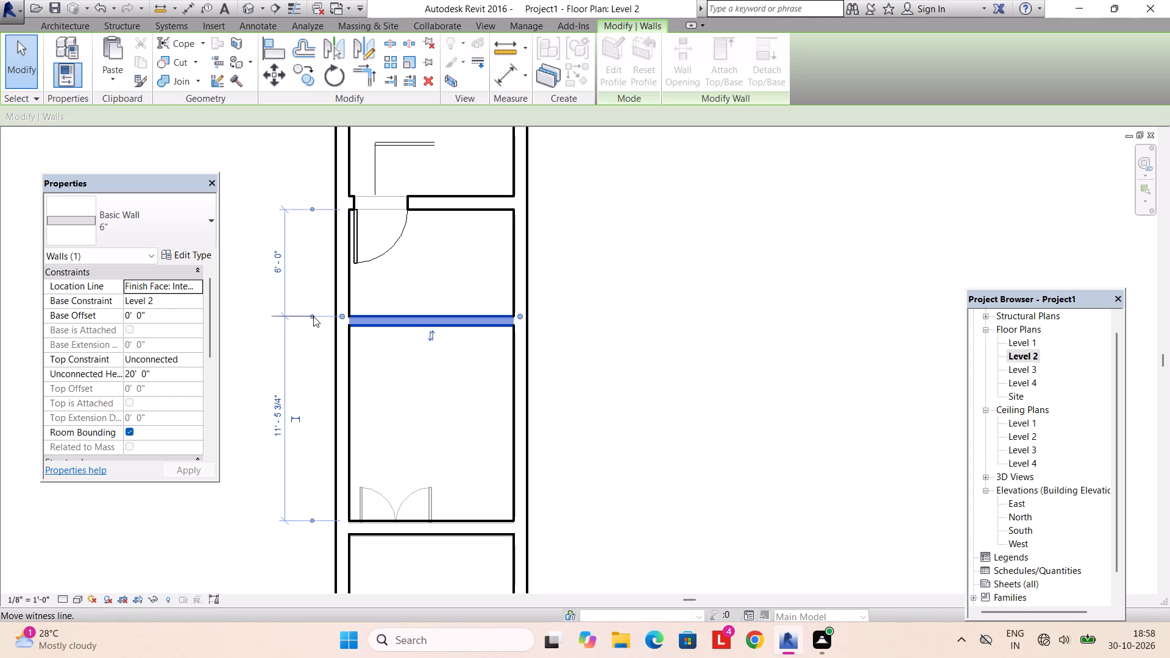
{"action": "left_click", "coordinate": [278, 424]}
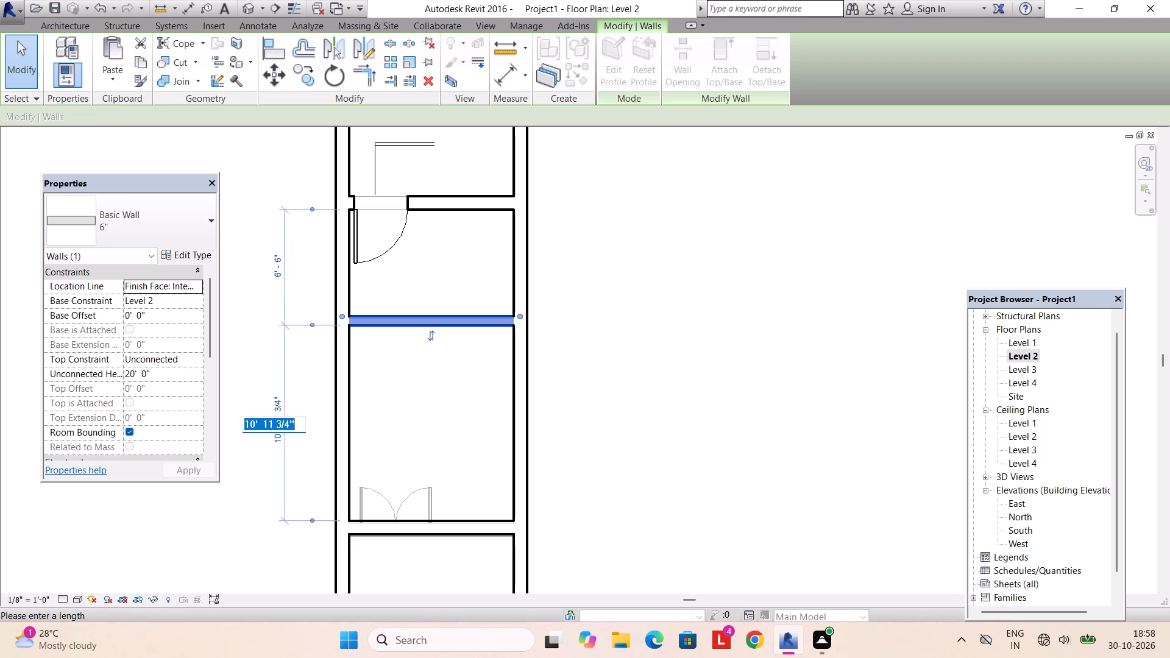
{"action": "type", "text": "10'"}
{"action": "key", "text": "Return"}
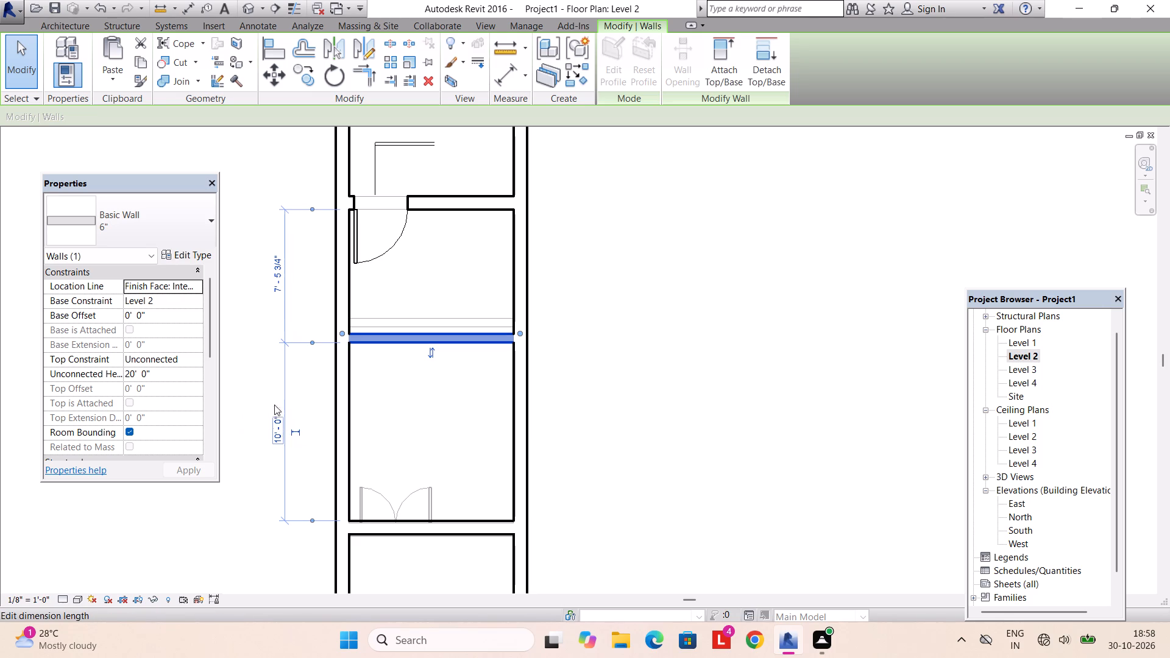
Set the clear distance between the stair room wall and the 6" partition's near face back to 6'.
{"action": "left_click", "coordinate": [268, 420]}
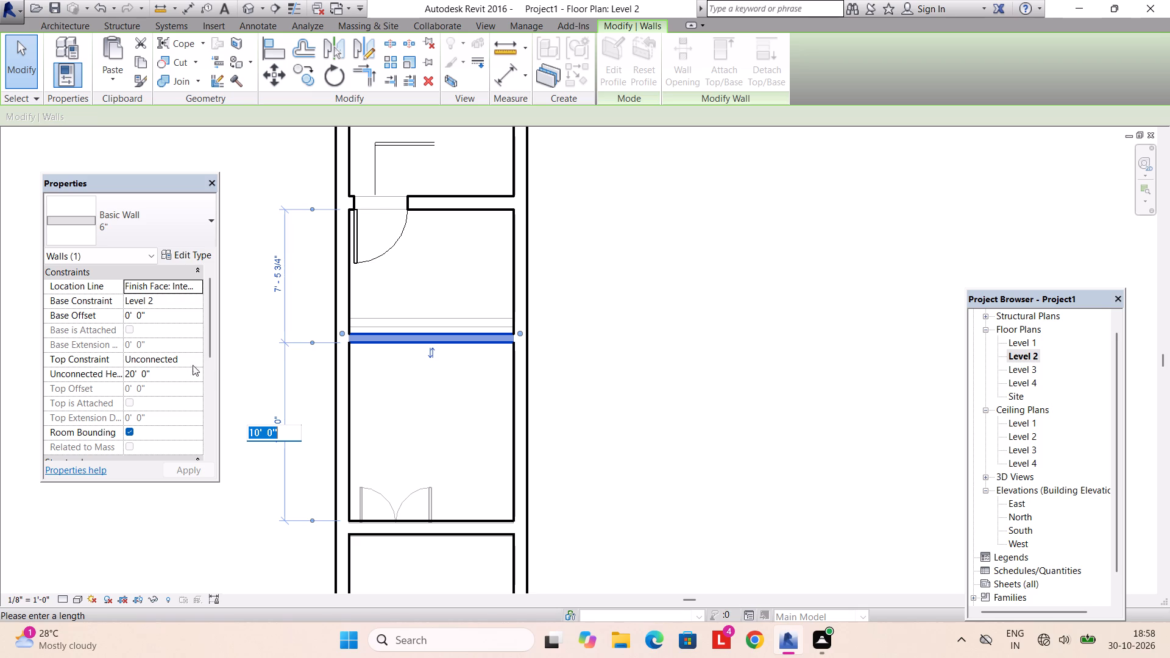
{"action": "left_click", "coordinate": [314, 344]}
{"action": "left_click", "coordinate": [314, 344]}
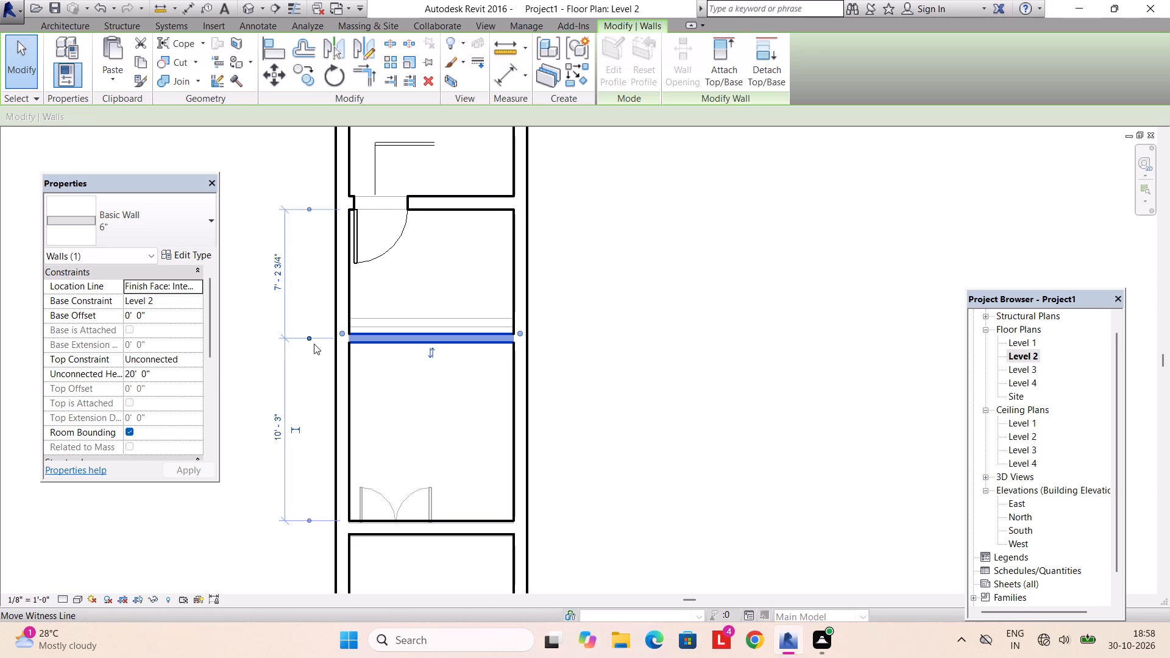
{"action": "left_click", "coordinate": [311, 338]}
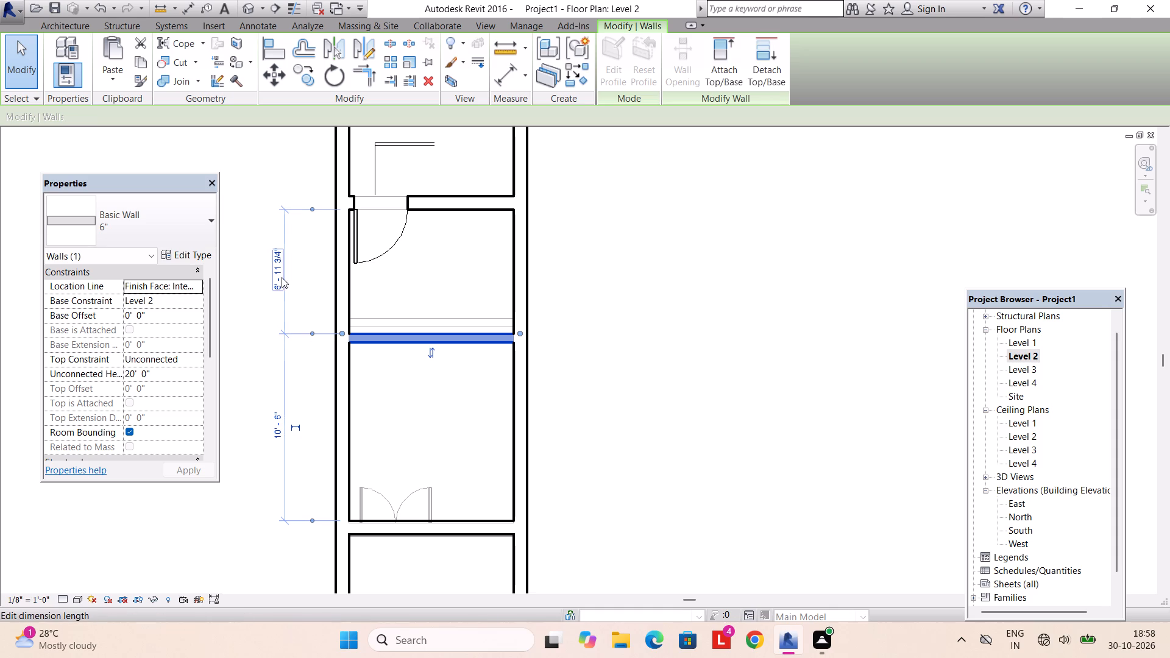
{"action": "left_click", "coordinate": [282, 277]}
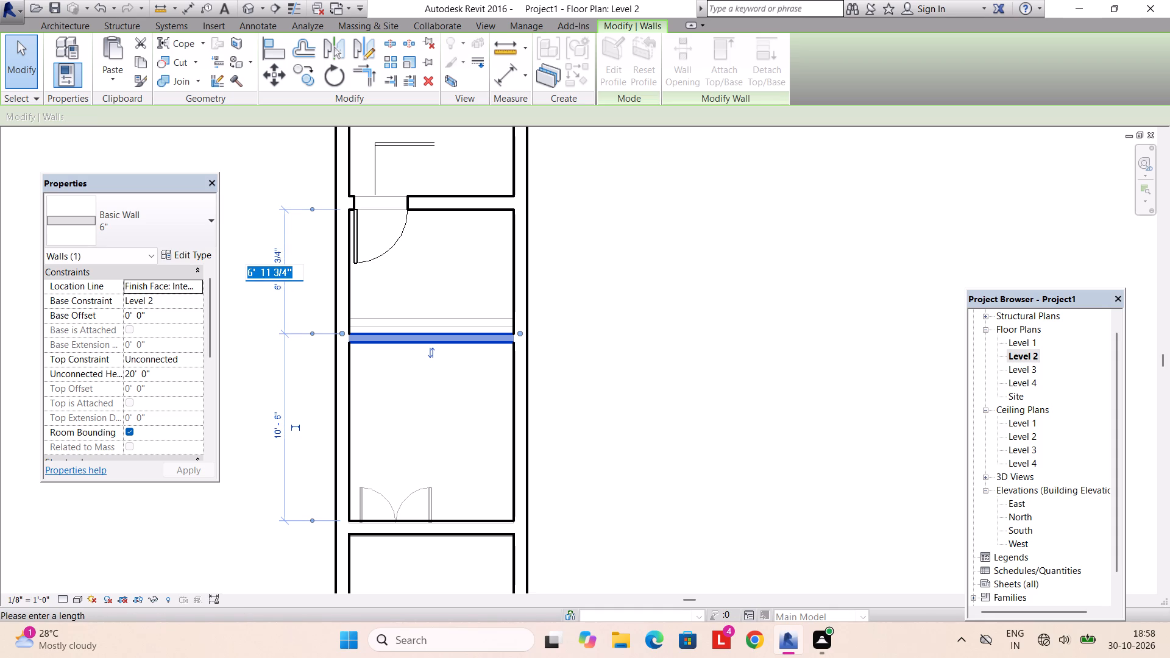
{"action": "type", "text": "6'"}
{"action": "key", "text": "Return"}
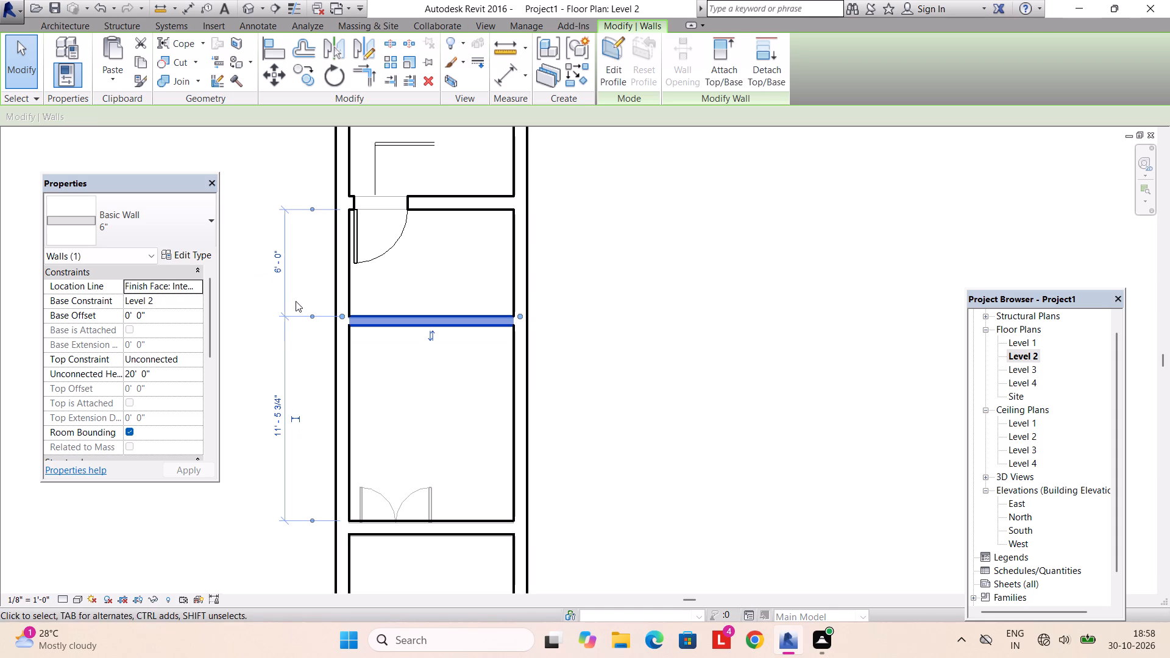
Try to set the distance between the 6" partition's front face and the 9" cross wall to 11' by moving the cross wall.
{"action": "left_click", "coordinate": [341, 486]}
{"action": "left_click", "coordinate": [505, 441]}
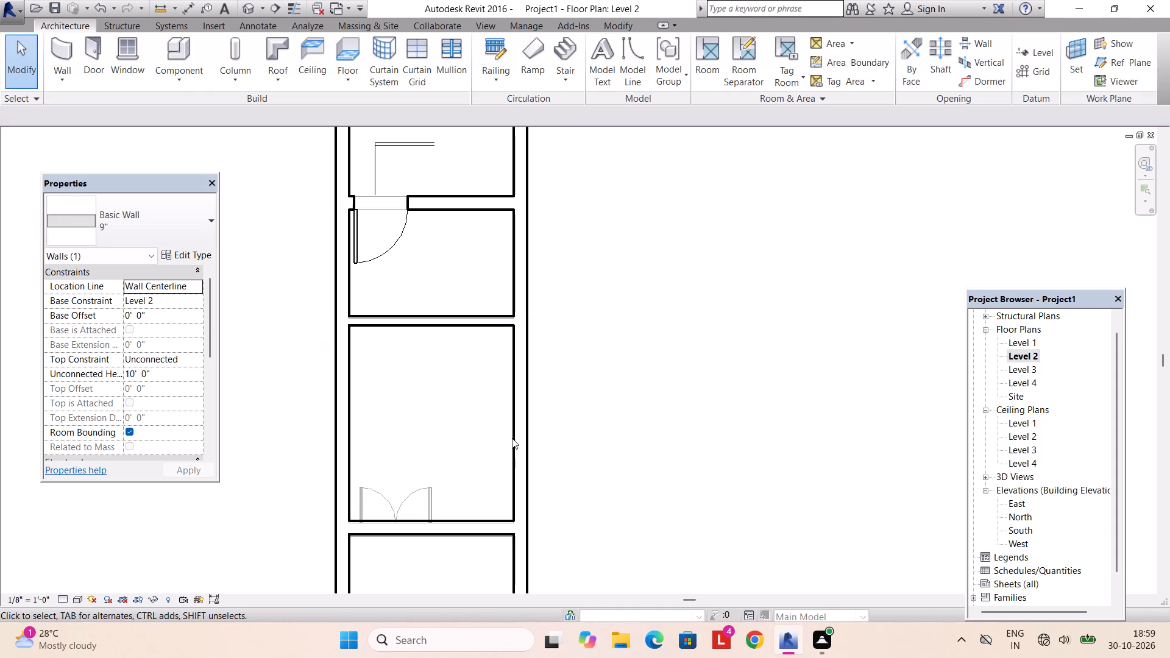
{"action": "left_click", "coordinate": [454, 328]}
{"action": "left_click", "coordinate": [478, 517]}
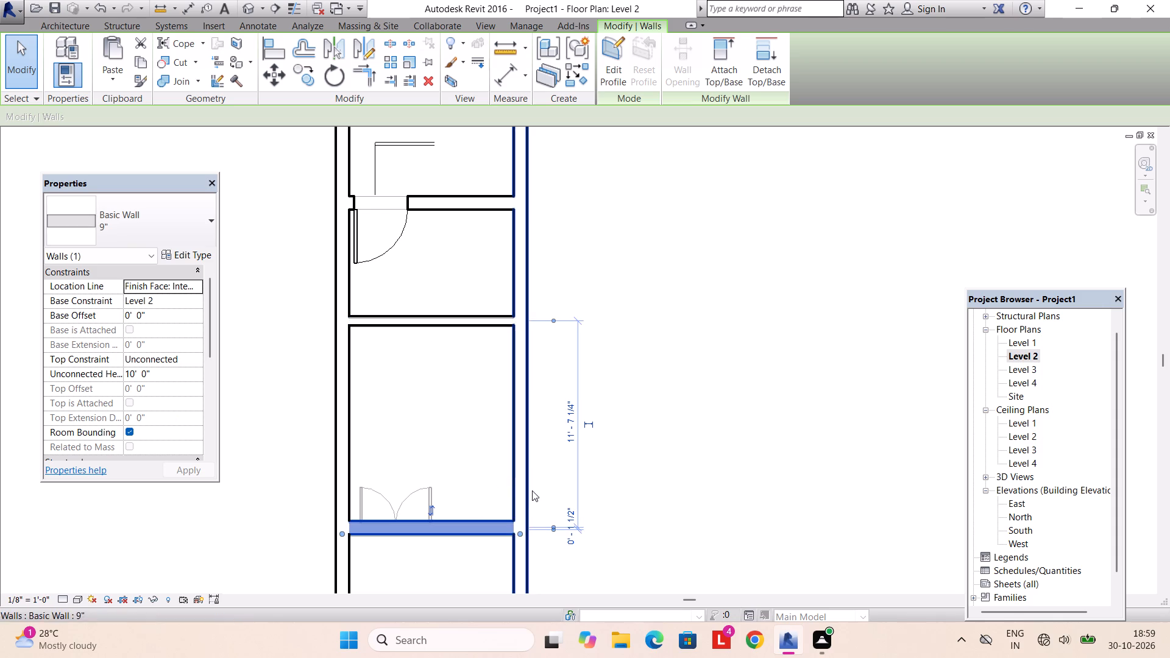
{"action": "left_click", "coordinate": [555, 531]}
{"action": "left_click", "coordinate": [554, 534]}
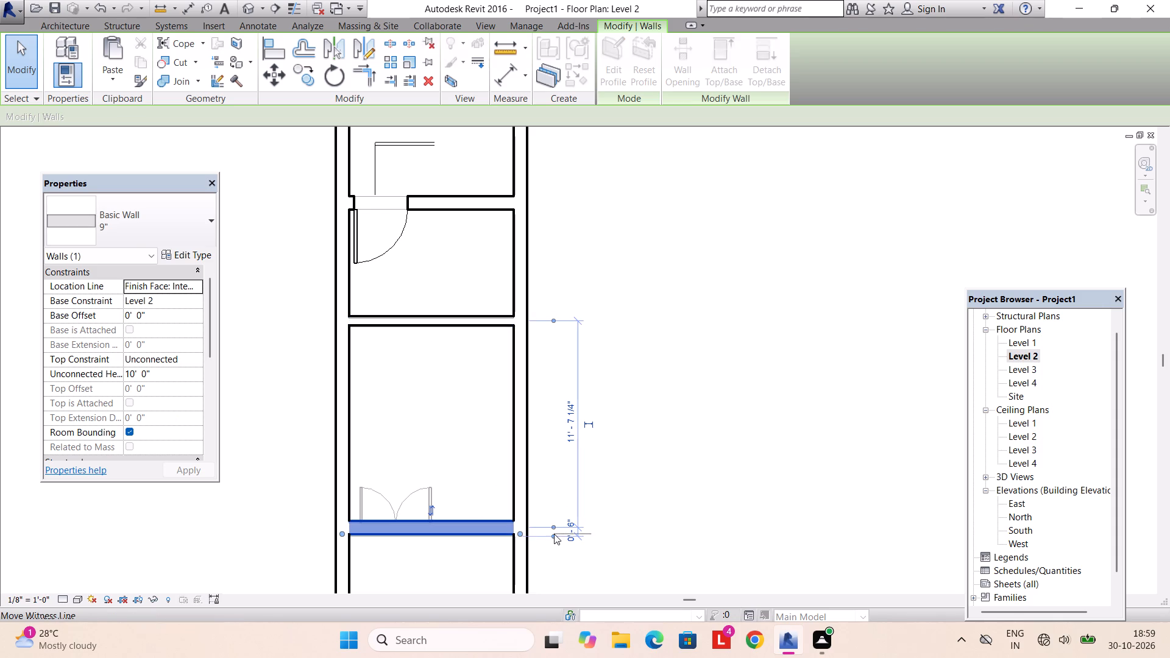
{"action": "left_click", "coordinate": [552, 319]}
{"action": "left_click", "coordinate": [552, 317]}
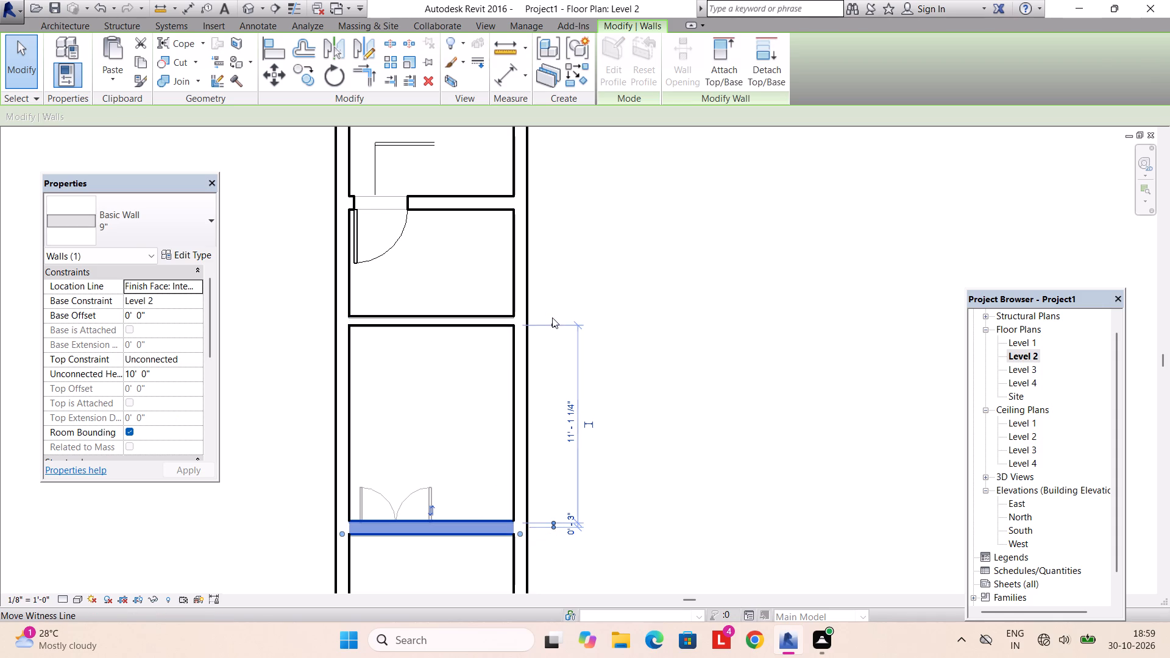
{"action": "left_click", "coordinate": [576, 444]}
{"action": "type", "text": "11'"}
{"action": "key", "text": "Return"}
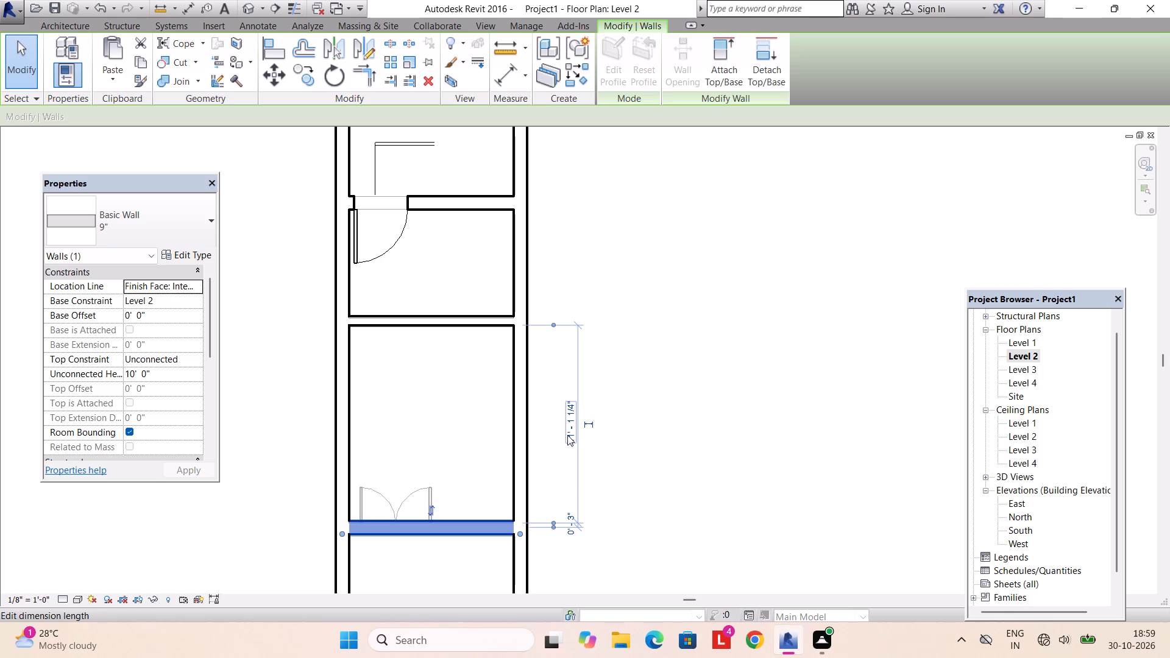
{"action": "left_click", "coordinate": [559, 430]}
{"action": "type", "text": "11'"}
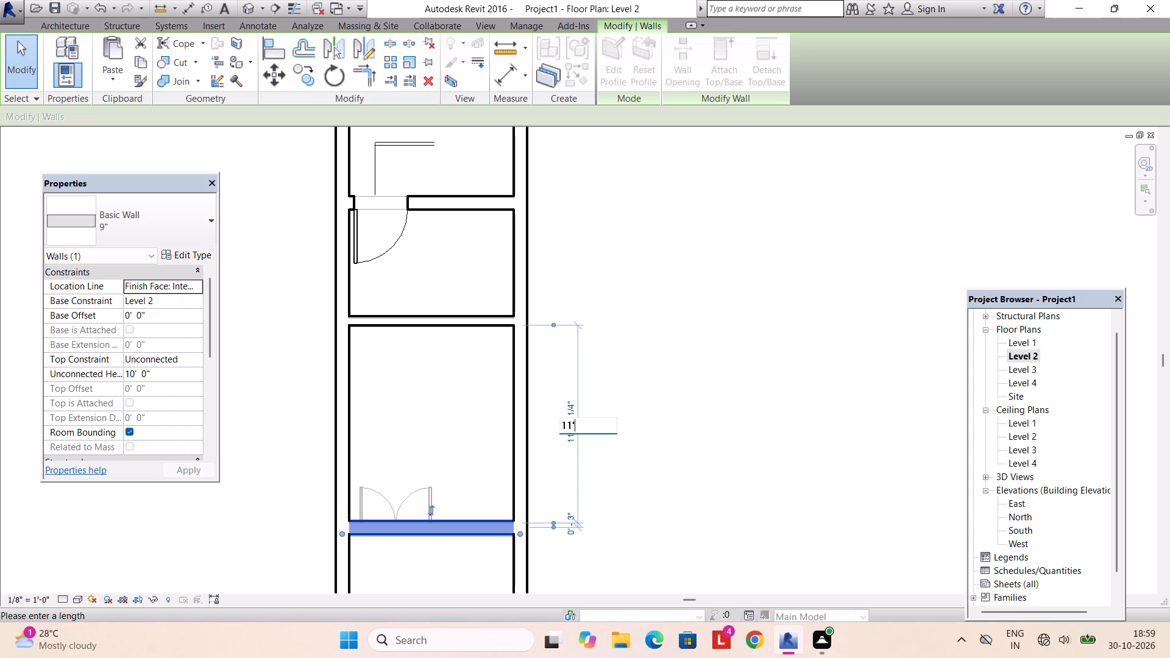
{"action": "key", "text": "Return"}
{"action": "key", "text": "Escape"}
Set the unconnected height of the 6" partition on Level 2 to 10'.
{"action": "scroll", "coordinate": [478, 345], "scroll_direction": "down", "scroll_amount": 3}
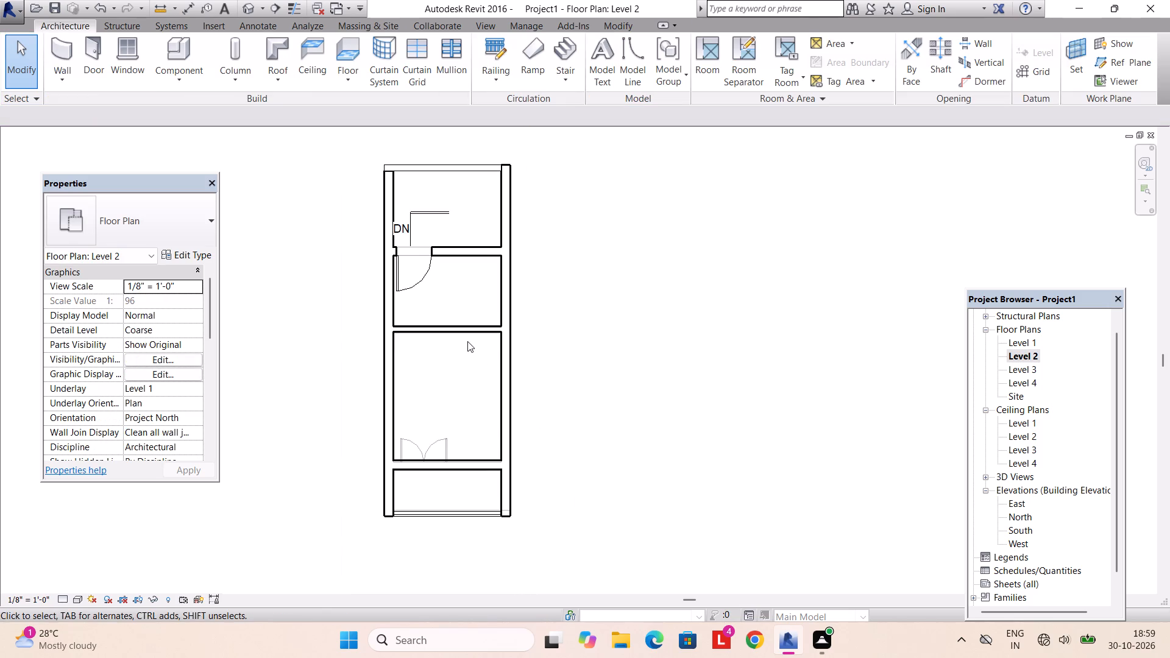
{"action": "middle_click_drag", "start_coordinate": [467, 341], "coordinate": [478, 355]}
{"action": "scroll", "coordinate": [473, 345], "scroll_direction": "up", "scroll_amount": 2}
{"action": "left_click", "coordinate": [455, 341]}
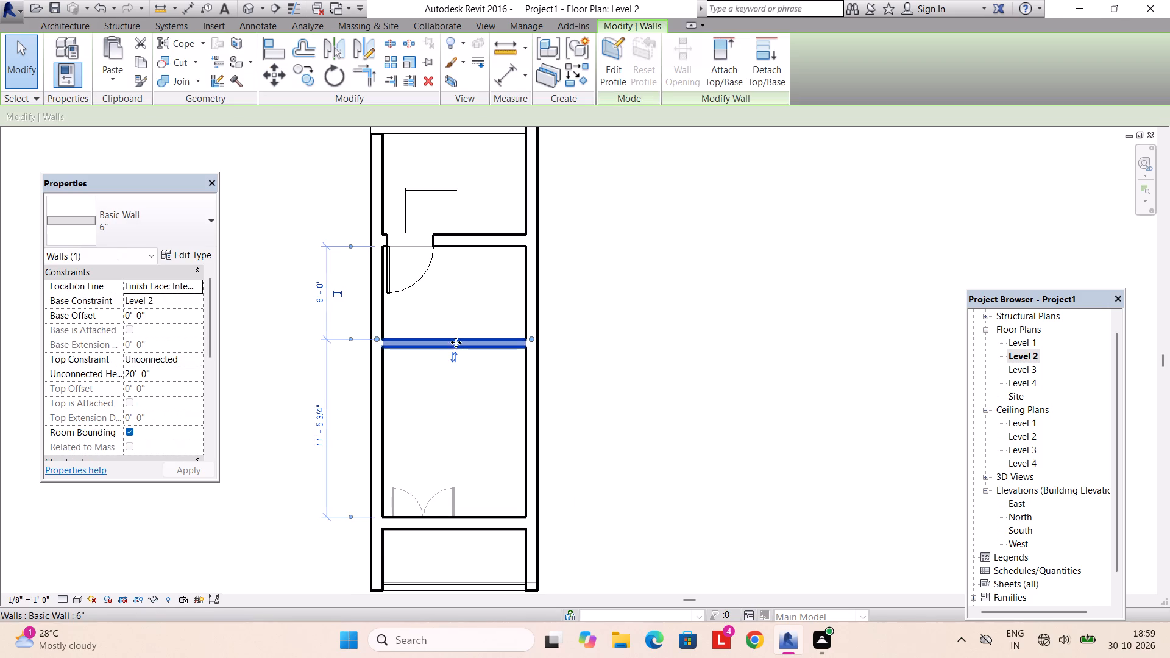
{"action": "left_click", "coordinate": [187, 377]}
{"action": "type", "text": "10"}
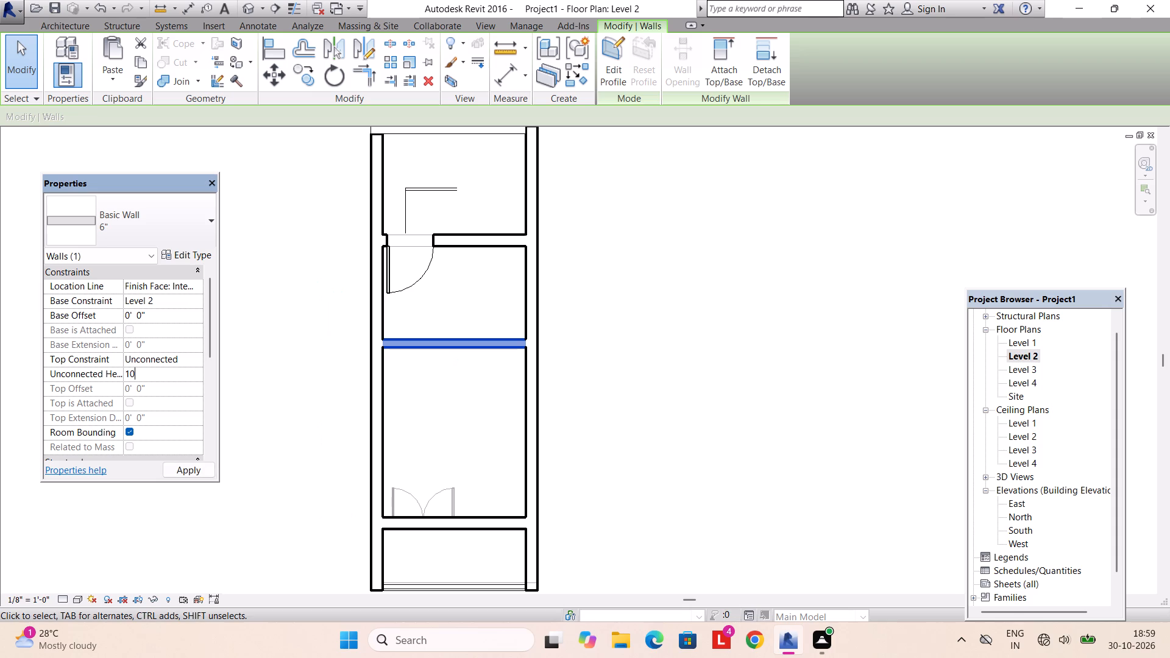
{"action": "key", "text": "apostrophe"}
{"action": "key", "text": "Return"}
{"action": "key", "text": "Return"}
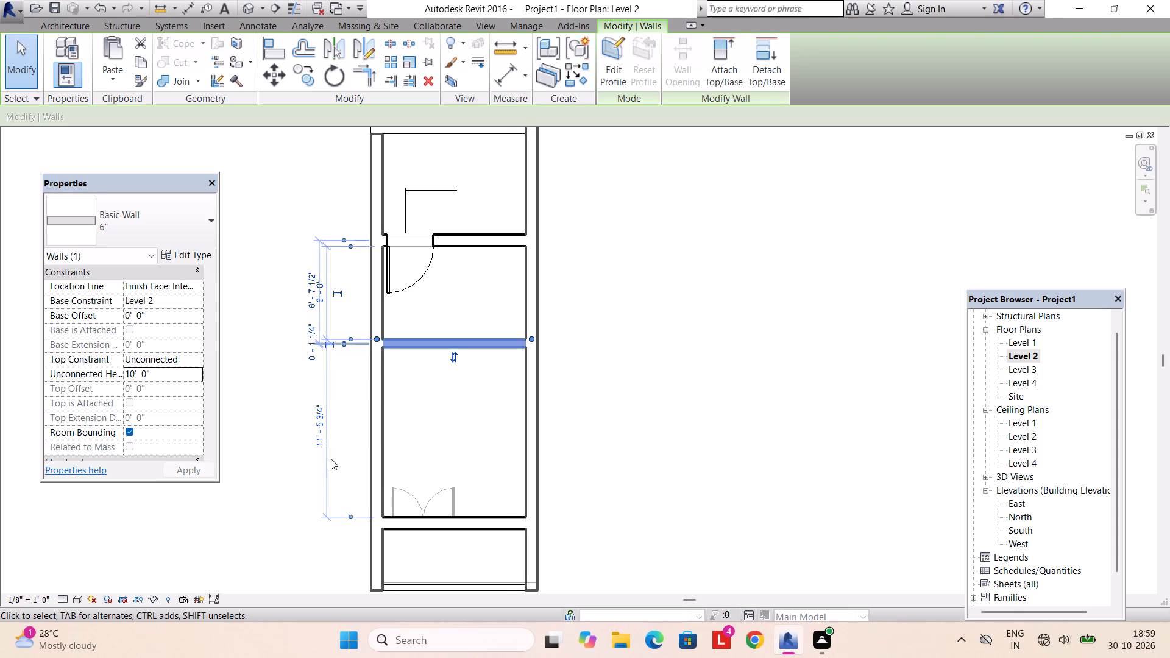
{"action": "key", "text": "Escape"}
{"action": "left_click", "coordinate": [471, 531]}
{"action": "key", "text": "Escape"}
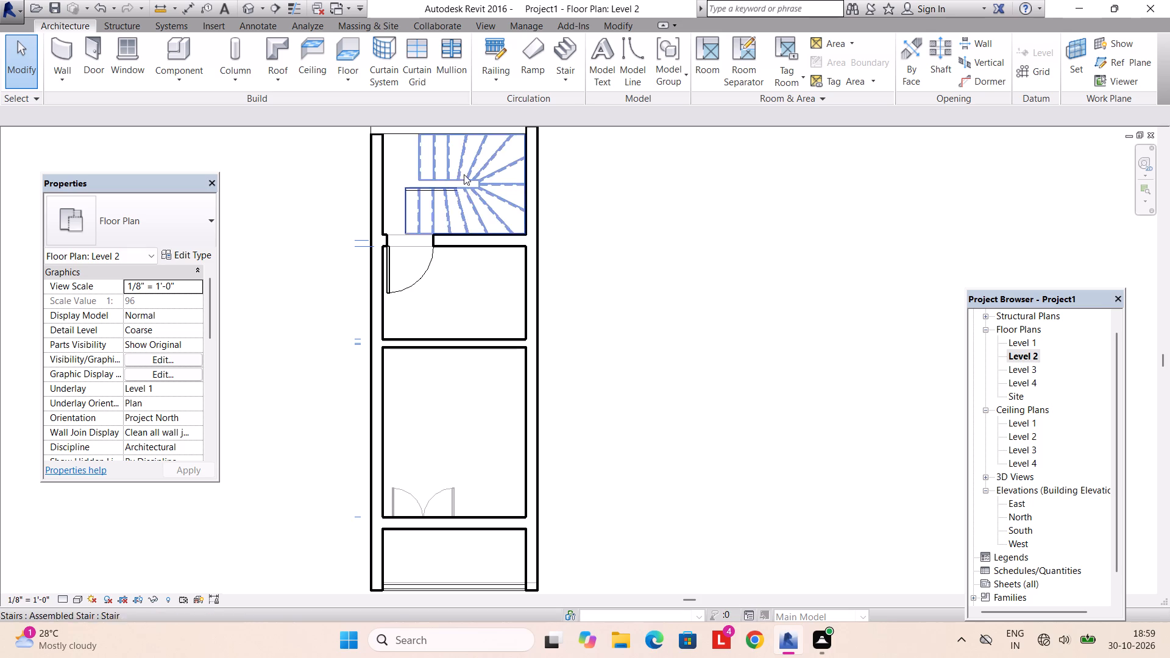
In the 3D view, set the unconnected height of the low 6" front wall on Level 1 to 3'.
{"action": "left_click", "coordinate": [473, 23]}
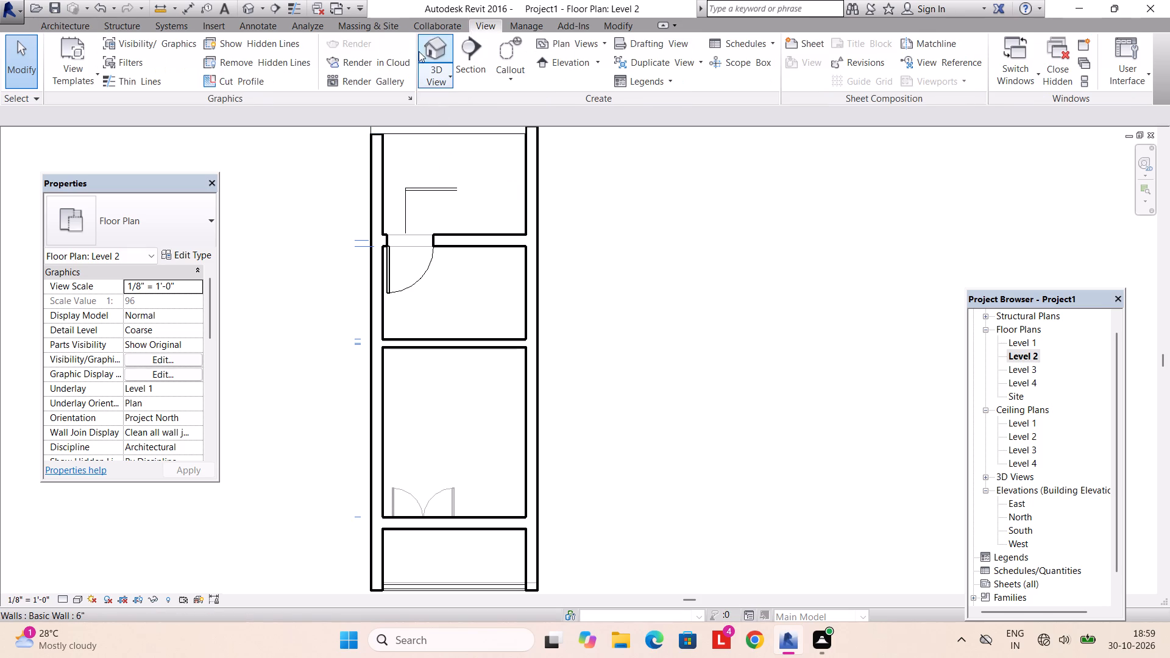
{"action": "left_click", "coordinate": [444, 44]}
{"action": "scroll", "coordinate": [548, 203], "scroll_direction": "down", "scroll_amount": 3}
{"action": "middle_click_drag", "start_coordinate": [541, 249], "coordinate": [581, 214]}
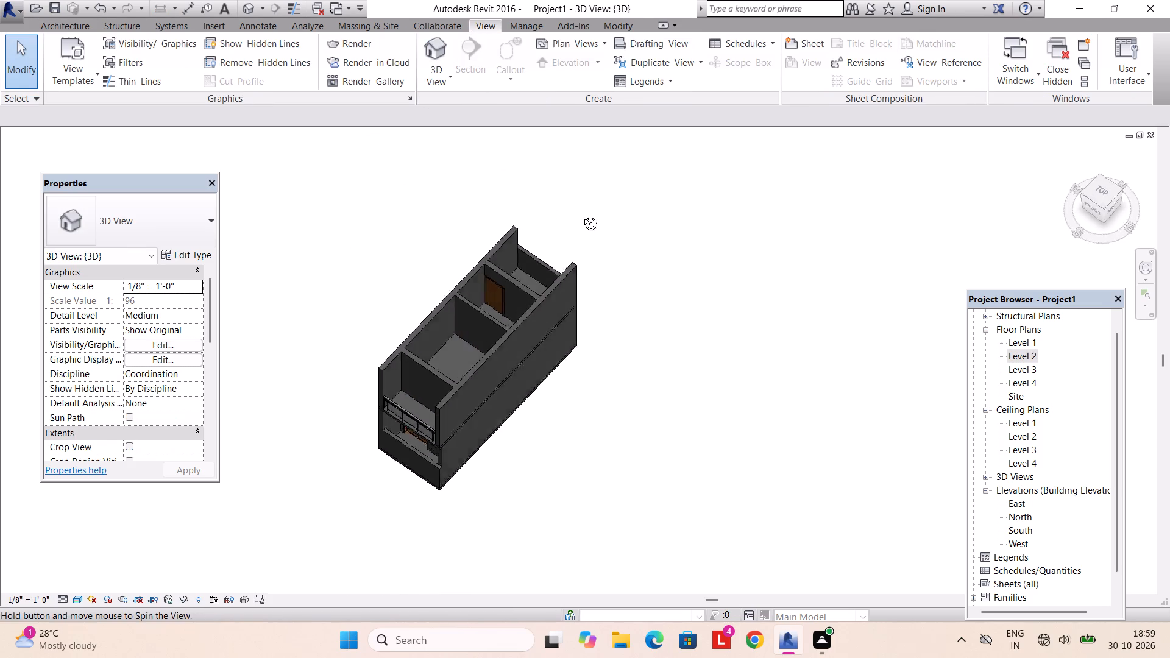
{"action": "middle_click_drag", "start_coordinate": [581, 214], "coordinate": [603, 177]}
{"action": "middle_click_drag", "start_coordinate": [541, 319], "coordinate": [632, 201], "text": "shift"}
{"action": "scroll", "coordinate": [570, 272], "scroll_direction": "down", "scroll_amount": 1, "text": "shift"}
{"action": "middle_click_drag", "start_coordinate": [625, 256], "coordinate": [623, 183], "text": "shift"}
{"action": "scroll", "coordinate": [629, 277], "scroll_direction": "up", "scroll_amount": 2}
{"action": "middle_click_drag", "start_coordinate": [629, 279], "coordinate": [602, 279], "text": "shift"}
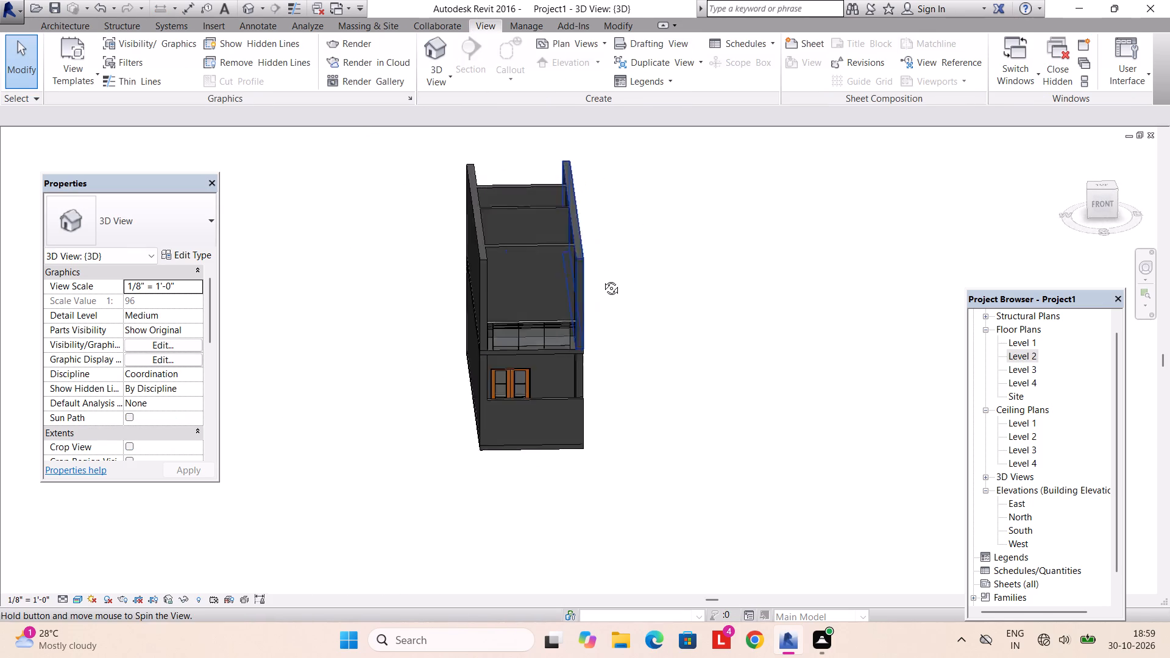
{"action": "middle_click_drag", "start_coordinate": [602, 279], "coordinate": [557, 293], "text": "shift"}
{"action": "middle_click_drag", "start_coordinate": [567, 292], "coordinate": [609, 231], "text": "shift"}
{"action": "left_click", "coordinate": [541, 362]}
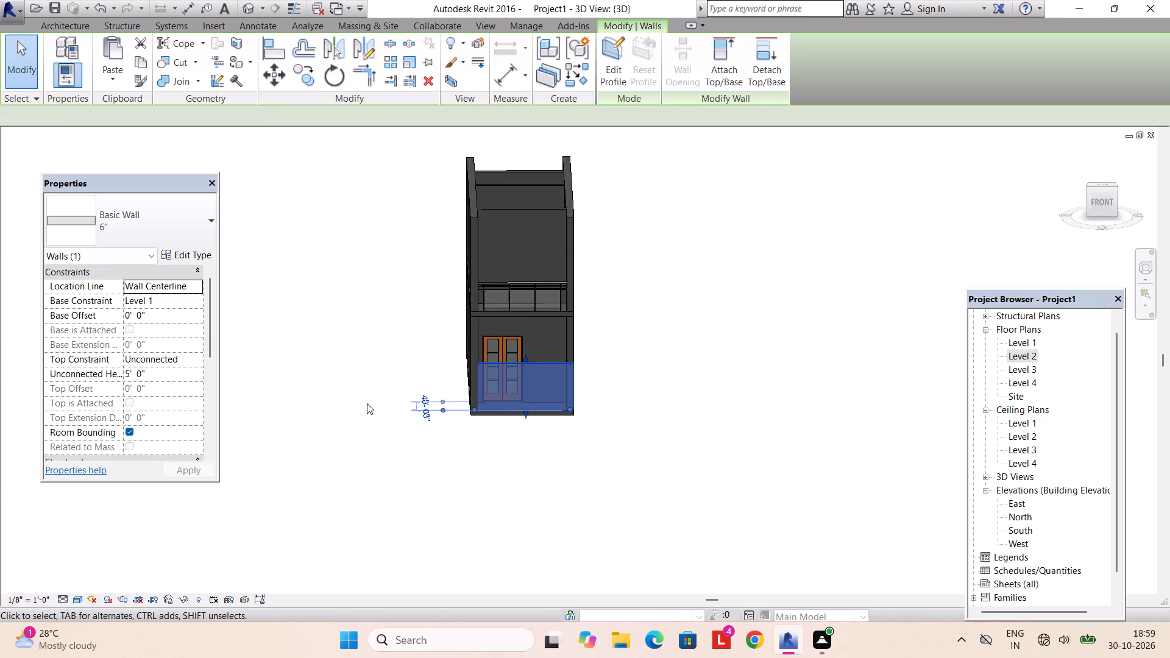
{"action": "left_click", "coordinate": [158, 377]}
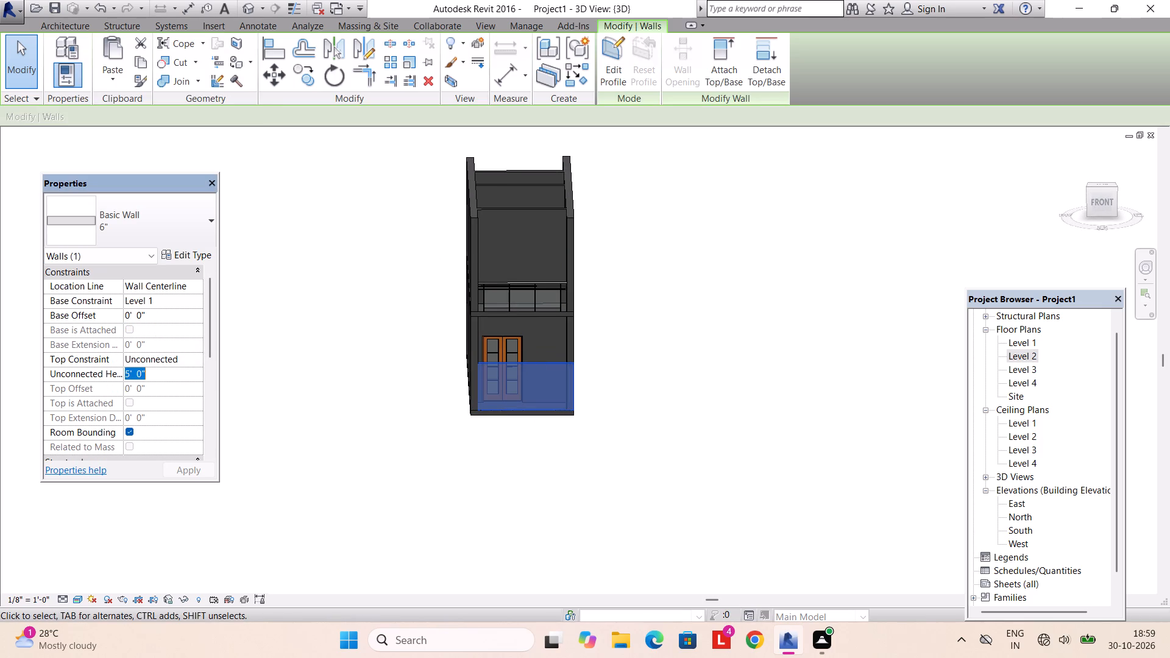
{"action": "type", "text": "3'"}
{"action": "key", "text": "Return"}
{"action": "key", "text": "Return"}
{"action": "key", "text": "Escape"}
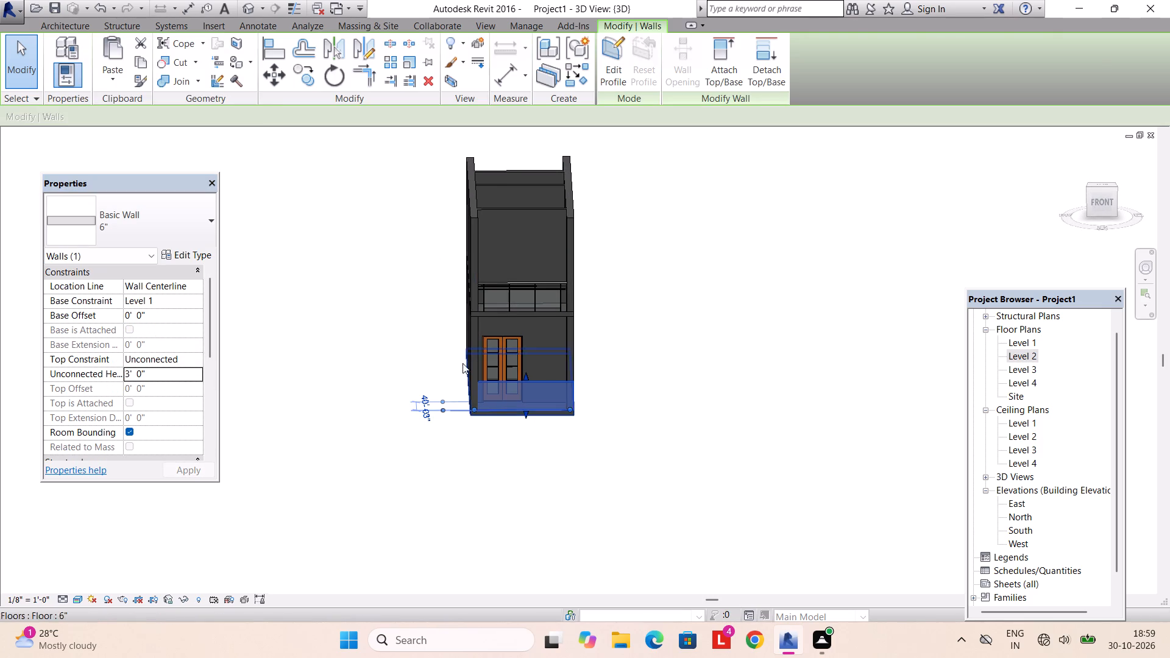
{"action": "key", "text": "Escape"}
Examine the lowered front wall, balcony and upper rooms of the building in 3D.
{"action": "middle_click_drag", "start_coordinate": [534, 407], "coordinate": [582, 512], "text": "shift"}
{"action": "middle_click_drag", "start_coordinate": [583, 492], "coordinate": [598, 554], "text": "shift"}
{"action": "scroll", "coordinate": [598, 554], "scroll_direction": "up", "scroll_amount": 3, "text": "shift"}
{"action": "middle_click_drag", "start_coordinate": [598, 554], "coordinate": [599, 555], "text": "shift"}
{"action": "middle_click_drag", "start_coordinate": [648, 473], "coordinate": [589, 540], "text": "shift"}
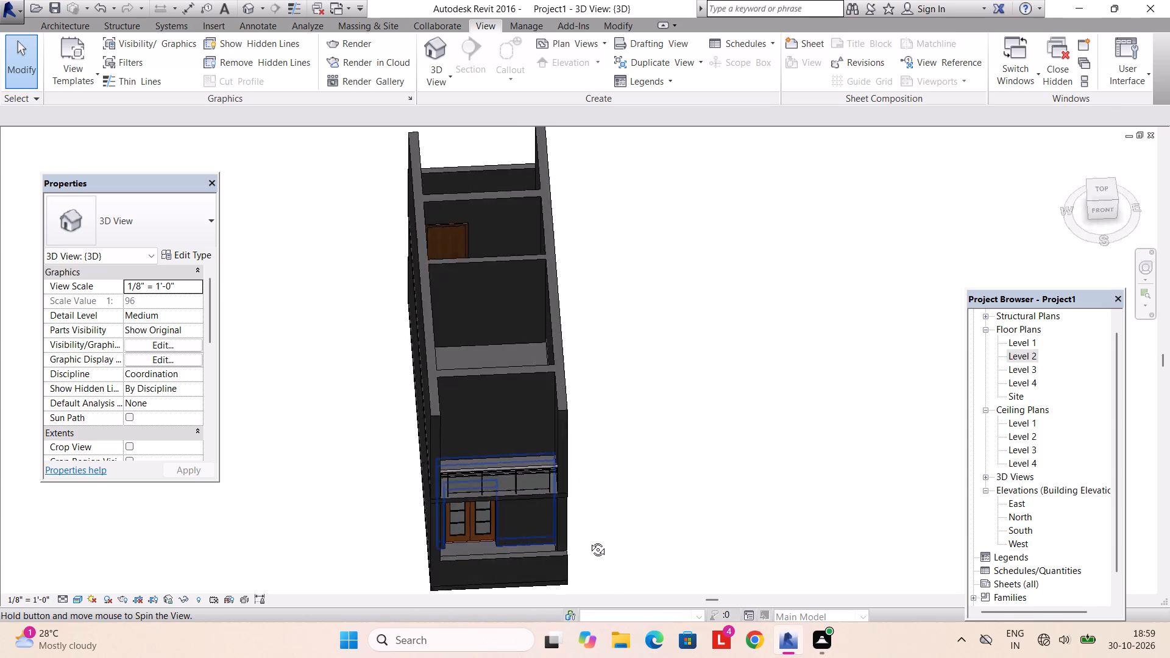
{"action": "middle_click_drag", "start_coordinate": [589, 540], "coordinate": [540, 376], "text": "shift"}
{"action": "scroll", "coordinate": [540, 375], "scroll_direction": "down", "scroll_amount": 3}
{"action": "middle_click_drag", "start_coordinate": [533, 382], "coordinate": [492, 361], "text": "shift"}
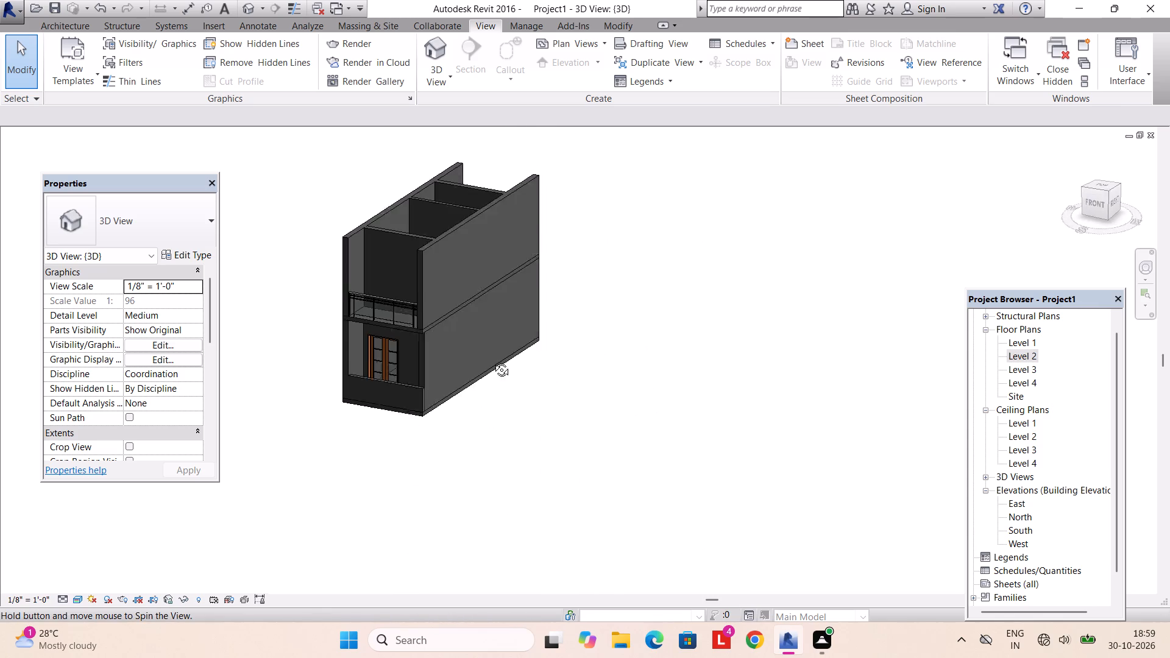
{"action": "middle_click_drag", "start_coordinate": [492, 361], "coordinate": [483, 363], "text": "shift"}
Return to the Level 2 floor plan and start the Wall command with the 6" basic wall.
{"action": "double_click", "coordinate": [1023, 358]}
{"action": "scroll", "coordinate": [575, 369], "scroll_direction": "down", "scroll_amount": 2}
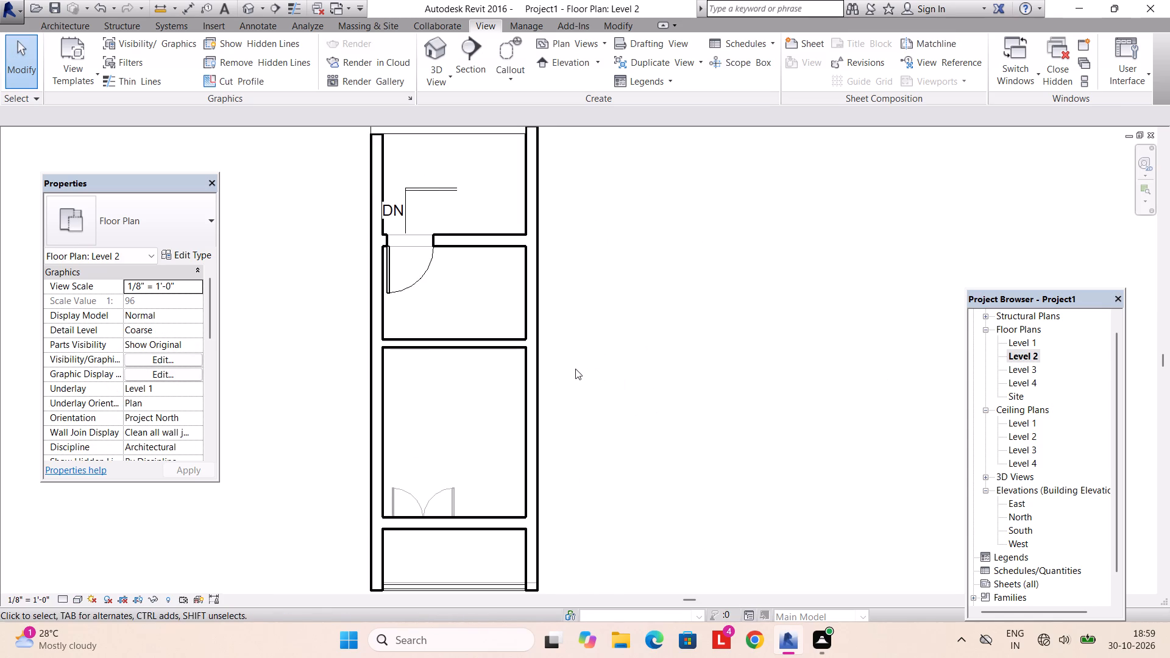
{"action": "scroll", "coordinate": [575, 369], "scroll_direction": "down", "scroll_amount": 2}
{"action": "middle_click_drag", "start_coordinate": [492, 385], "coordinate": [533, 341]}
{"action": "middle_click_drag", "start_coordinate": [564, 332], "coordinate": [576, 377]}
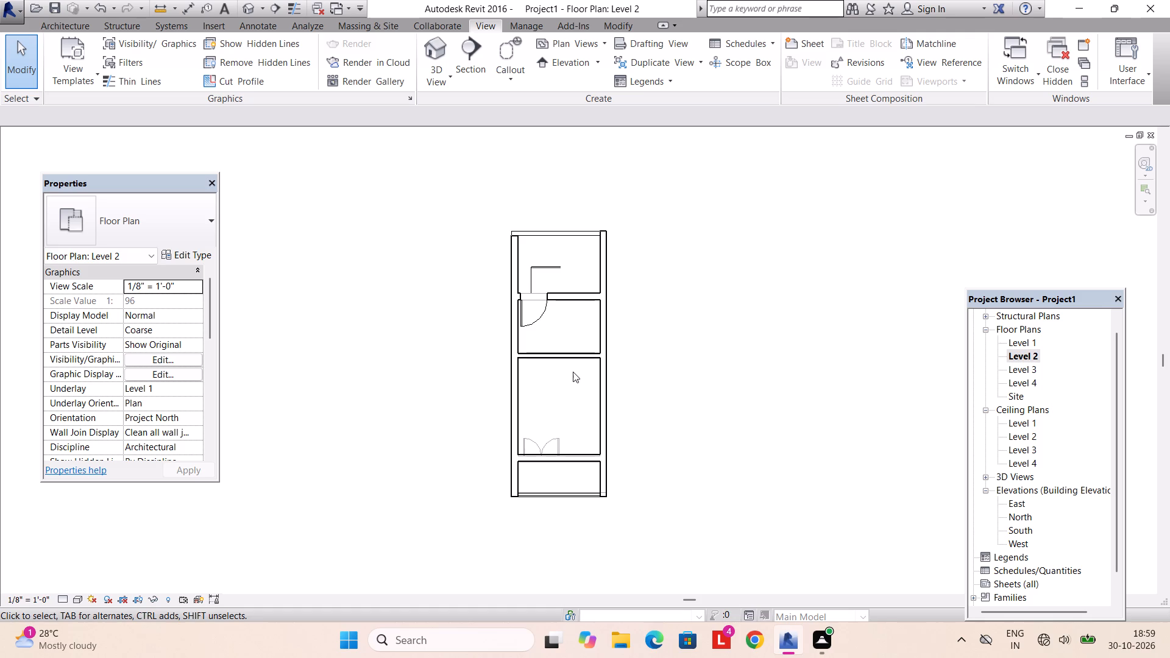
{"action": "scroll", "coordinate": [573, 369], "scroll_direction": "down", "scroll_amount": 1}
{"action": "scroll", "coordinate": [572, 355], "scroll_direction": "up", "scroll_amount": 6}
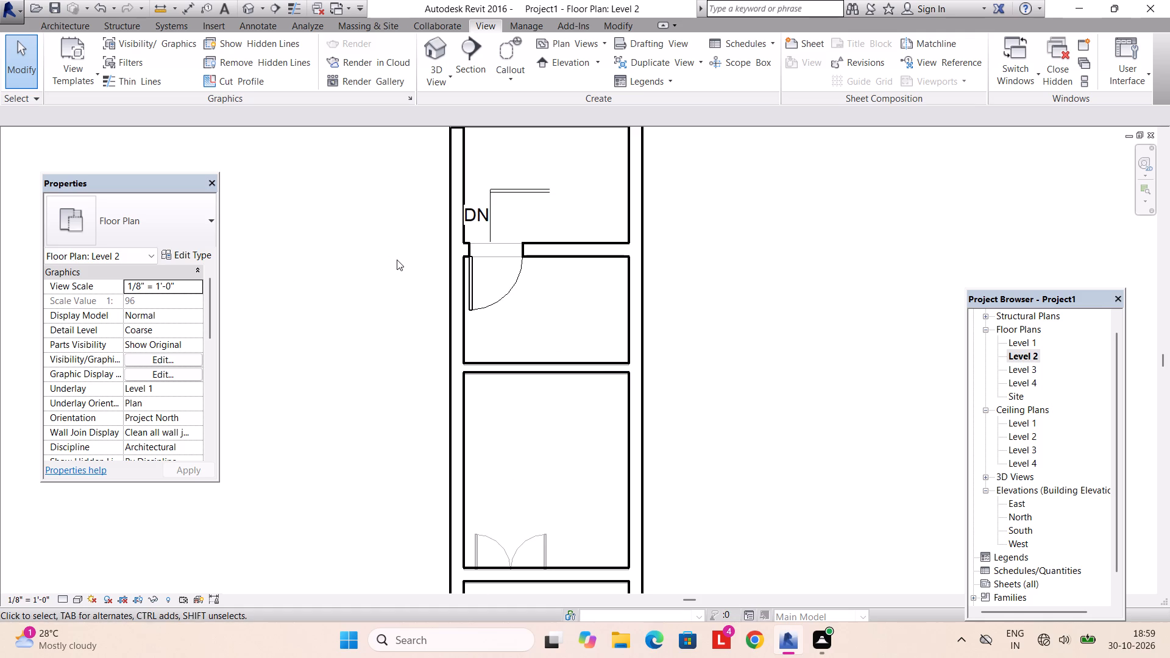
{"action": "left_click", "coordinate": [50, 27]}
{"action": "left_click", "coordinate": [62, 50]}
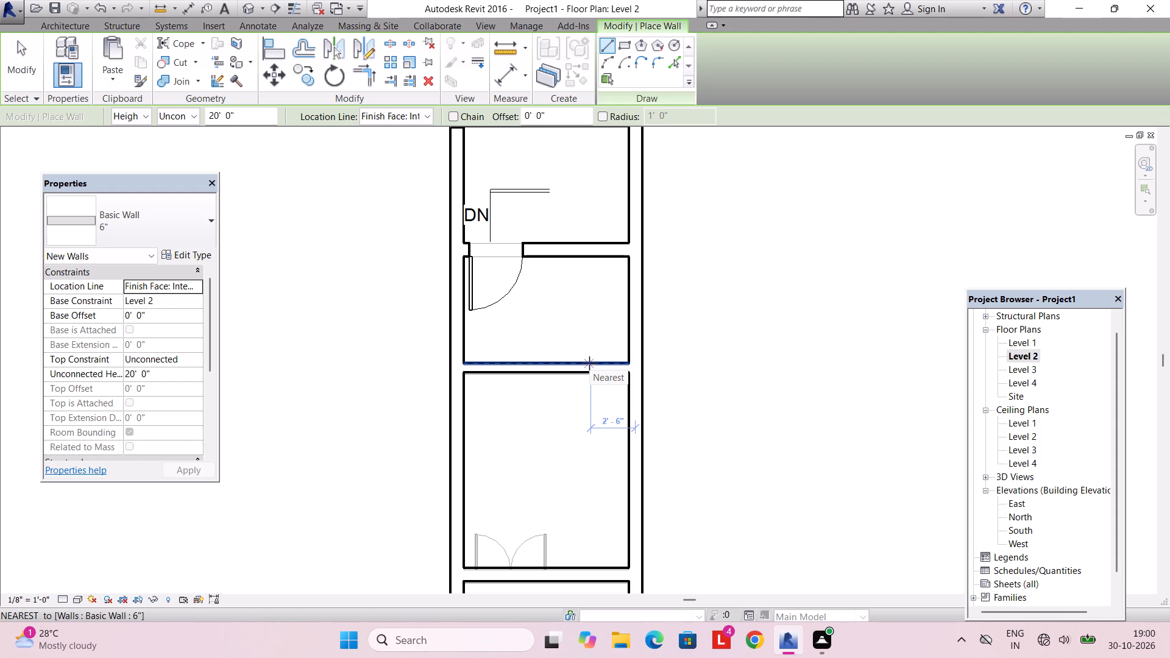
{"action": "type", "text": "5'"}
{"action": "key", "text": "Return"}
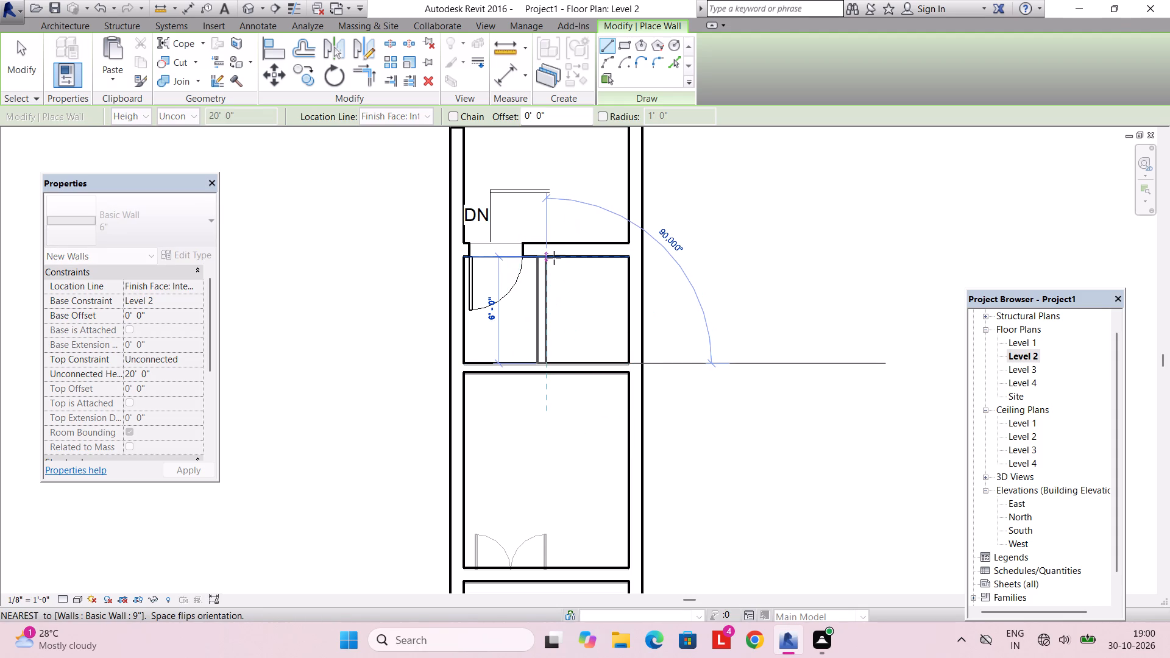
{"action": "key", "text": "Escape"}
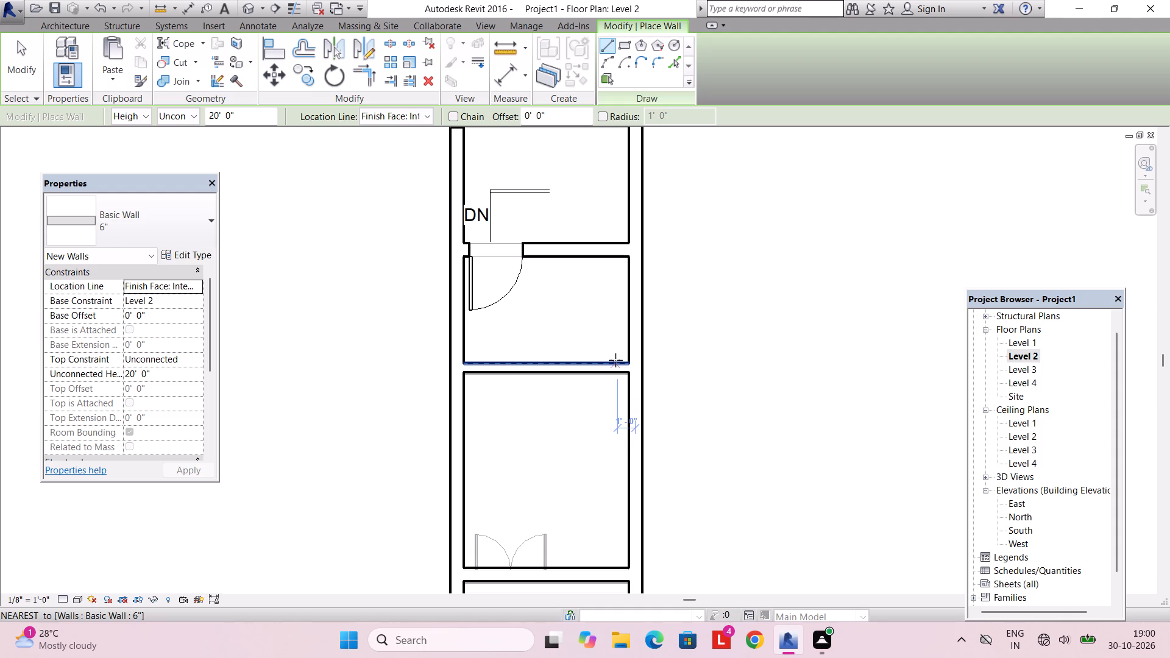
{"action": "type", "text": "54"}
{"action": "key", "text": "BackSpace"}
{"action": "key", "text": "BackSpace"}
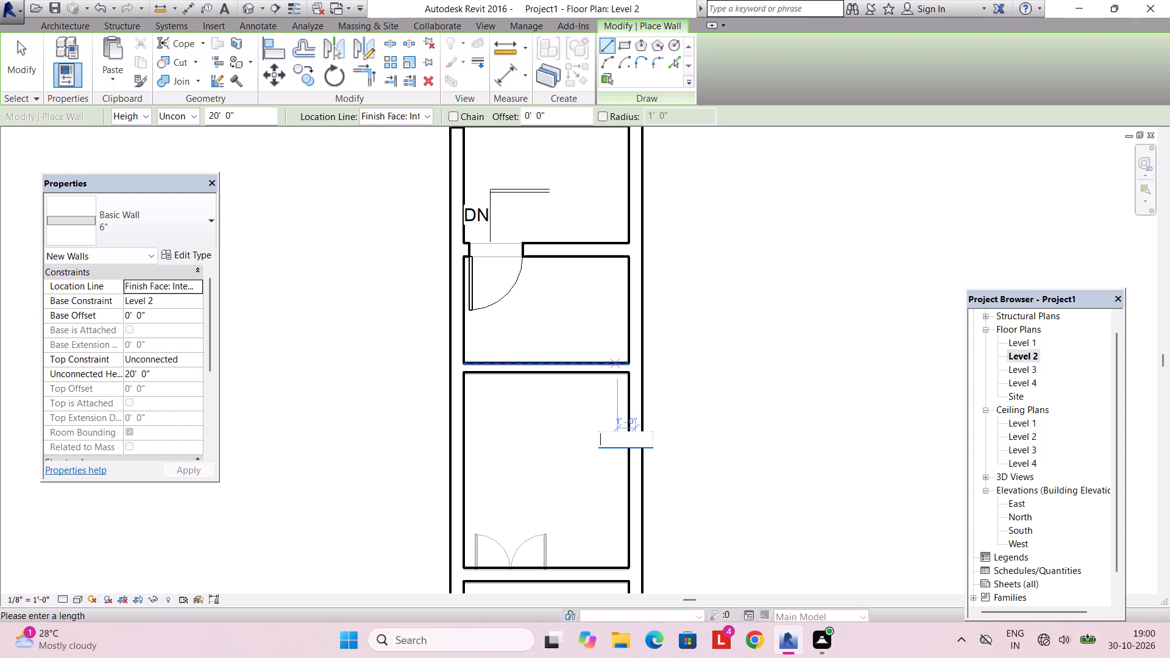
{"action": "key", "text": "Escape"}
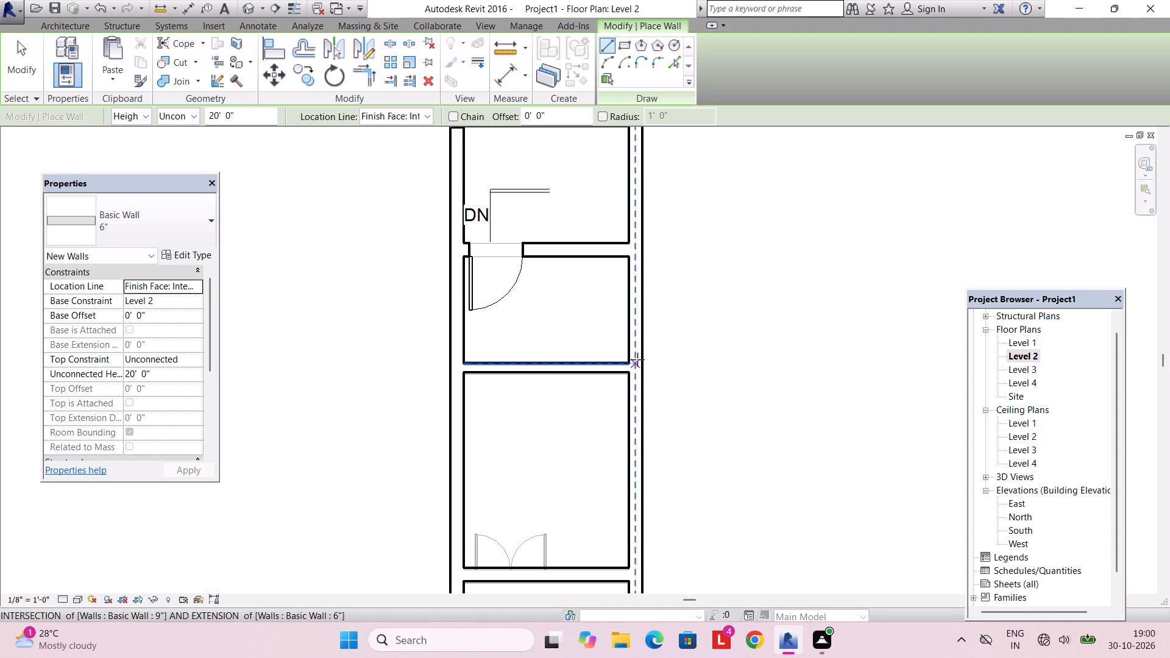
Draw a 6" wall from the 6" partition to the stair room wall, starting 4' from the east side wall's centreline.
{"action": "type", "text": "4'"}
{"action": "key", "text": "Return"}
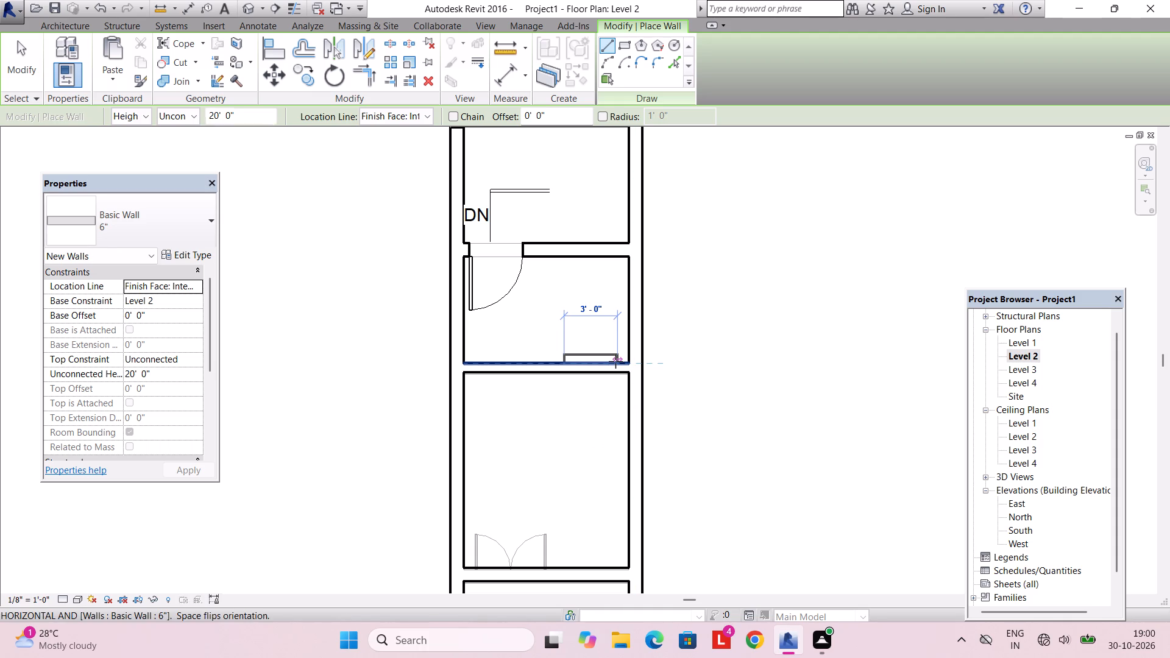
{"action": "left_click", "coordinate": [557, 262]}
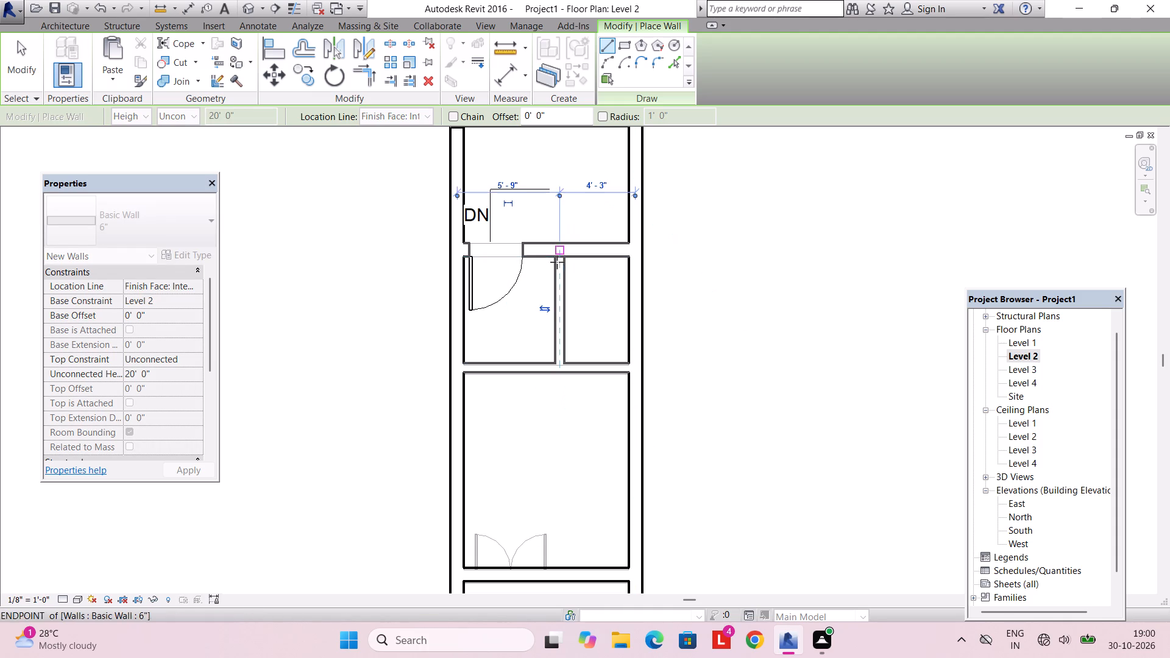
{"action": "key", "text": "Escape"}
{"action": "key", "text": "Escape"}
Set the unconnected height of the 6" dividing wall beside the stair room door to 10'.
{"action": "scroll", "coordinate": [530, 392], "scroll_direction": "down", "scroll_amount": 2}
{"action": "middle_click_drag", "start_coordinate": [519, 402], "coordinate": [514, 370]}
{"action": "scroll", "coordinate": [514, 370], "scroll_direction": "up", "scroll_amount": 2}
{"action": "scroll", "coordinate": [603, 373], "scroll_direction": "up", "scroll_amount": 1}
{"action": "left_click", "coordinate": [560, 284]}
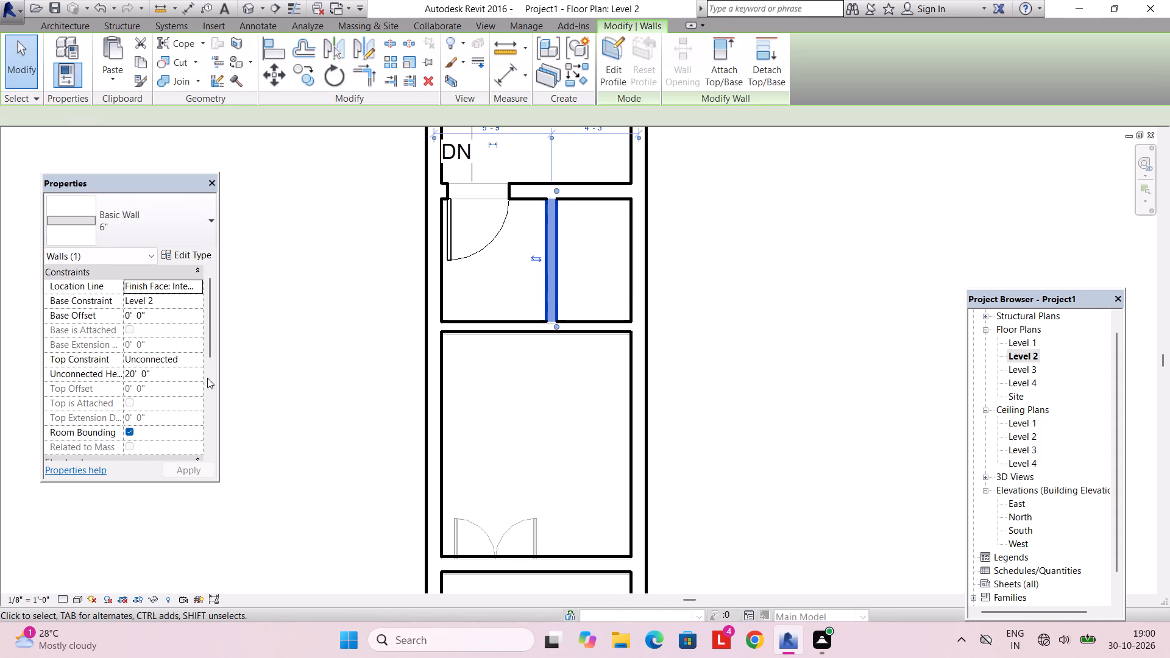
{"action": "left_click", "coordinate": [179, 379]}
{"action": "type", "text": "10'"}
{"action": "key", "text": "Return"}
{"action": "key", "text": "Return"}
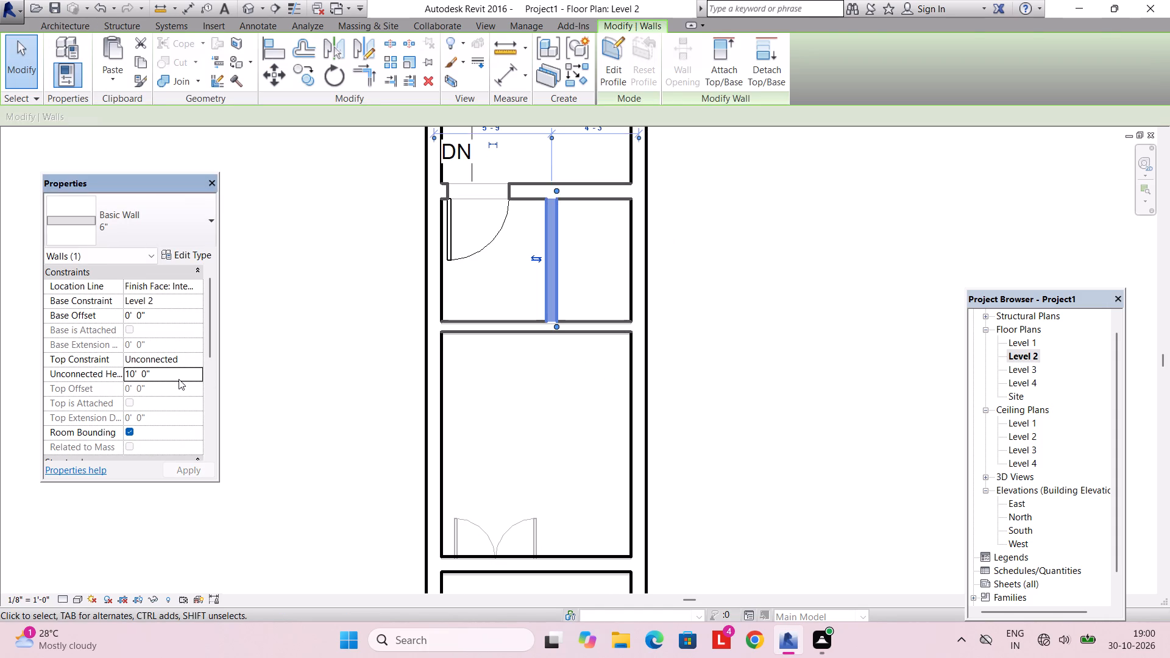
{"action": "key", "text": "Escape"}
{"action": "key", "text": "Escape"}
Examine the Level 2 rooms and the dividing wall beside the door from above in 3D.
{"action": "left_click", "coordinate": [473, 30]}
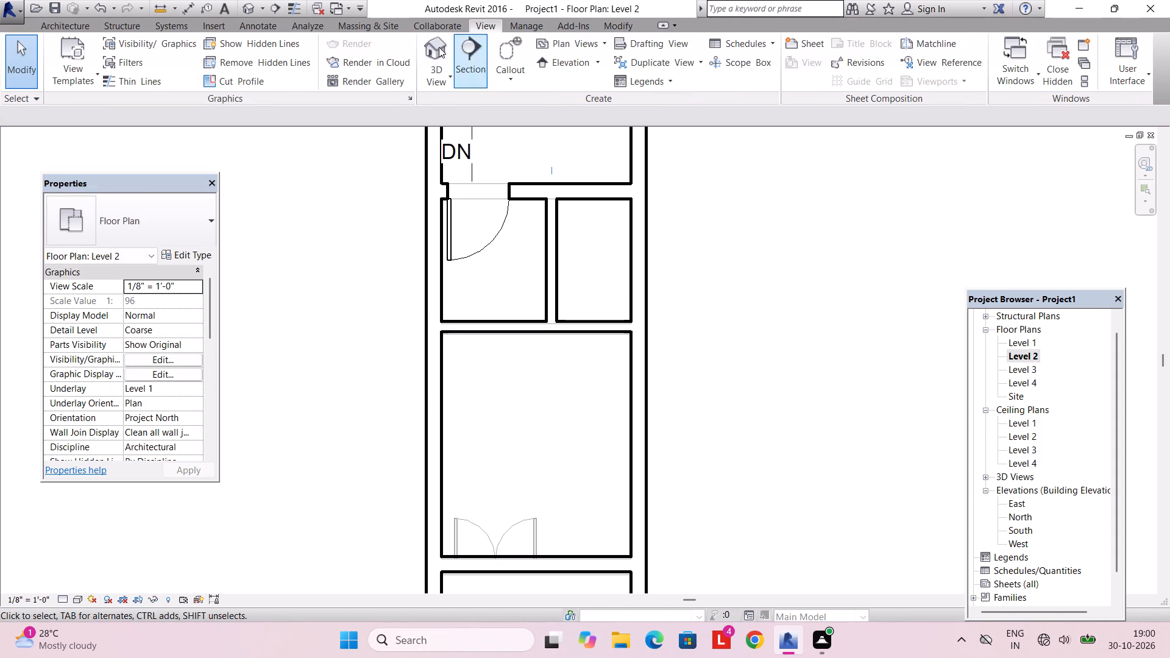
{"action": "left_click", "coordinate": [439, 47]}
{"action": "scroll", "coordinate": [466, 281], "scroll_direction": "down", "scroll_amount": 1}
{"action": "middle_click_drag", "start_coordinate": [471, 291], "coordinate": [484, 447], "text": "shift"}
{"action": "middle_click_drag", "start_coordinate": [443, 327], "coordinate": [487, 453], "text": "shift"}
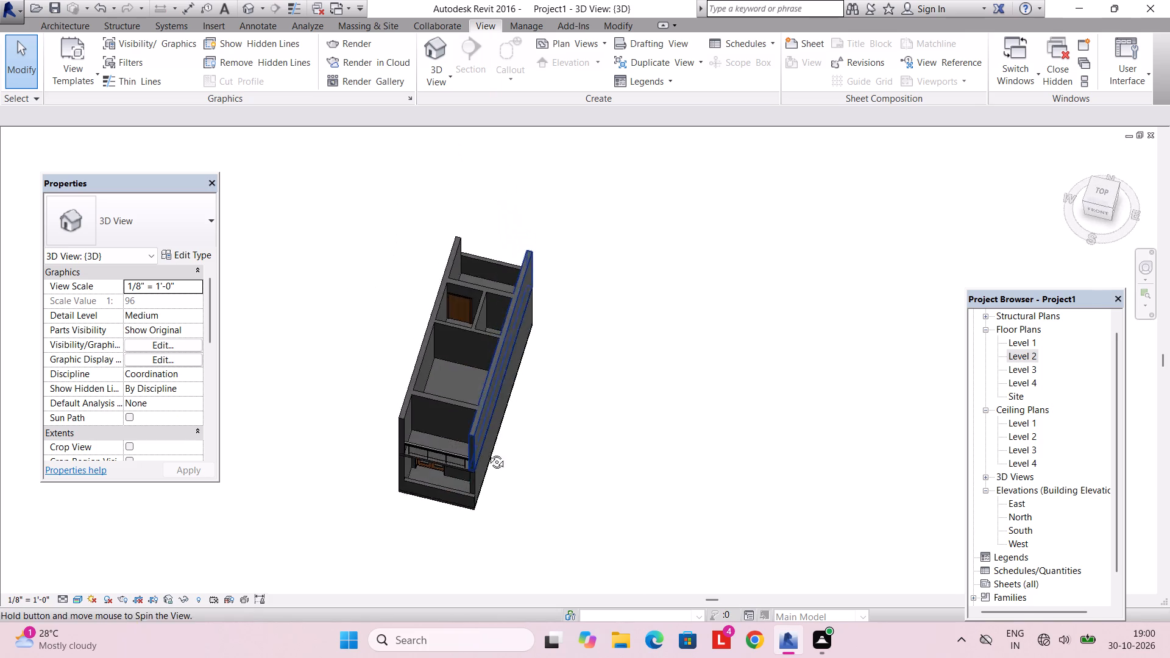
{"action": "middle_click_drag", "start_coordinate": [487, 453], "coordinate": [489, 461], "text": "shift"}
{"action": "middle_click_drag", "start_coordinate": [497, 337], "coordinate": [531, 392], "text": "shift"}
{"action": "scroll", "coordinate": [500, 369], "scroll_direction": "up", "scroll_amount": 5}
{"action": "middle_click_drag", "start_coordinate": [461, 347], "coordinate": [470, 391], "text": "shift"}
{"action": "scroll", "coordinate": [482, 376], "scroll_direction": "up", "scroll_amount": 3}
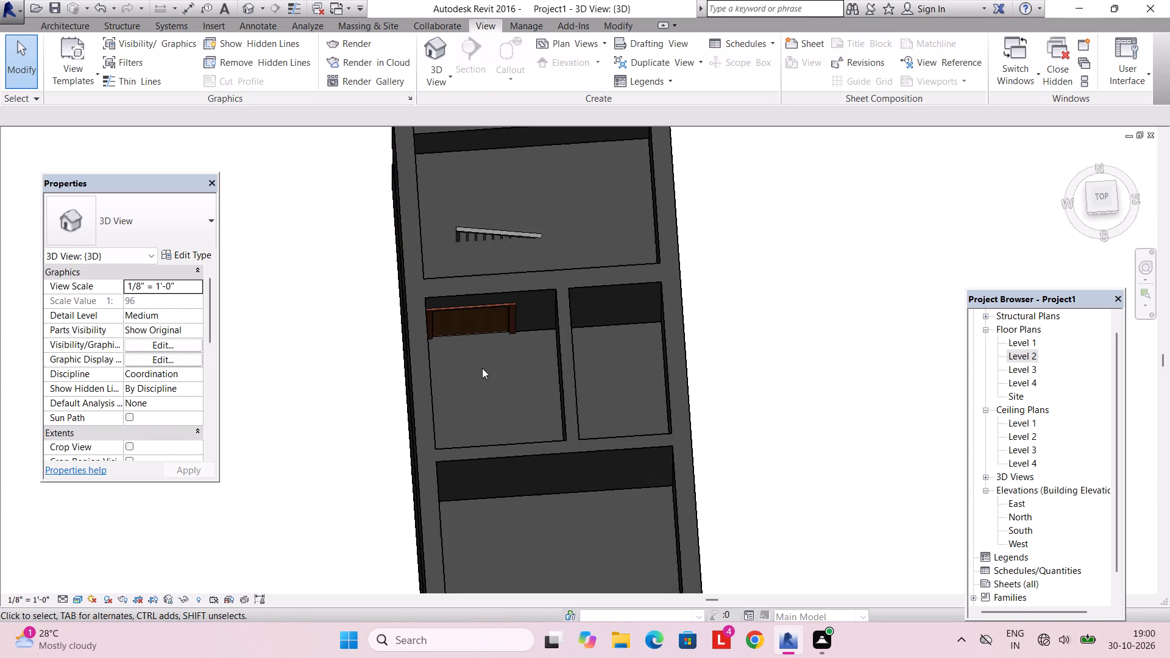
{"action": "scroll", "coordinate": [482, 368], "scroll_direction": "up", "scroll_amount": 3}
{"action": "middle_click_drag", "start_coordinate": [479, 369], "coordinate": [622, 380], "text": "shift"}
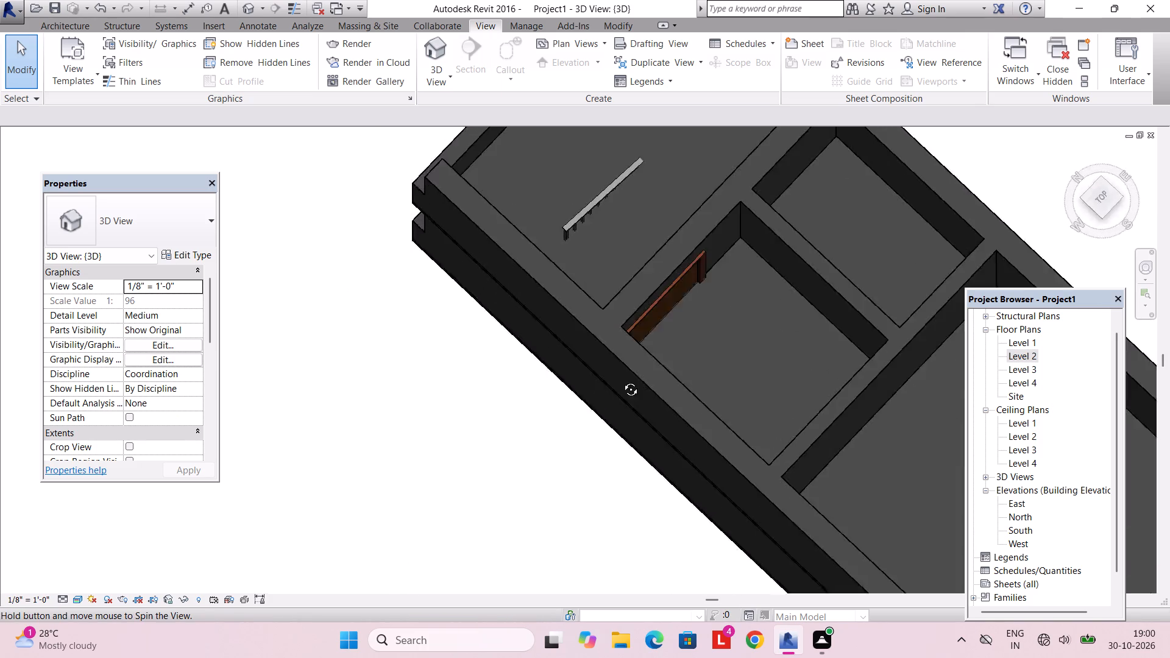
Examine the Level 2 rooms and their partitions from several angles in 3D.
{"action": "middle_click_drag", "start_coordinate": [622, 380], "coordinate": [681, 344], "text": "shift"}
{"action": "scroll", "coordinate": [699, 297], "scroll_direction": "down", "scroll_amount": 4}
{"action": "middle_click_drag", "start_coordinate": [728, 275], "coordinate": [471, 452]}
{"action": "middle_click_drag", "start_coordinate": [499, 414], "coordinate": [582, 350], "text": "shift"}
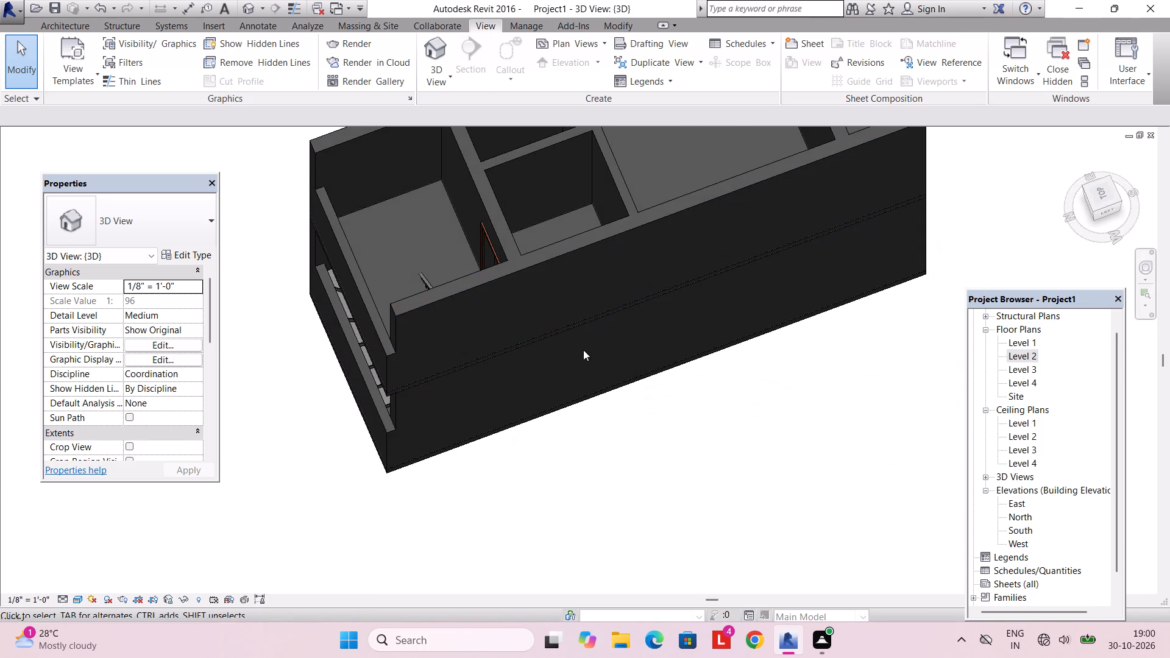
{"action": "middle_click_drag", "start_coordinate": [589, 358], "coordinate": [542, 447]}
{"action": "middle_click_drag", "start_coordinate": [621, 412], "coordinate": [473, 411], "text": "shift"}
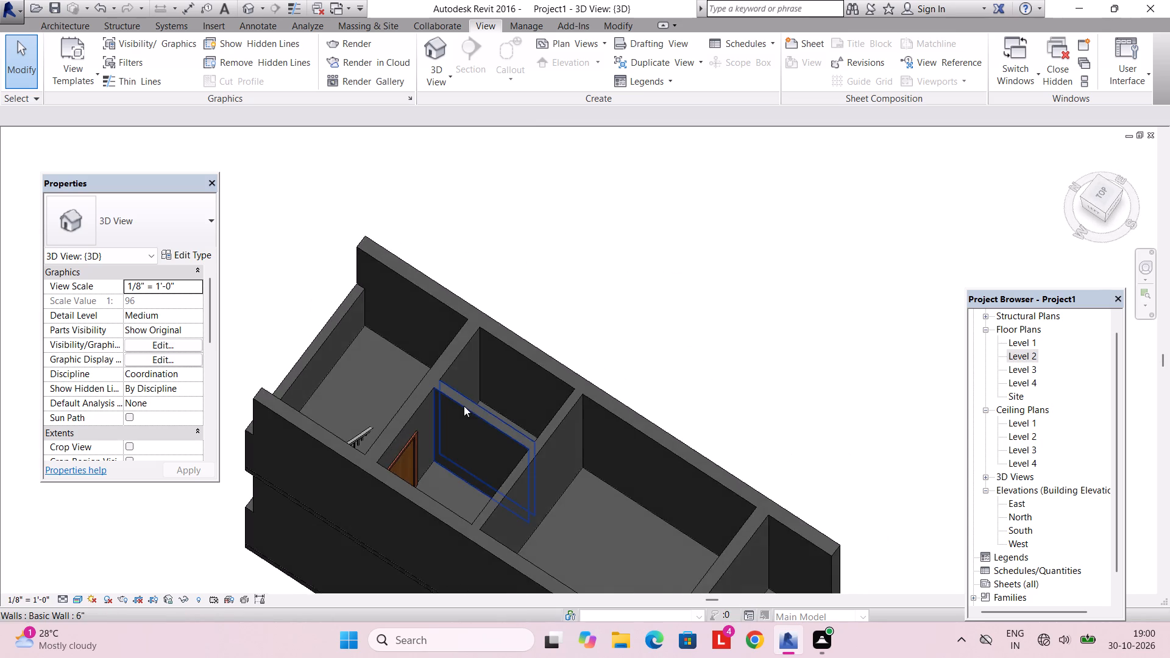
{"action": "scroll", "coordinate": [464, 406], "scroll_direction": "down", "scroll_amount": 4}
{"action": "middle_click_drag", "start_coordinate": [522, 416], "coordinate": [472, 403], "text": "shift"}
In the Level 2 floor plan, place a 2.5' Single-Flush door in the 6" partition, opening into the small east room.
{"action": "double_click", "coordinate": [1026, 360]}
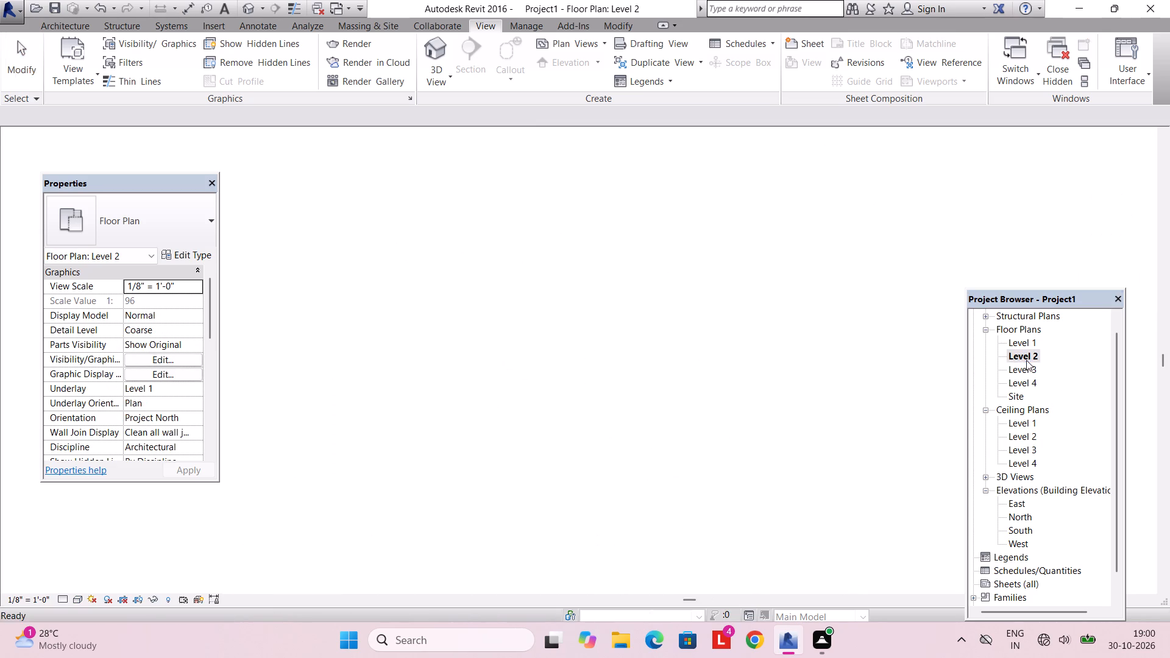
{"action": "scroll", "coordinate": [639, 348], "scroll_direction": "down", "scroll_amount": 3}
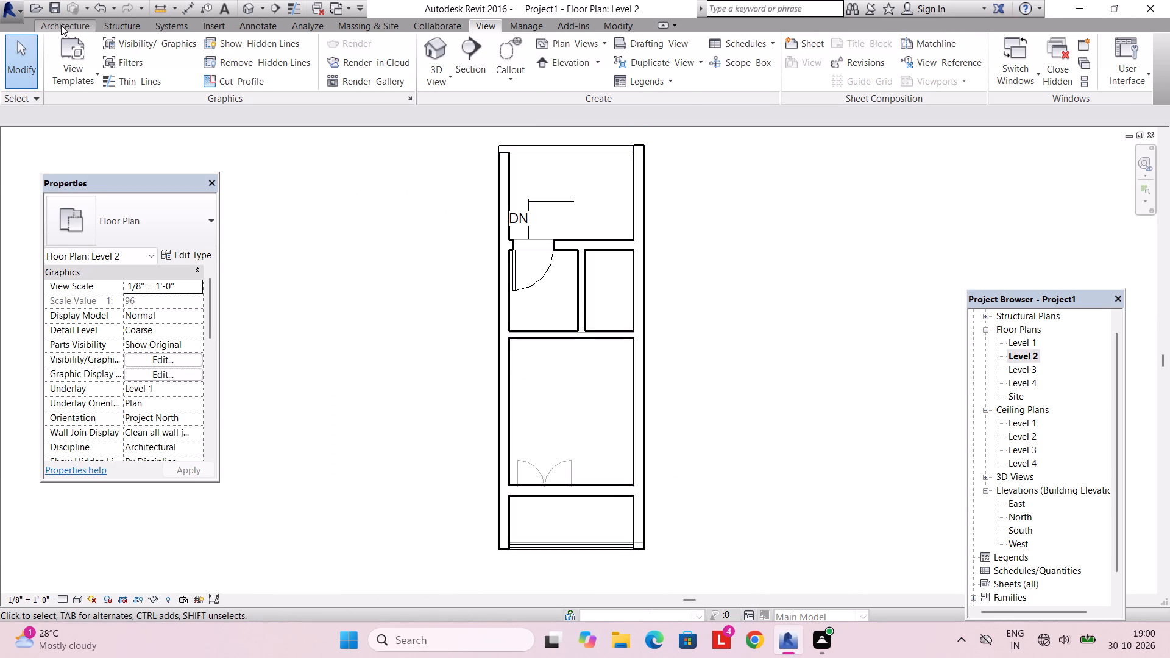
{"action": "left_click", "coordinate": [61, 25]}
{"action": "left_click", "coordinate": [91, 49]}
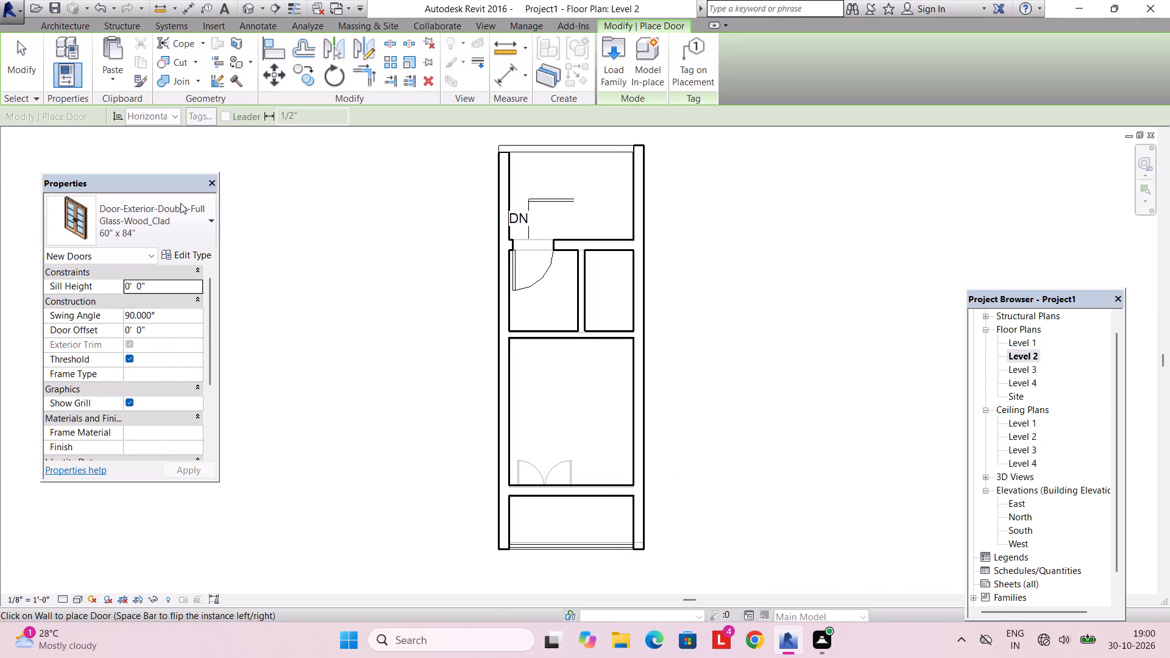
{"action": "left_click", "coordinate": [183, 211]}
{"action": "left_click", "coordinate": [143, 357]}
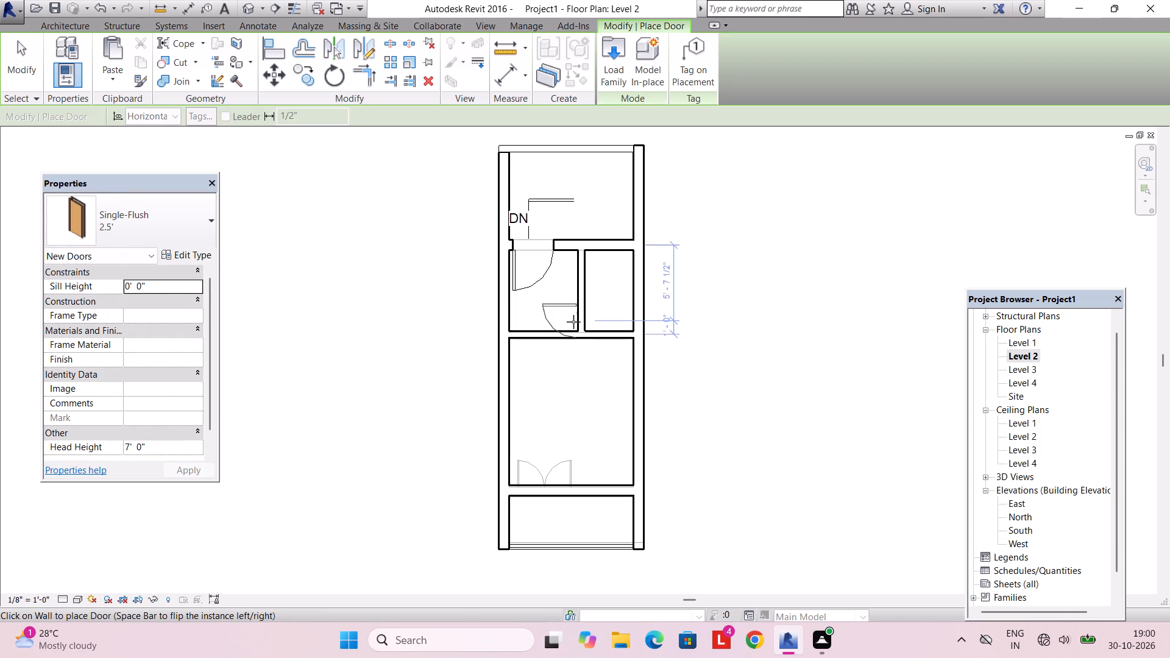
{"action": "scroll", "coordinate": [609, 328], "scroll_direction": "up", "scroll_amount": 5}
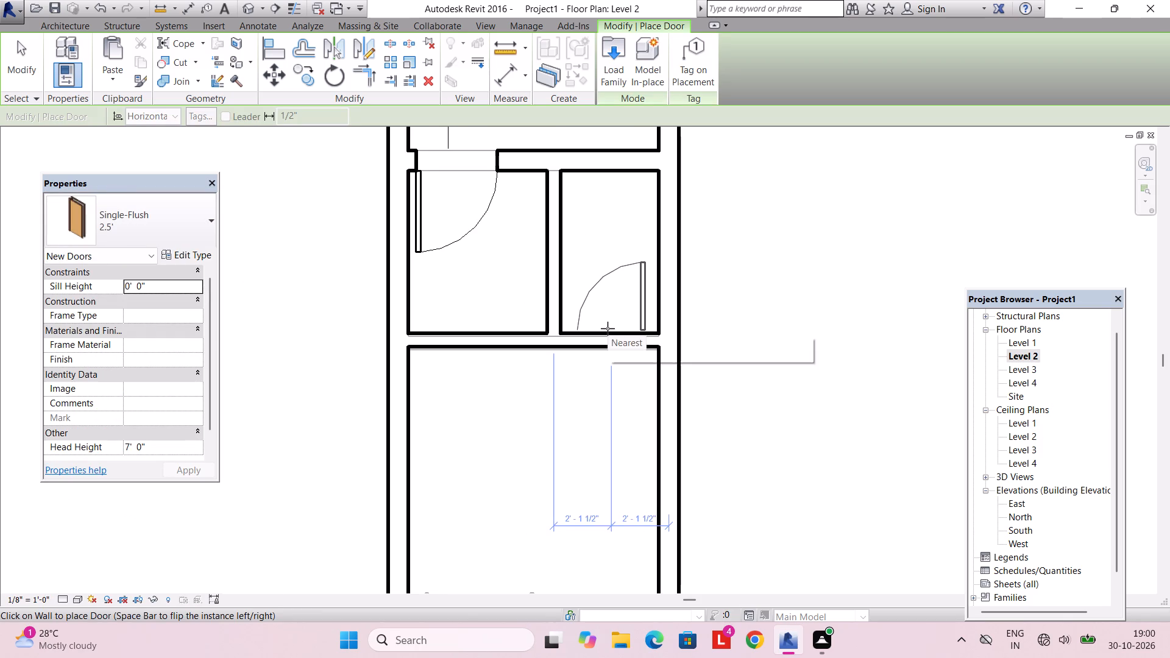
{"action": "key", "text": "space"}
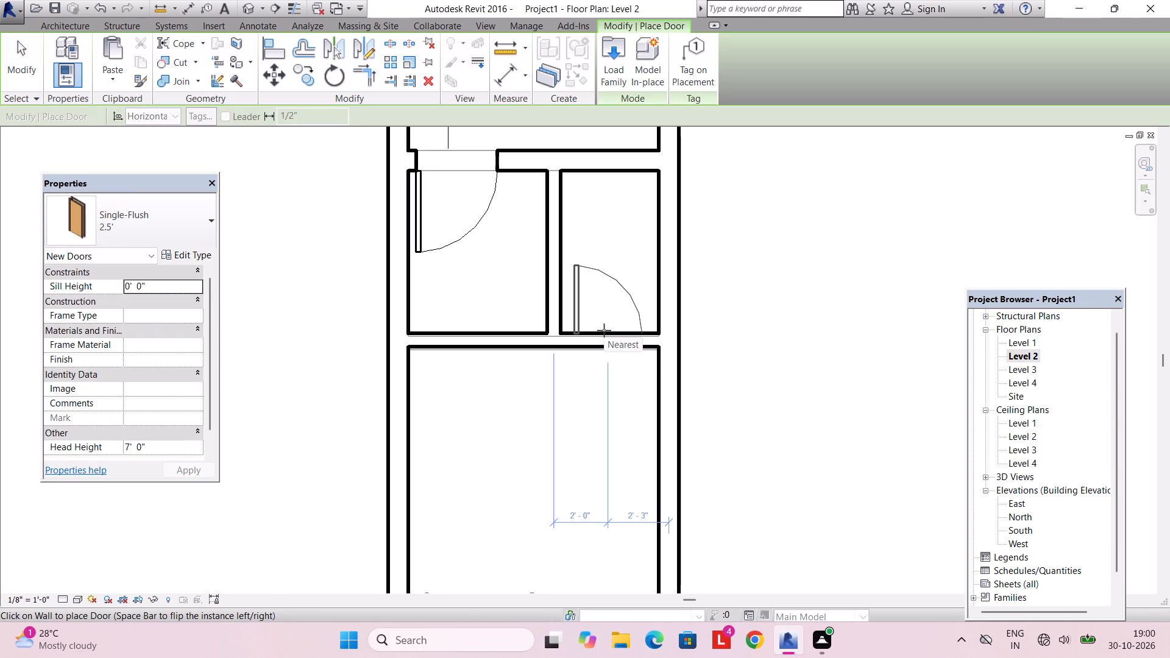
{"action": "left_click", "coordinate": [604, 330]}
{"action": "scroll", "coordinate": [604, 330], "scroll_direction": "up", "scroll_amount": 4}
{"action": "key", "text": "grave"}
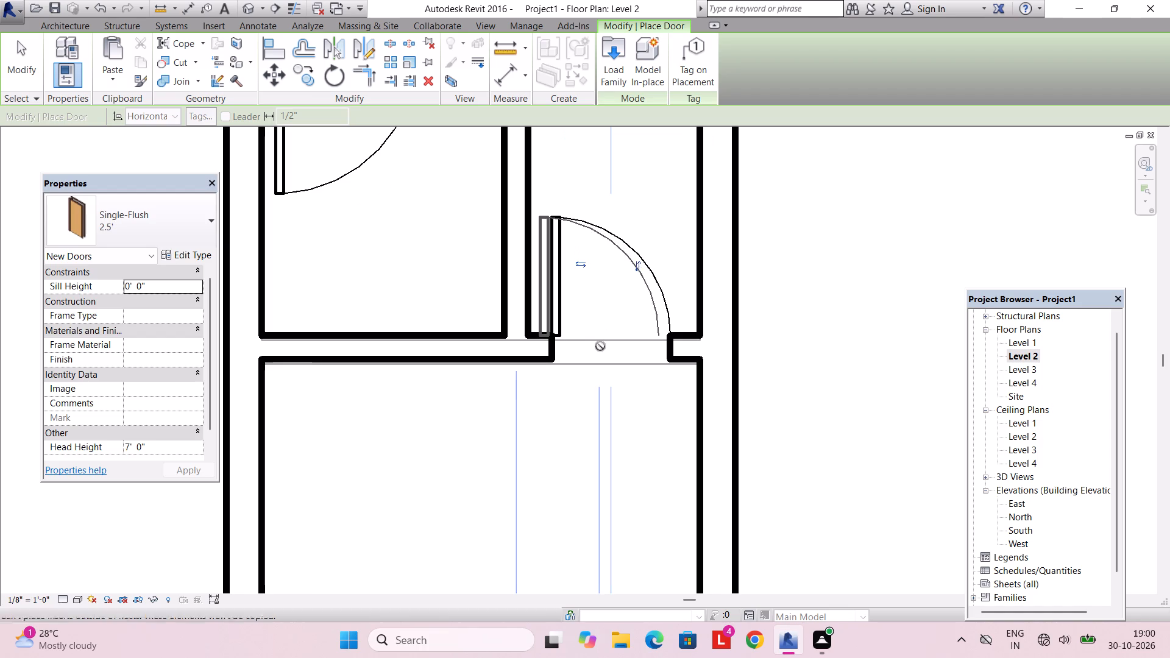
{"action": "key", "text": "Escape"}
{"action": "key", "text": "Escape"}
Nudge the new 2.5' door toward the dividing wall, to 1'-10" from the wall's centreline.
{"action": "left_click", "coordinate": [569, 333]}
{"action": "key", "text": "Left"}
{"action": "key", "text": "Left"}
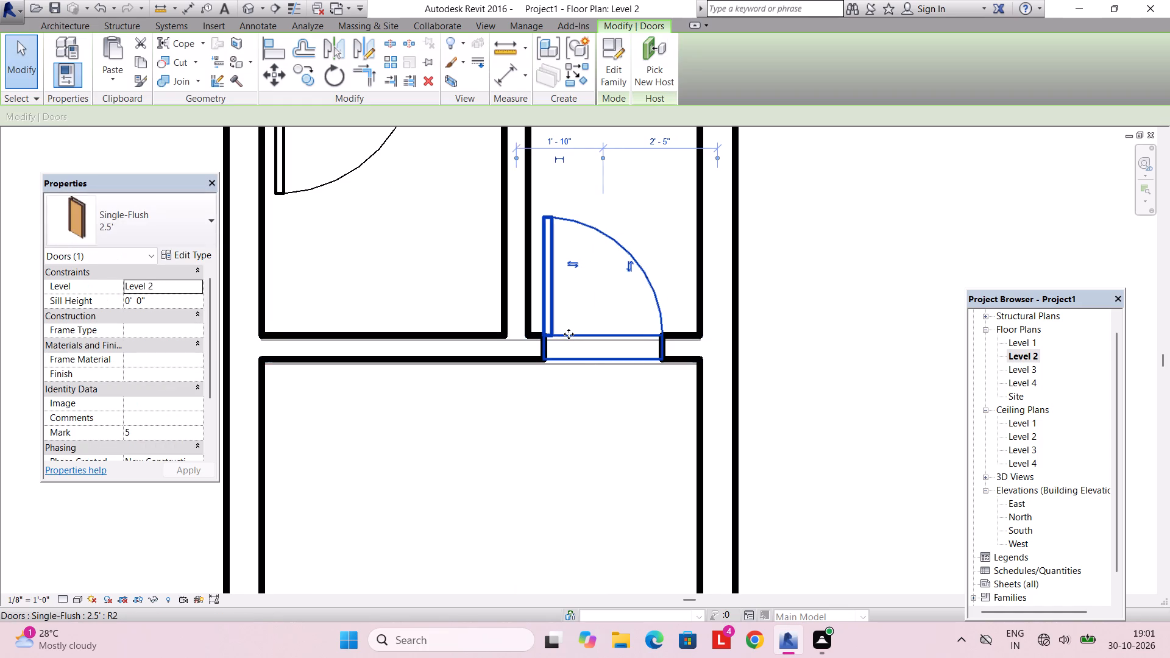
{"action": "scroll", "coordinate": [569, 338], "scroll_direction": "down", "scroll_amount": 8}
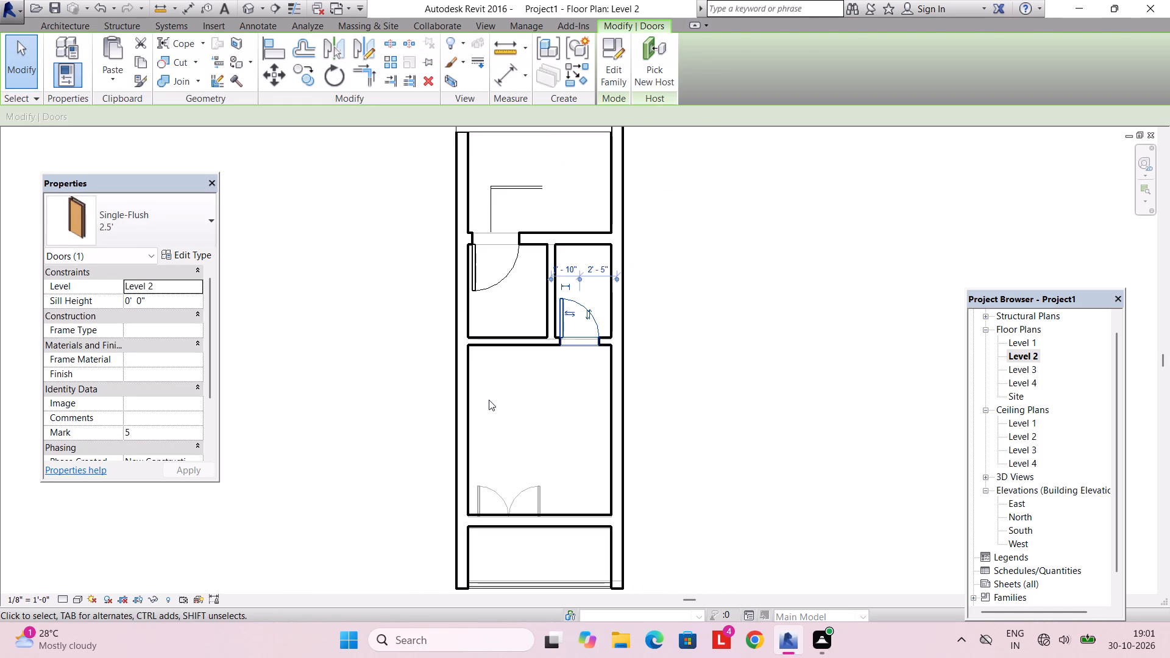
{"action": "key", "text": "Escape"}
Measure the inside width of the room behind the stair room door, along the 6" partition to the dividing wall.
{"action": "left_click", "coordinate": [481, 293]}
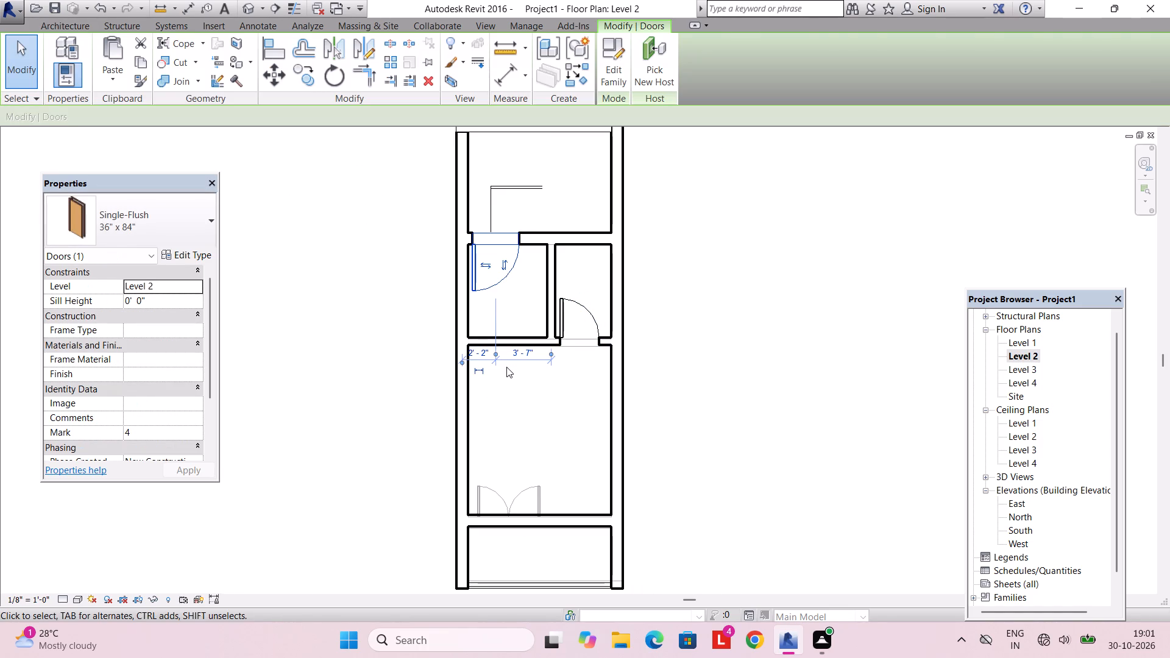
{"action": "key", "text": "Escape"}
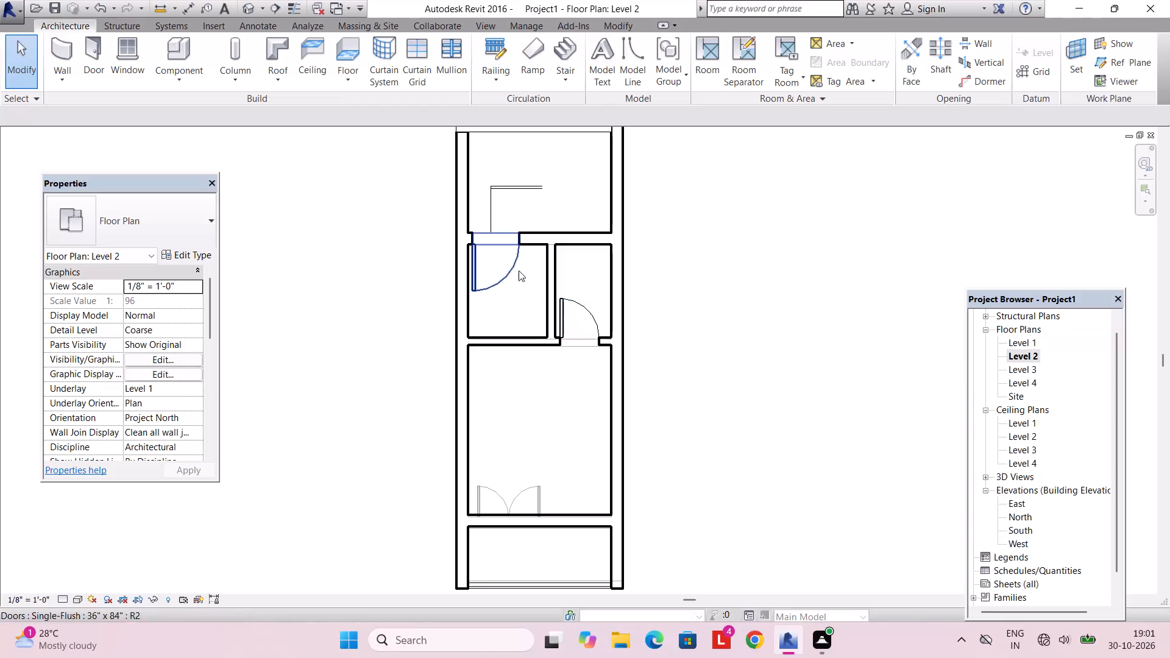
{"action": "left_click", "coordinate": [615, 31]}
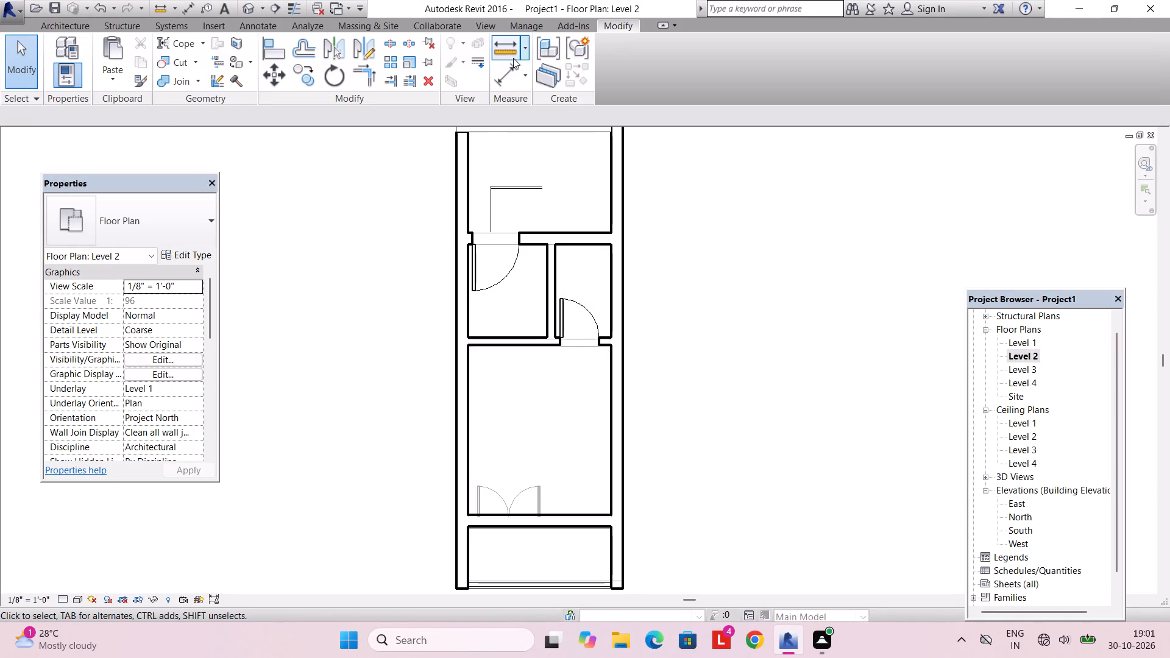
{"action": "left_click", "coordinate": [509, 51]}
{"action": "scroll", "coordinate": [503, 267], "scroll_direction": "up", "scroll_amount": 4}
{"action": "left_click", "coordinate": [463, 235]}
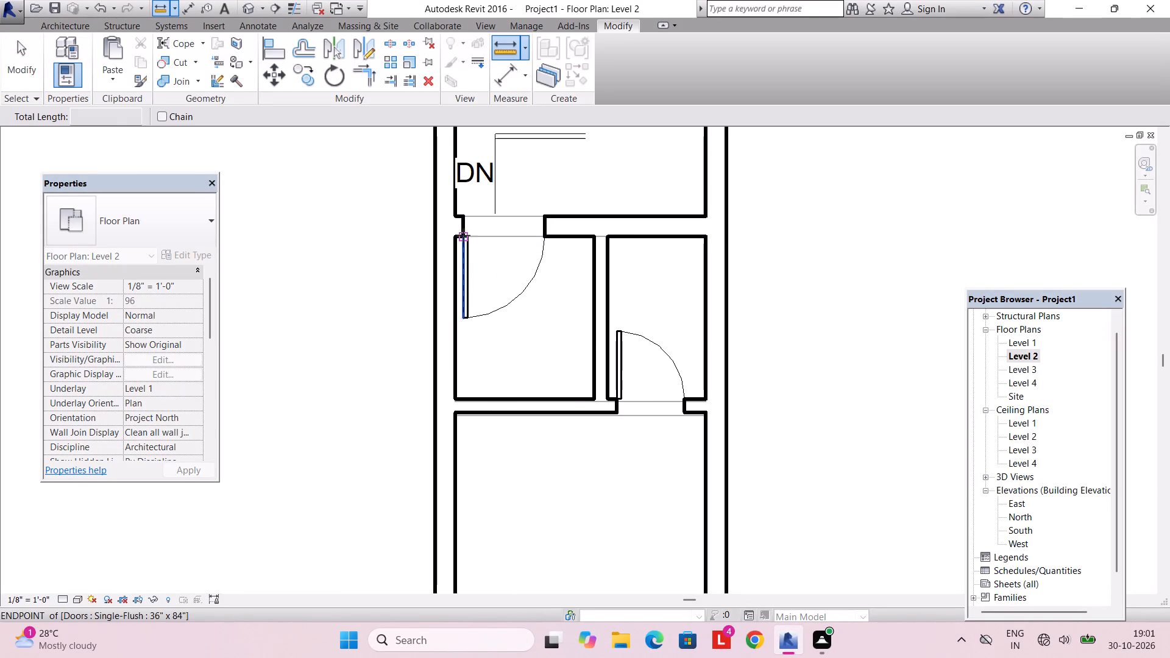
{"action": "key", "text": "Escape"}
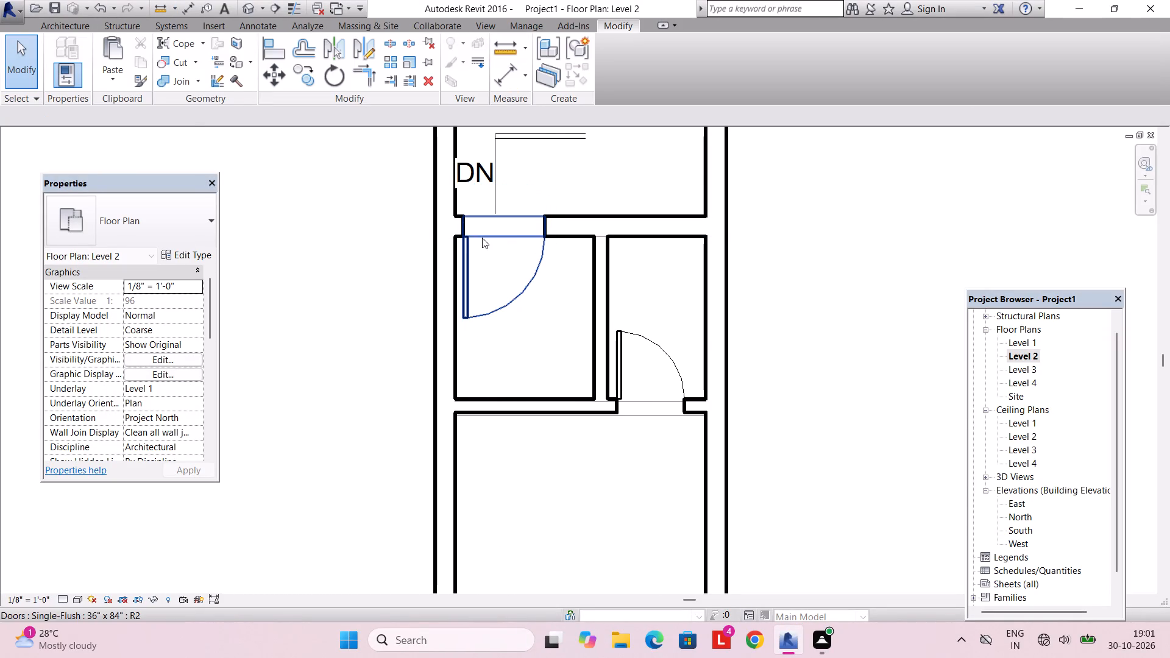
{"action": "left_click", "coordinate": [509, 49]}
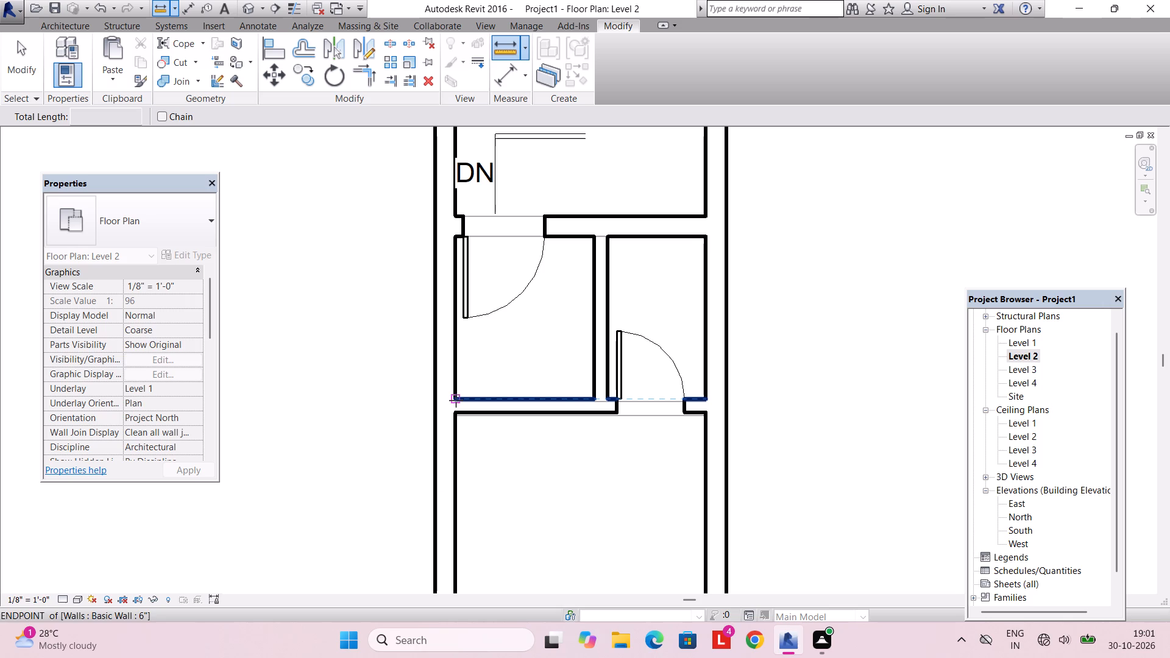
{"action": "left_click", "coordinate": [456, 400]}
{"action": "key", "text": "Escape"}
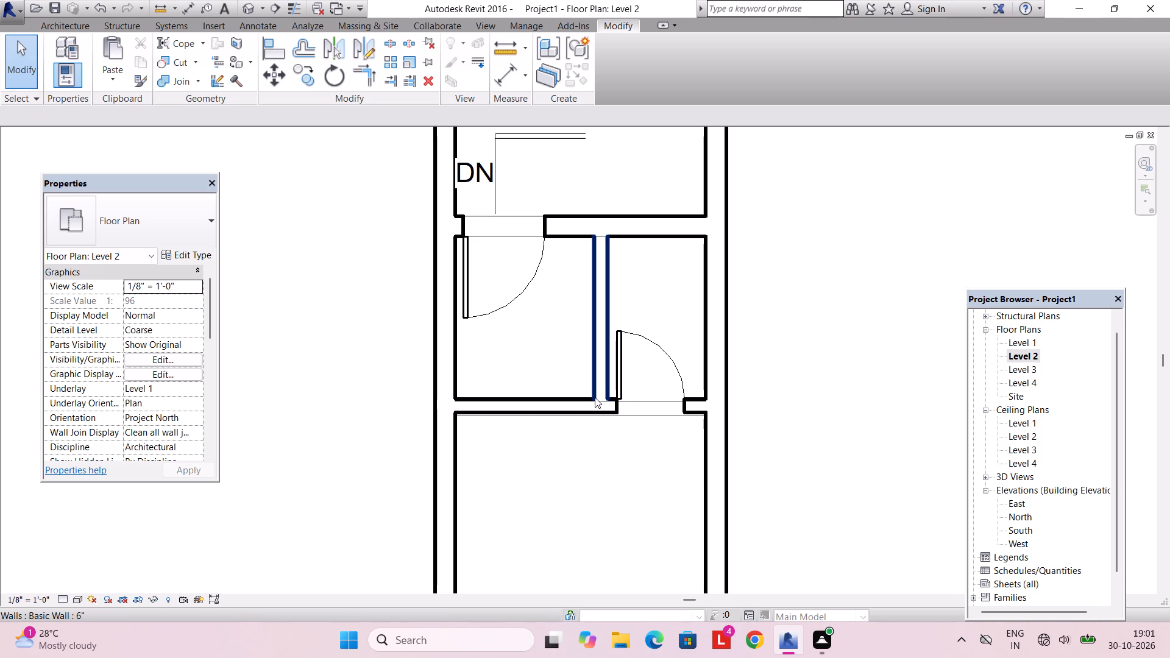
Delete the Level 2 9" wall between the large room and the balcony.
{"action": "scroll", "coordinate": [595, 397], "scroll_direction": "down", "scroll_amount": 2}
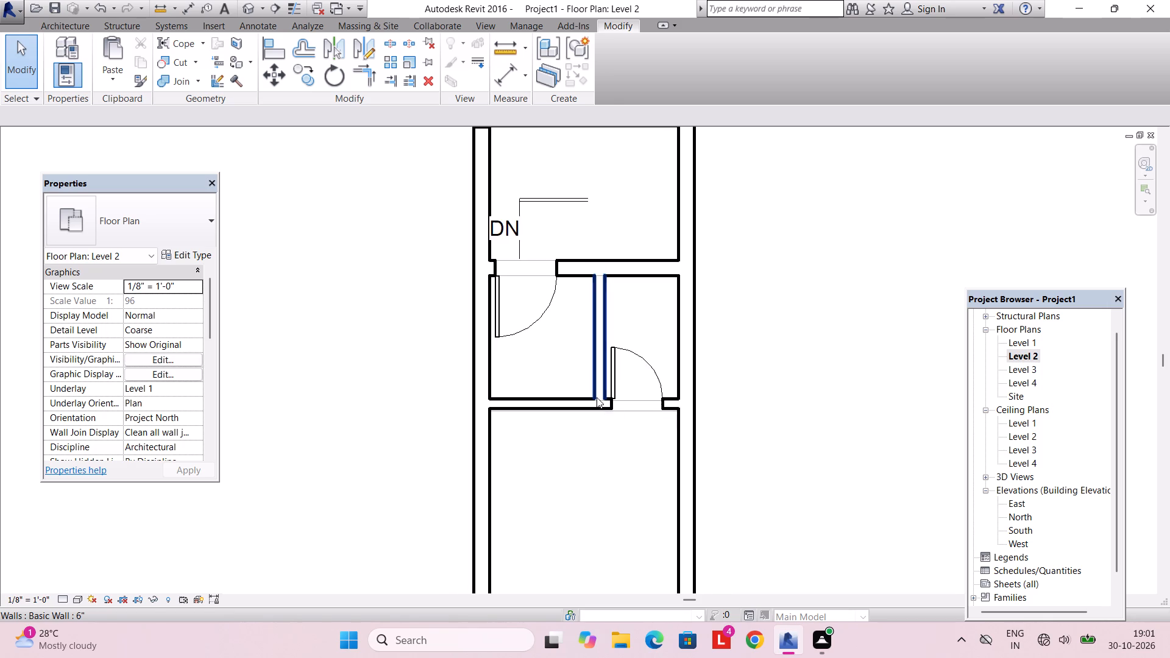
{"action": "middle_click_drag", "start_coordinate": [604, 434], "coordinate": [551, 292]}
{"action": "scroll", "coordinate": [604, 434], "scroll_direction": "down", "scroll_amount": 1}
{"action": "scroll", "coordinate": [551, 292], "scroll_direction": "up", "scroll_amount": 1}
{"action": "scroll", "coordinate": [555, 304], "scroll_direction": "down", "scroll_amount": 3}
{"action": "middle_click_drag", "start_coordinate": [550, 382], "coordinate": [557, 367]}
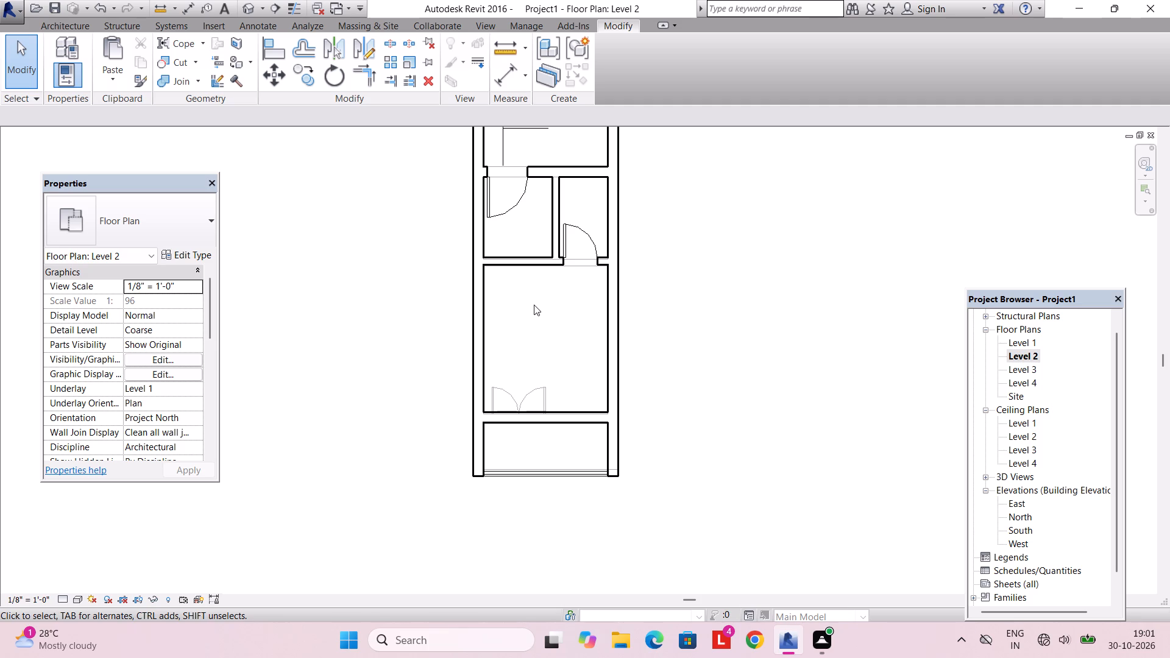
{"action": "left_click", "coordinate": [548, 407]}
{"action": "key", "text": "Delete"}
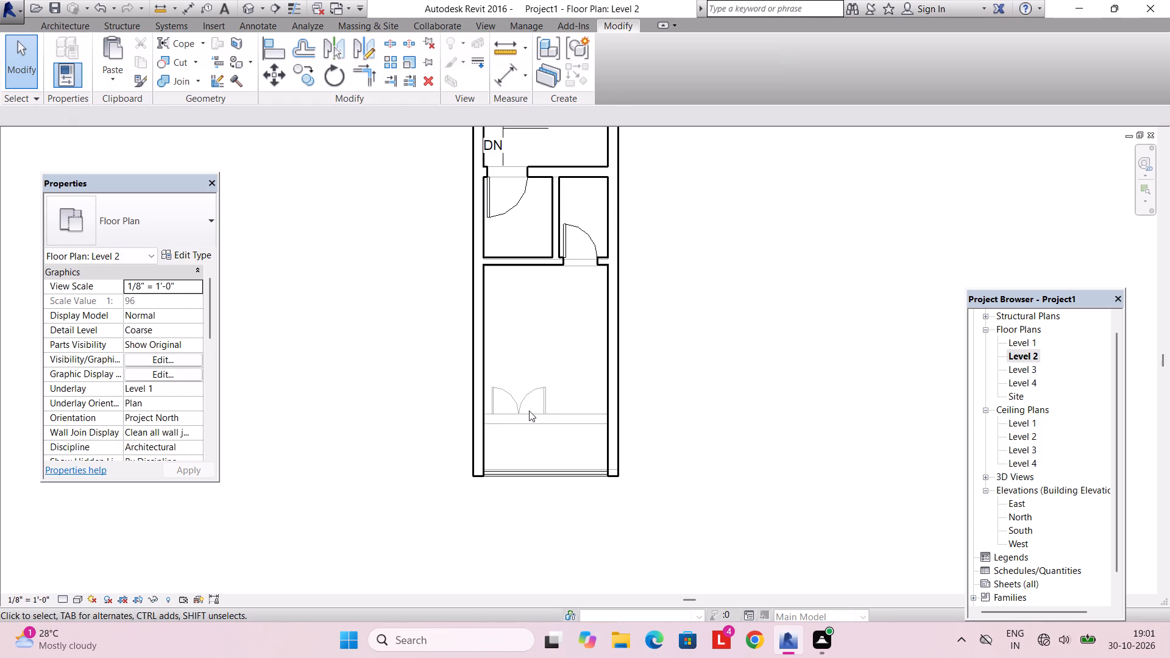
Draw a Storefront curtain wall between the side walls on the deleted wall's centreline, 4'-0" behind the balcony edge.
{"action": "scroll", "coordinate": [526, 411], "scroll_direction": "up", "scroll_amount": 2}
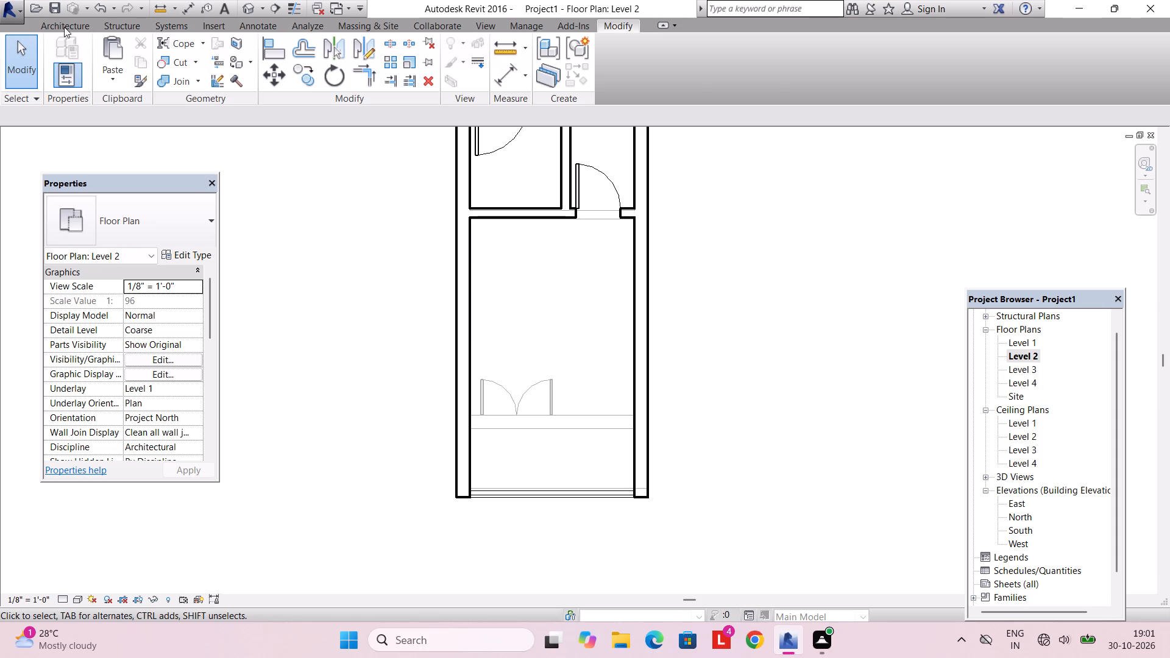
{"action": "left_click", "coordinate": [64, 27]}
{"action": "left_click", "coordinate": [62, 68]}
{"action": "scroll", "coordinate": [71, 218], "scroll_direction": "down", "scroll_amount": 4}
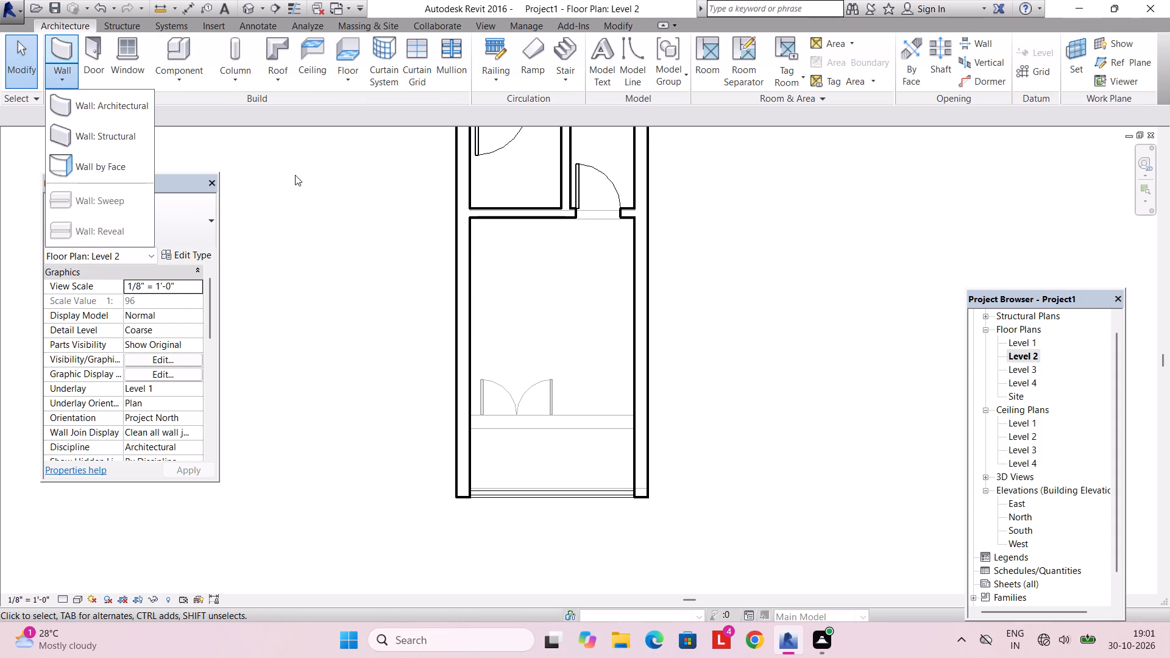
{"action": "left_click", "coordinate": [295, 175]}
{"action": "left_click", "coordinate": [60, 51]}
{"action": "left_click", "coordinate": [108, 180]}
{"action": "left_click", "coordinate": [112, 202]}
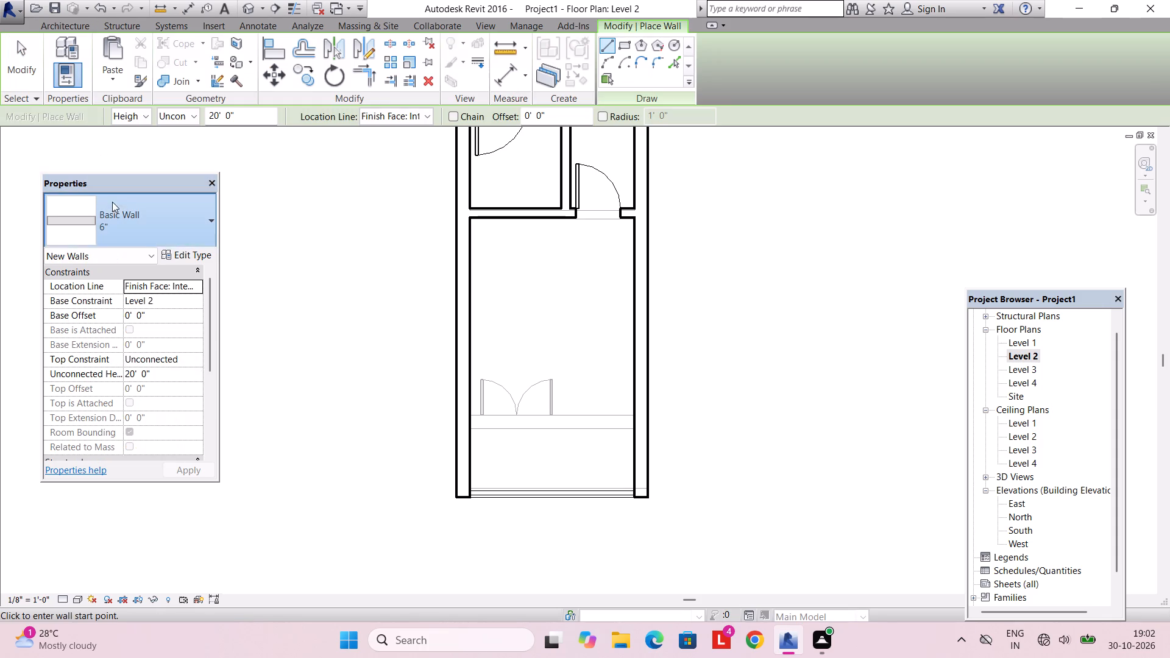
{"action": "scroll", "coordinate": [136, 316], "scroll_direction": "down", "scroll_amount": 20}
{"action": "scroll", "coordinate": [136, 316], "scroll_direction": "down", "scroll_amount": 3}
{"action": "left_click", "coordinate": [141, 534]}
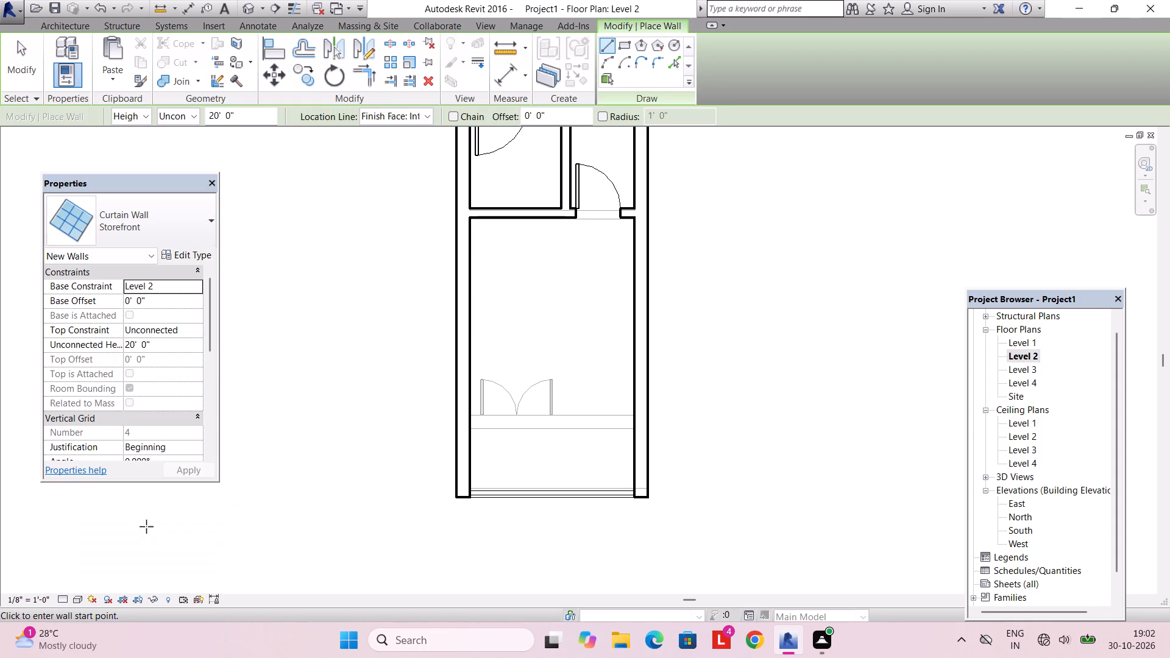
{"action": "scroll", "coordinate": [384, 433], "scroll_direction": "up", "scroll_amount": 3}
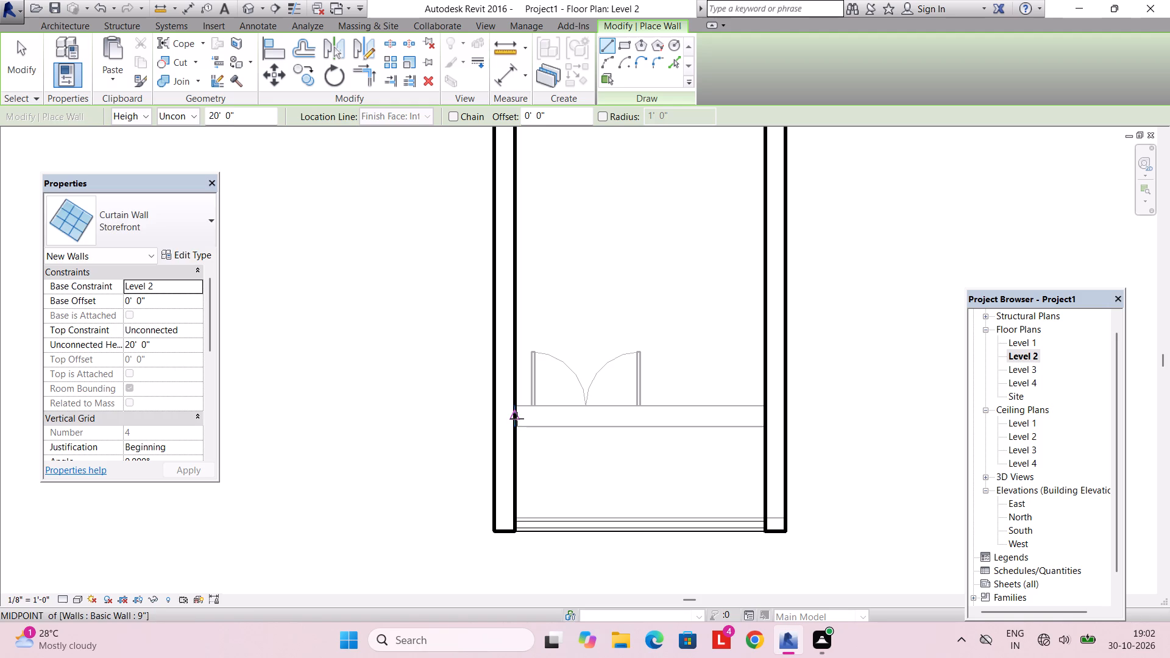
{"action": "left_click", "coordinate": [517, 419]}
{"action": "key", "text": "space"}
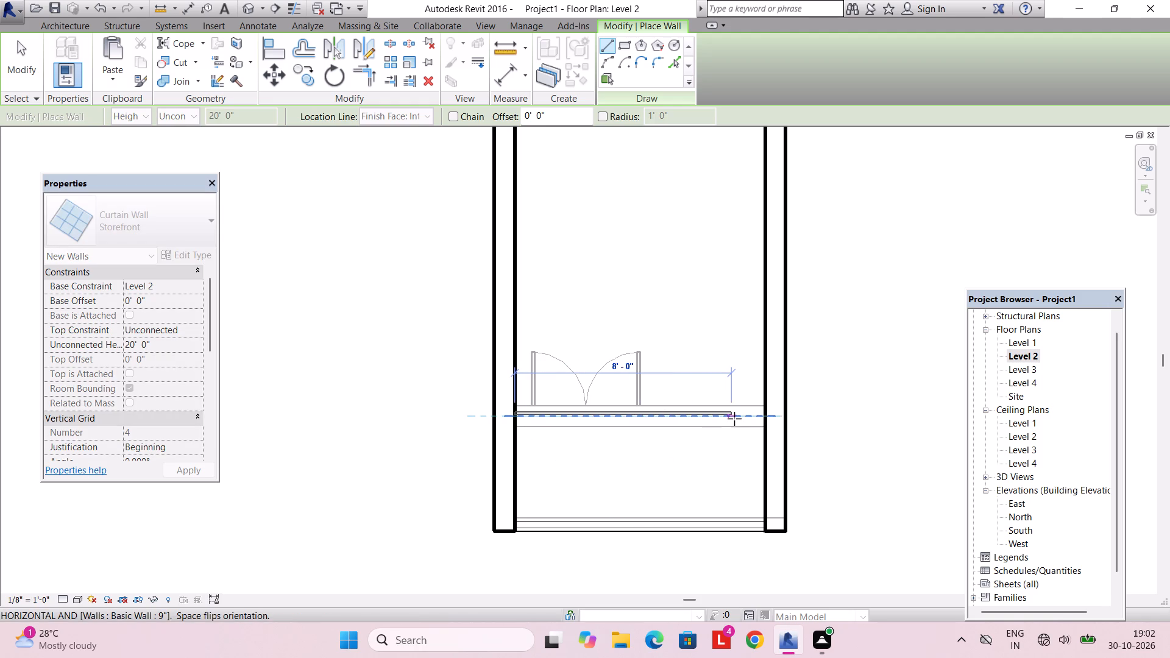
{"action": "left_click", "coordinate": [760, 416]}
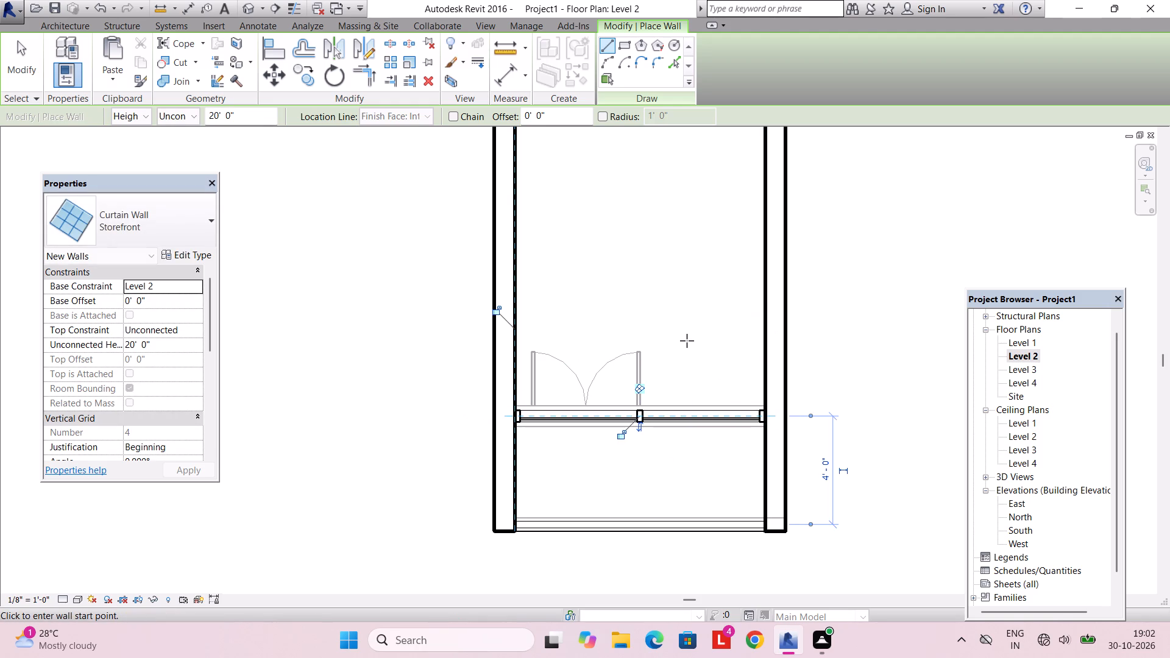
Set the unconnected height for new Storefront curtain walls to 10'.
{"action": "left_click", "coordinate": [182, 351]}
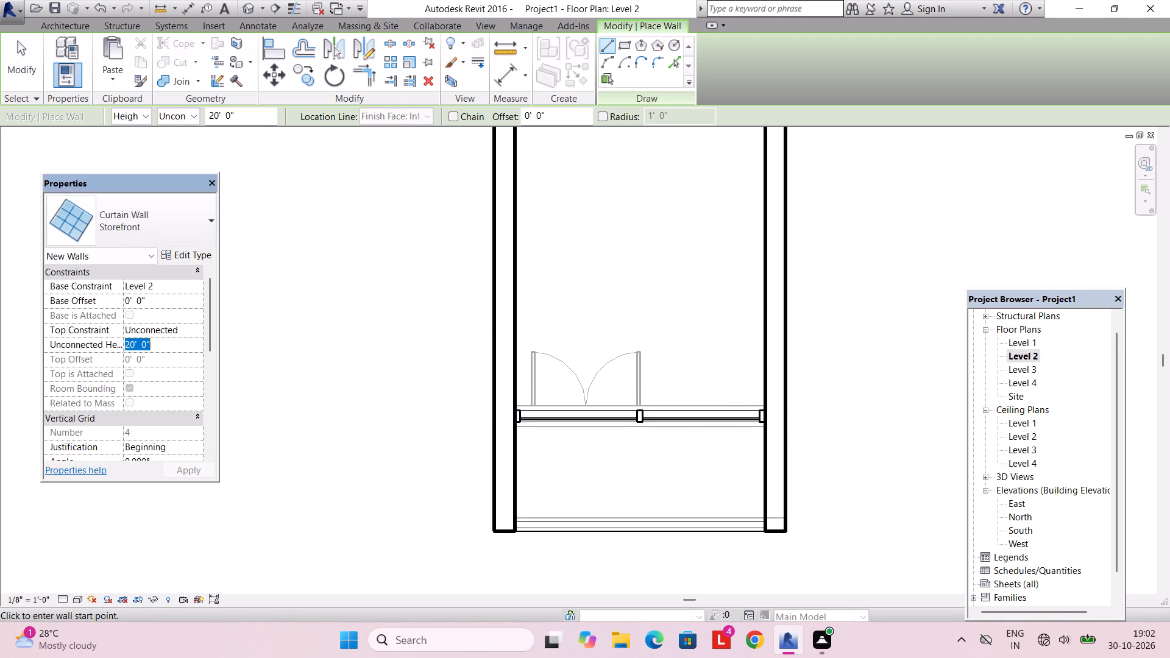
{"action": "type", "text": "10'"}
{"action": "key", "text": "Return"}
{"action": "key", "text": "Return"}
{"action": "key", "text": "Escape"}
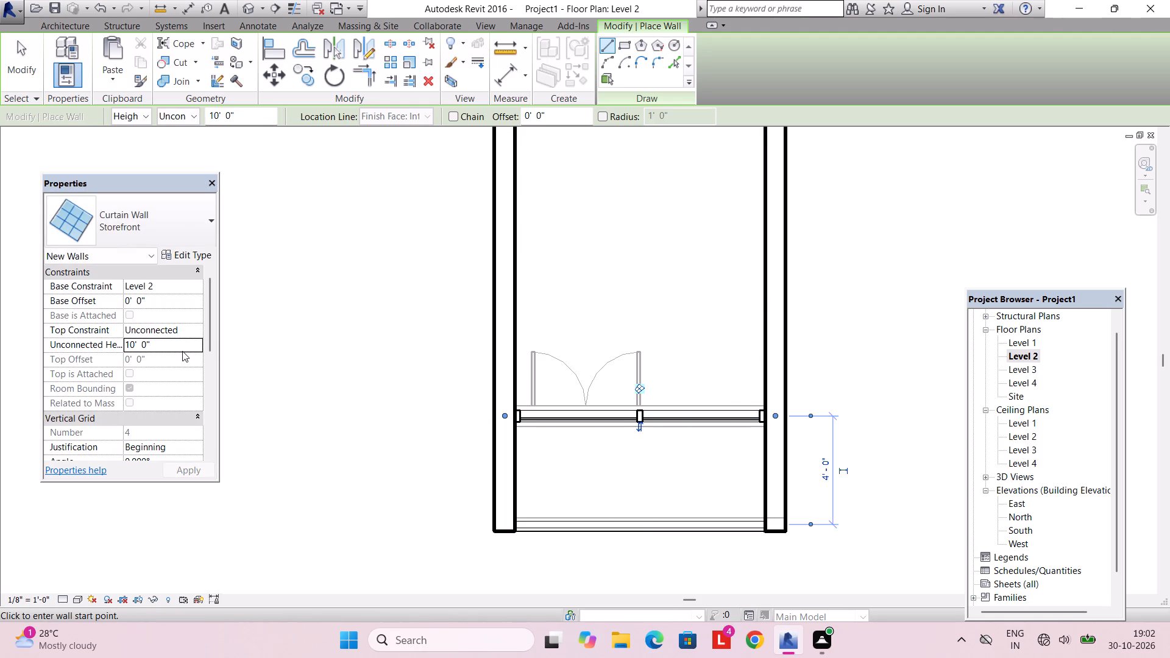
{"action": "key", "text": "Escape"}
{"action": "key", "text": "Escape"}
In the 3D view, set the unconnected height of the placed Storefront curtain wall behind the balcony to 10'.
{"action": "left_click", "coordinate": [494, 27]}
{"action": "left_click", "coordinate": [444, 43]}
{"action": "scroll", "coordinate": [543, 194], "scroll_direction": "down", "scroll_amount": 4}
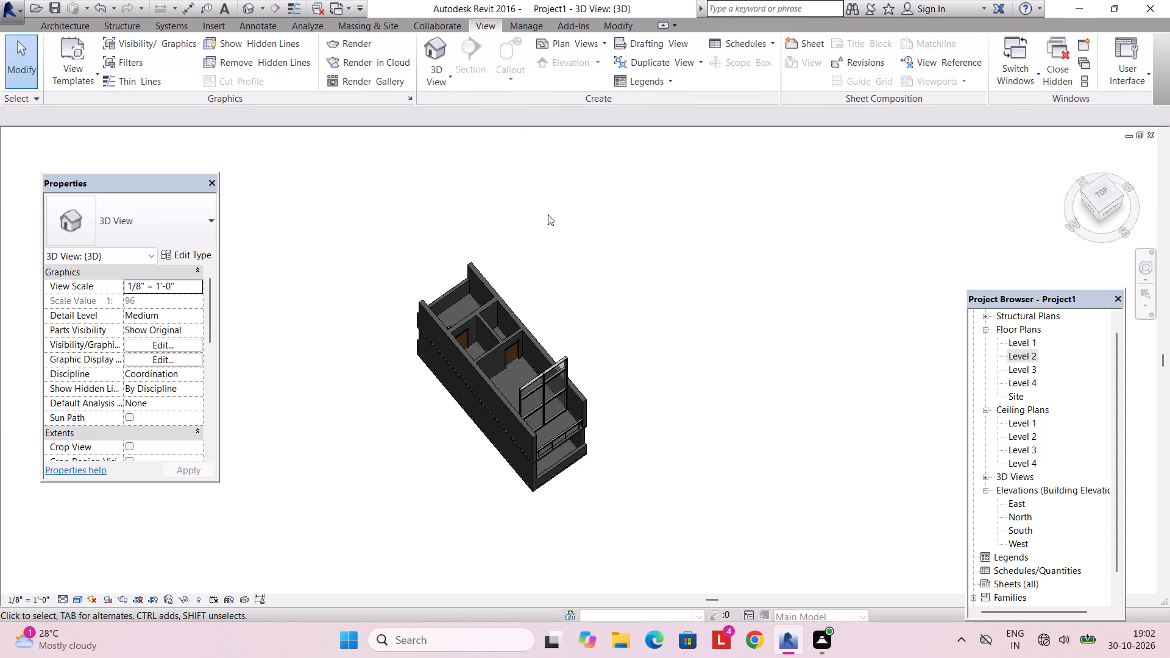
{"action": "middle_click_drag", "start_coordinate": [572, 297], "coordinate": [463, 163], "text": "shift"}
{"action": "middle_click_drag", "start_coordinate": [467, 292], "coordinate": [469, 190], "text": "shift"}
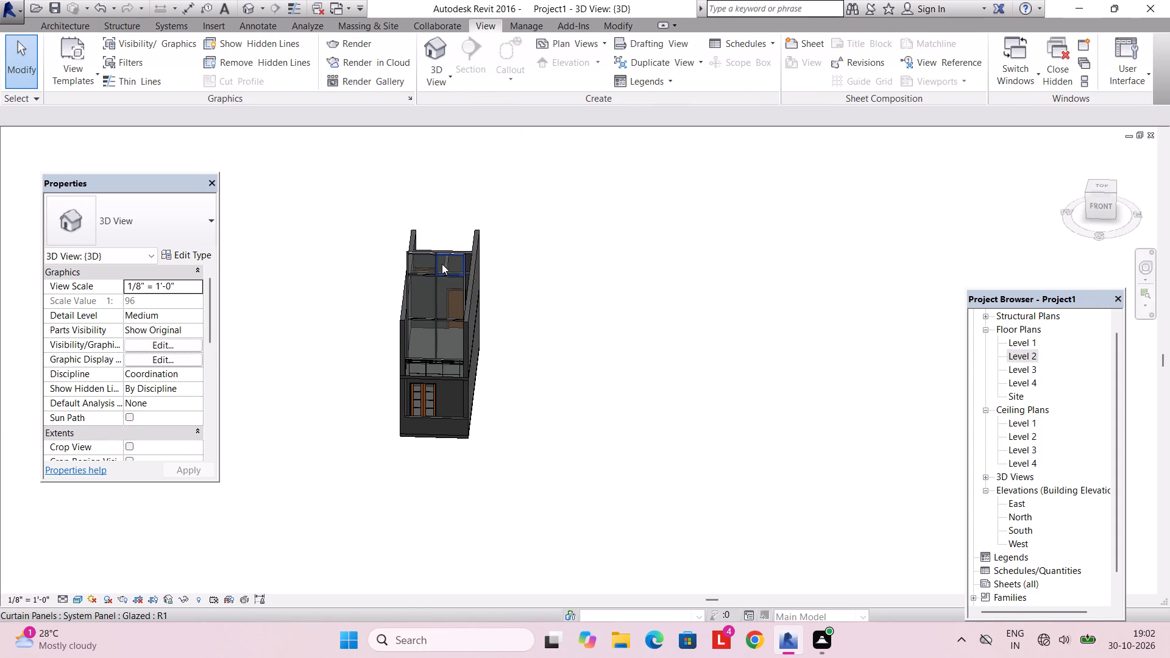
{"action": "left_click", "coordinate": [442, 261]}
{"action": "left_click", "coordinate": [172, 344]}
{"action": "type", "text": "10'"}
{"action": "key", "text": "Return"}
{"action": "key", "text": "Return"}
{"action": "key", "text": "Escape"}
{"action": "key", "text": "Escape"}
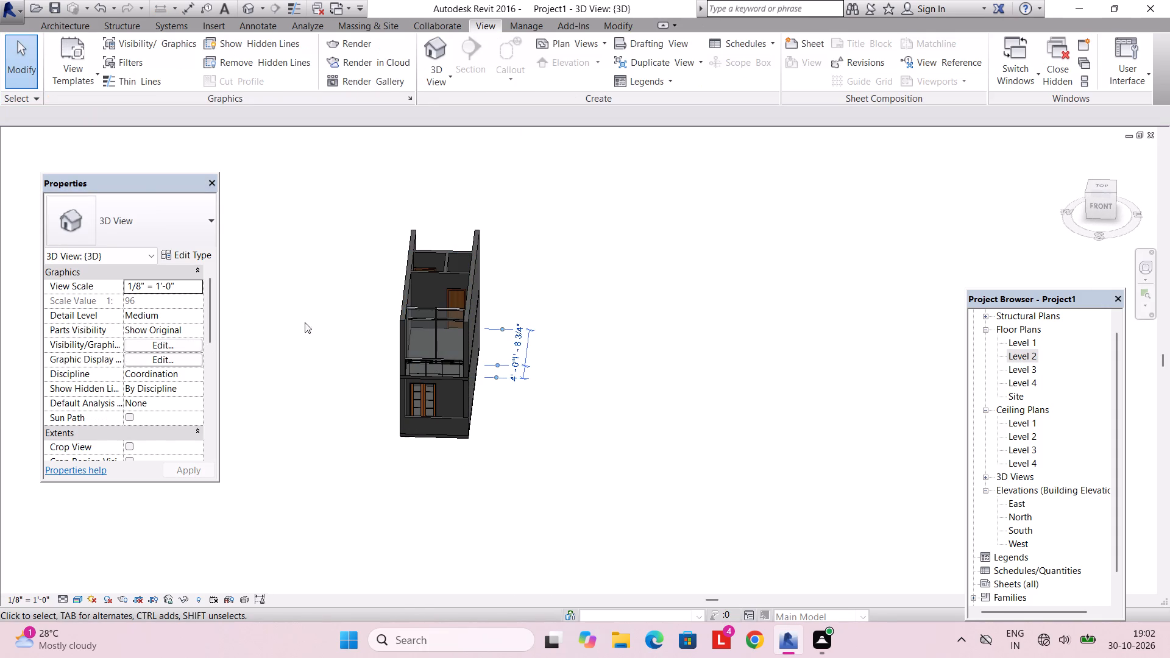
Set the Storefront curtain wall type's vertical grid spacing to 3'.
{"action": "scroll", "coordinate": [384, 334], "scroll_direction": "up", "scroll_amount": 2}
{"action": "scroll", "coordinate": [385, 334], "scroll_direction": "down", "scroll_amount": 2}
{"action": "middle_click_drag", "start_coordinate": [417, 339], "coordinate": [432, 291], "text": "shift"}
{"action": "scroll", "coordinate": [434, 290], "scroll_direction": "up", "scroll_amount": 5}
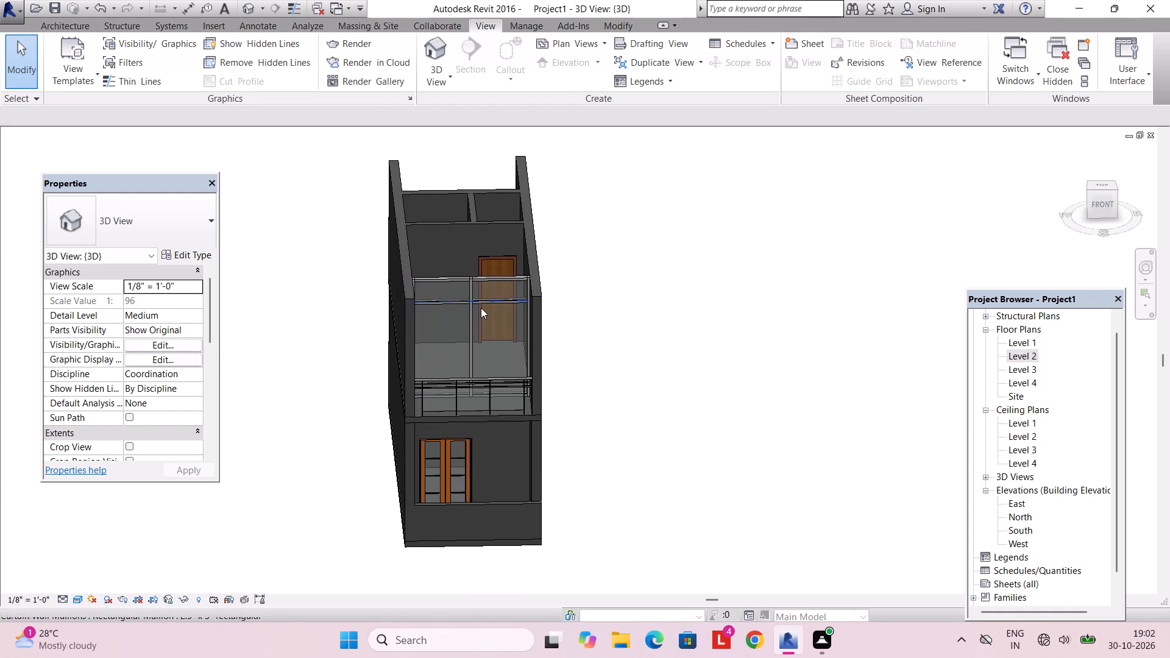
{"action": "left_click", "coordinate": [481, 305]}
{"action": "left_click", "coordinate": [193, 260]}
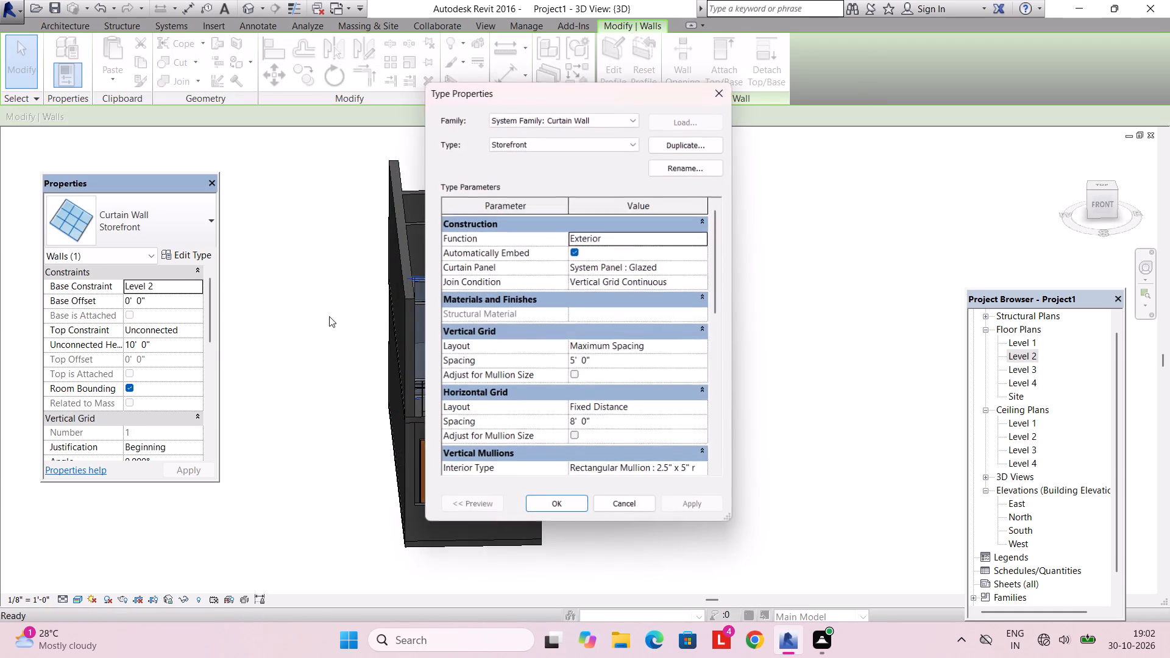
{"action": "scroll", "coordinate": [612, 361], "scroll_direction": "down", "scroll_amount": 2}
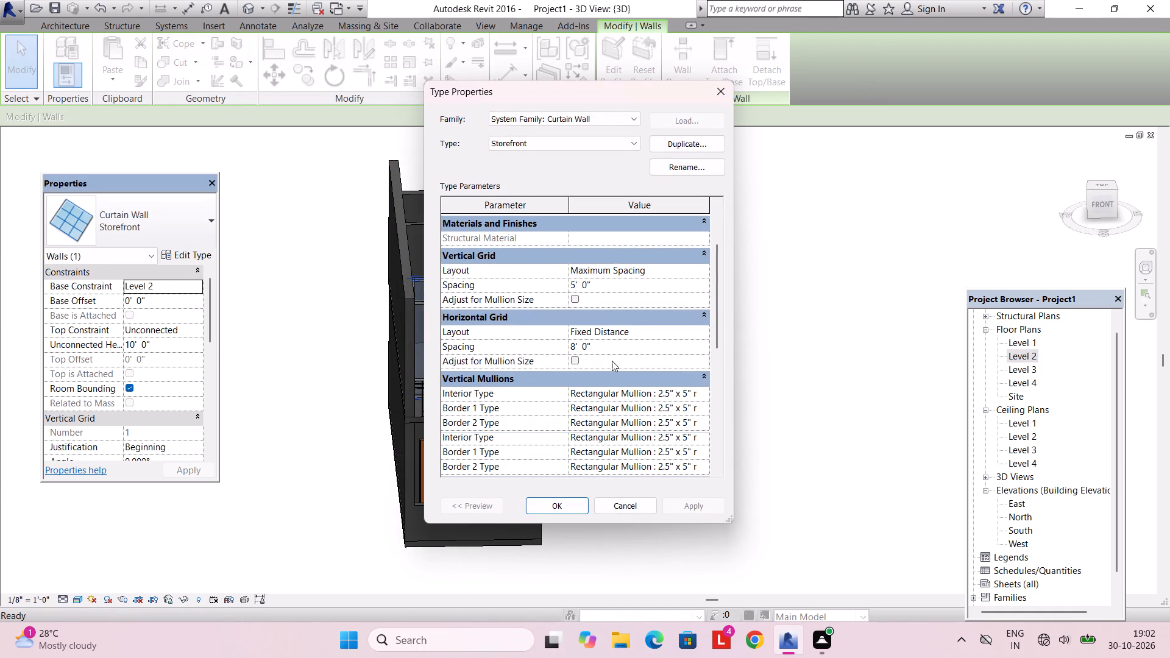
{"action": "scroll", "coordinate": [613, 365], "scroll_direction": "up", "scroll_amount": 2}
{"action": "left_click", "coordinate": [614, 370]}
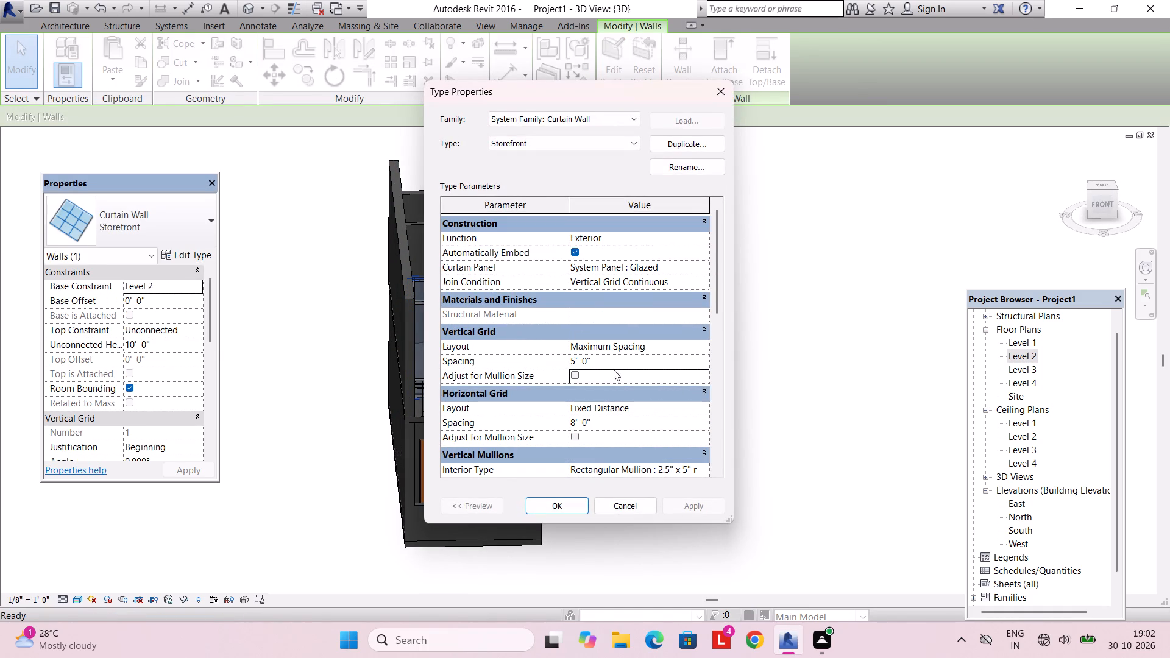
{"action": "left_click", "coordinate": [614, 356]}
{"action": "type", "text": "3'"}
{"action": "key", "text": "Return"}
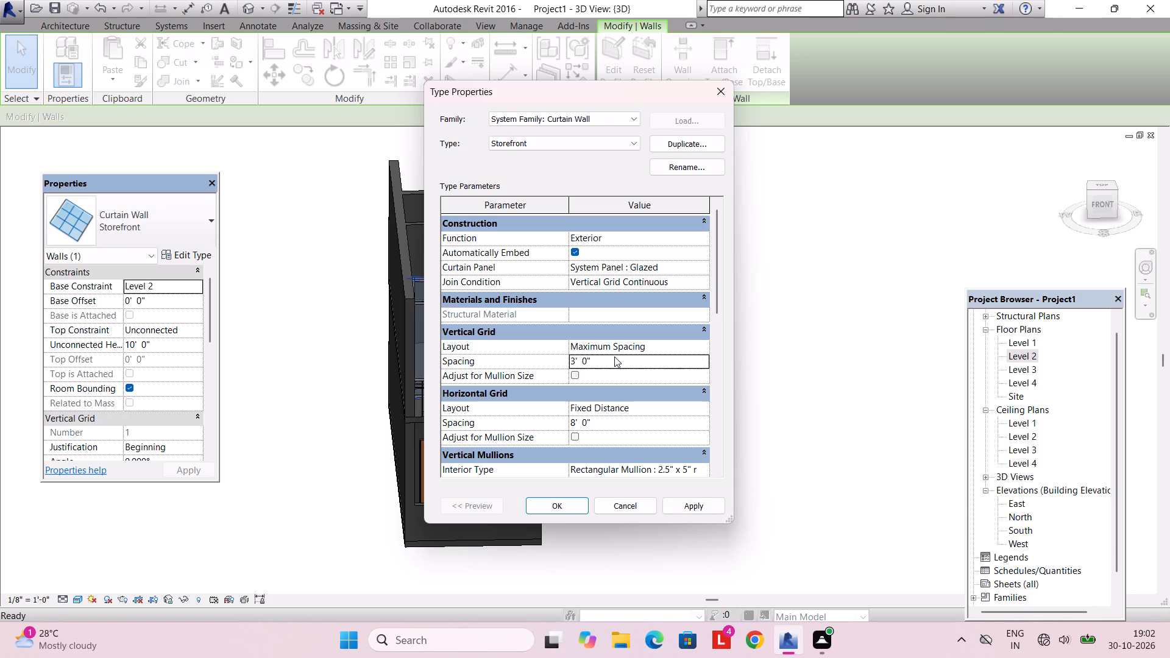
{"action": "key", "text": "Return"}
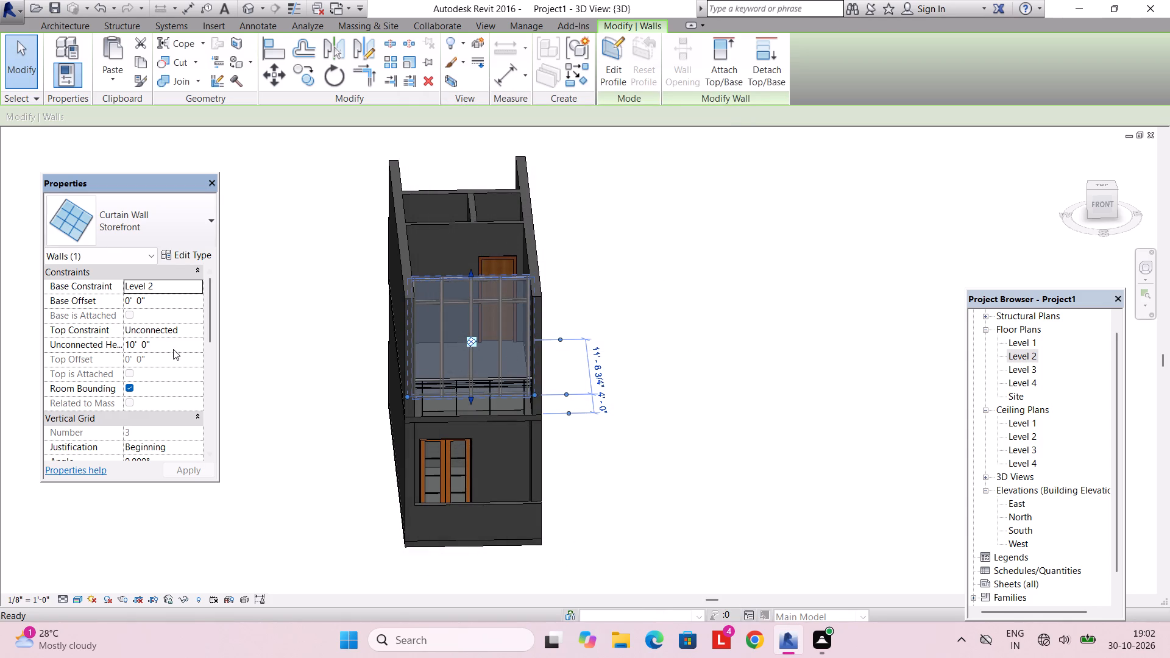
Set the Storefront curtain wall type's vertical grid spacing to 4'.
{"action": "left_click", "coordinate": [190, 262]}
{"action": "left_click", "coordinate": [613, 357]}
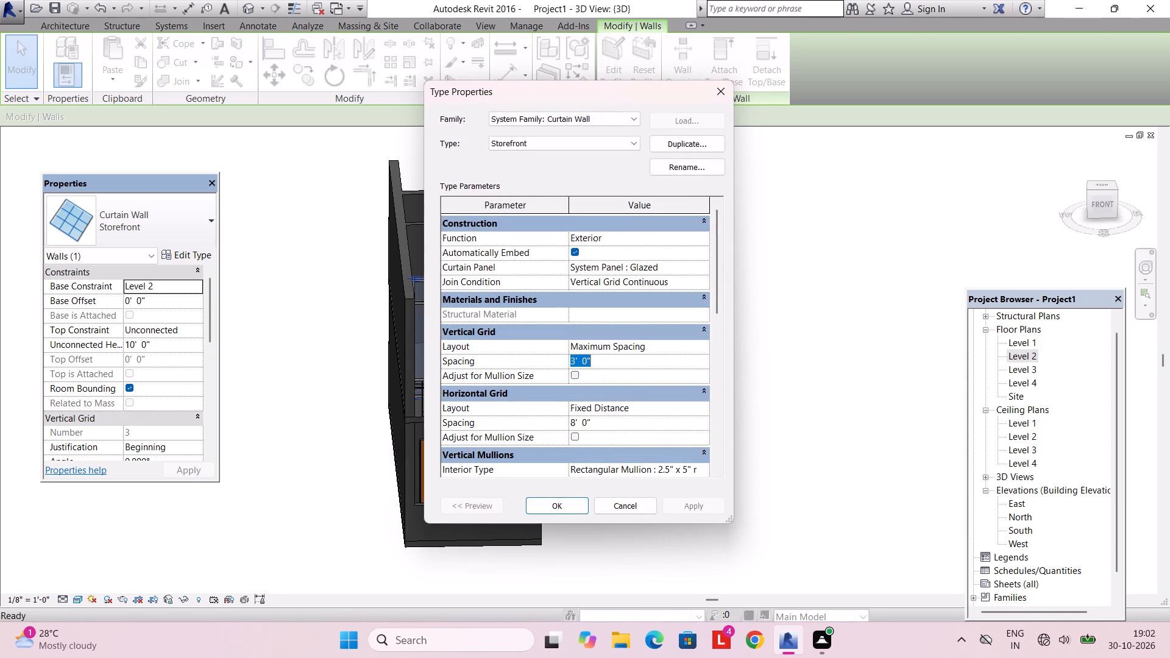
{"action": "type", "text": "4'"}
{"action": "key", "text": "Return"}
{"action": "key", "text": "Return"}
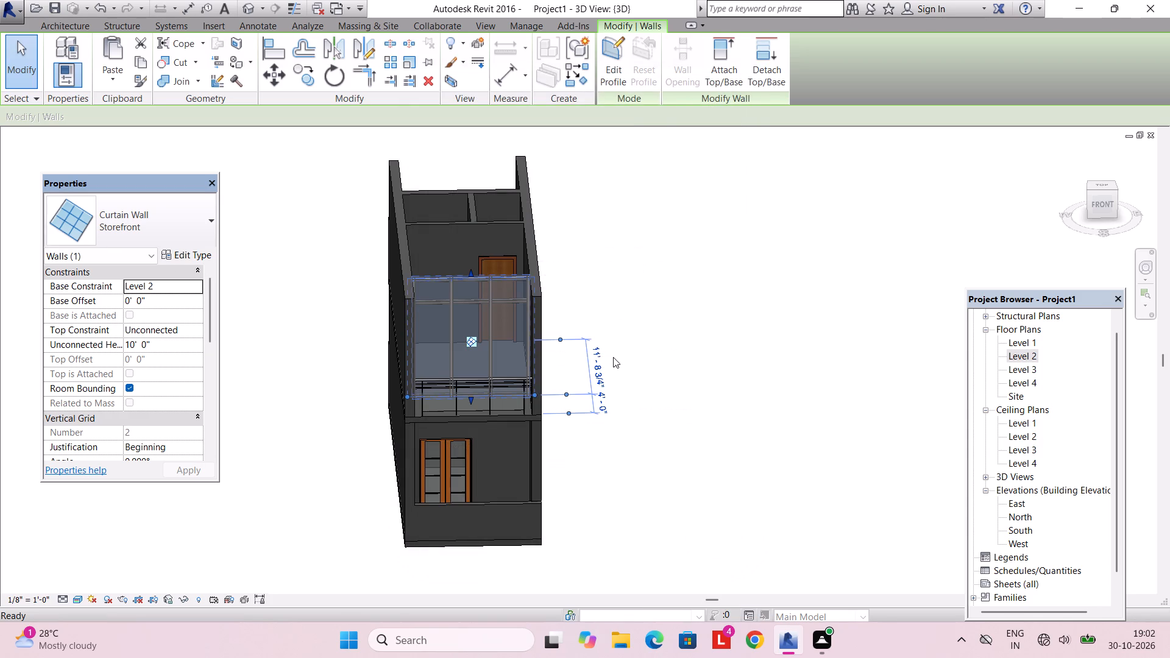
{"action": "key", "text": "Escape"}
Examine the curtain wall's grid division and the balcony front of the building in the 3D view.
{"action": "scroll", "coordinate": [532, 326], "scroll_direction": "up", "scroll_amount": 2}
{"action": "scroll", "coordinate": [521, 320], "scroll_direction": "down", "scroll_amount": 4}
{"action": "middle_click_drag", "start_coordinate": [528, 337], "coordinate": [515, 367], "text": "shift"}
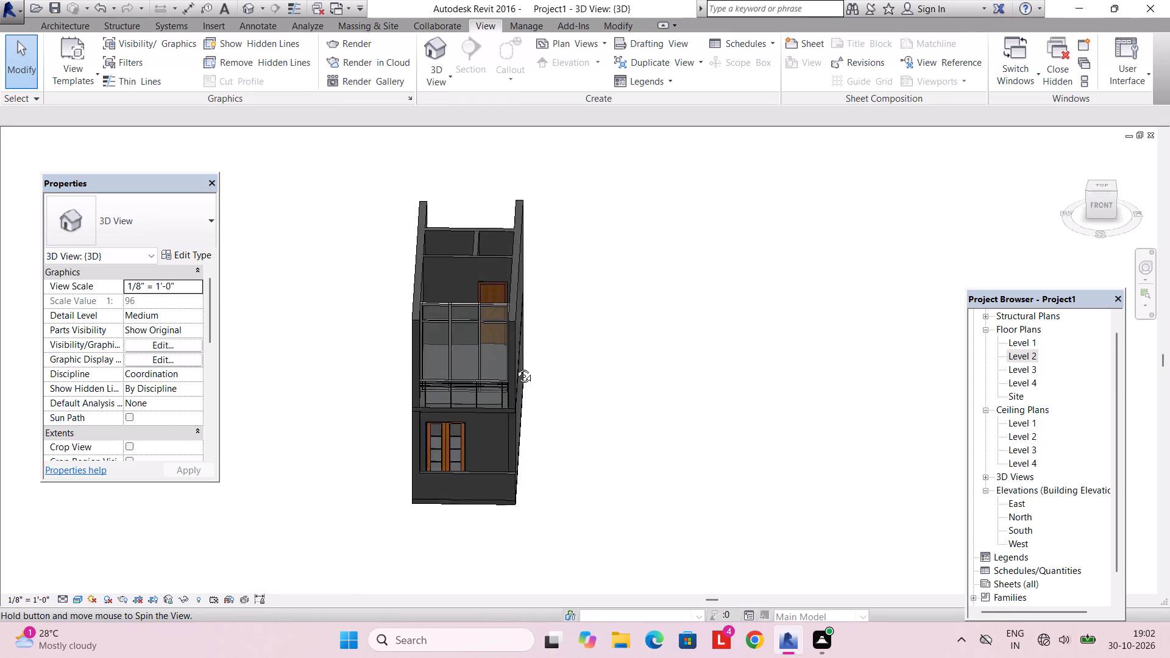
{"action": "middle_click_drag", "start_coordinate": [515, 367], "coordinate": [511, 395], "text": "shift"}
{"action": "scroll", "coordinate": [499, 395], "scroll_direction": "up", "scroll_amount": 4}
{"action": "middle_click_drag", "start_coordinate": [484, 385], "coordinate": [495, 246], "text": "shift"}
{"action": "scroll", "coordinate": [493, 246], "scroll_direction": "down", "scroll_amount": 3}
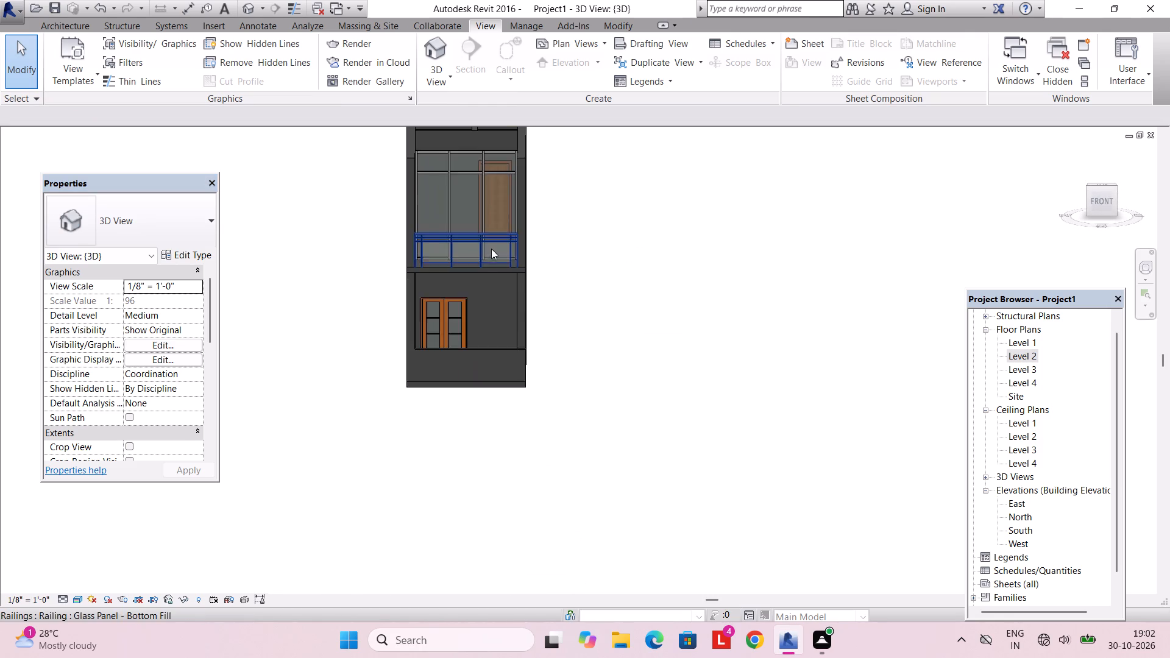
{"action": "middle_click_drag", "start_coordinate": [492, 285], "coordinate": [491, 373]}
{"action": "scroll", "coordinate": [487, 371], "scroll_direction": "up", "scroll_amount": 1}
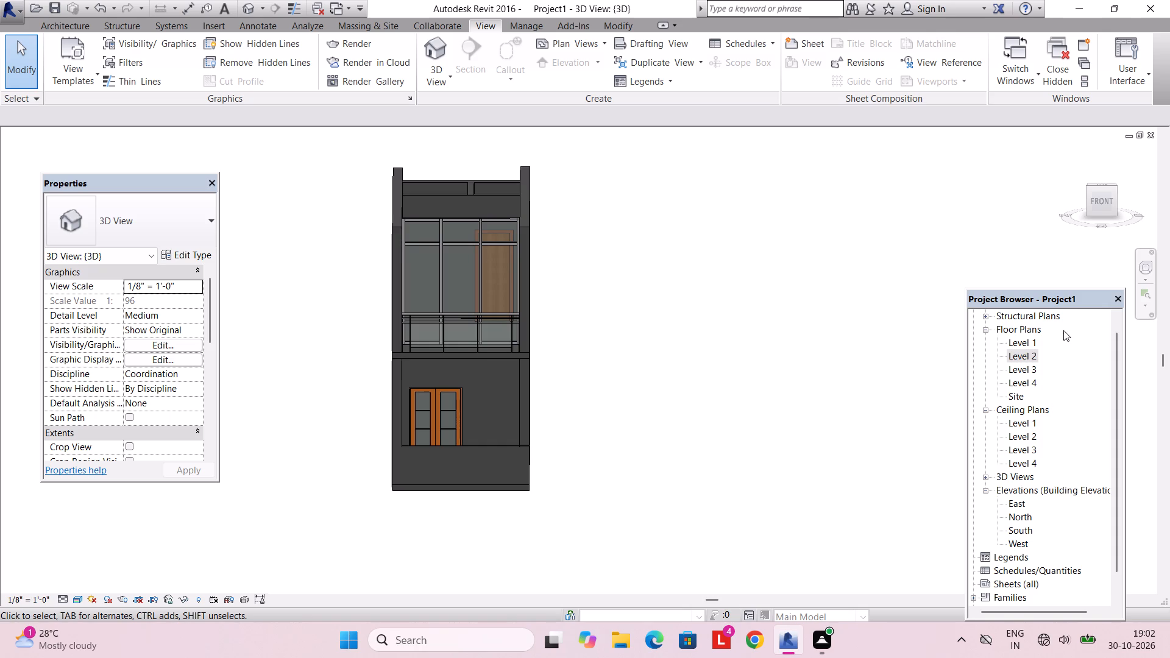
Delete the Storefront curtain wall behind the balcony in the Level 2 floor plan.
{"action": "double_click", "coordinate": [1019, 353]}
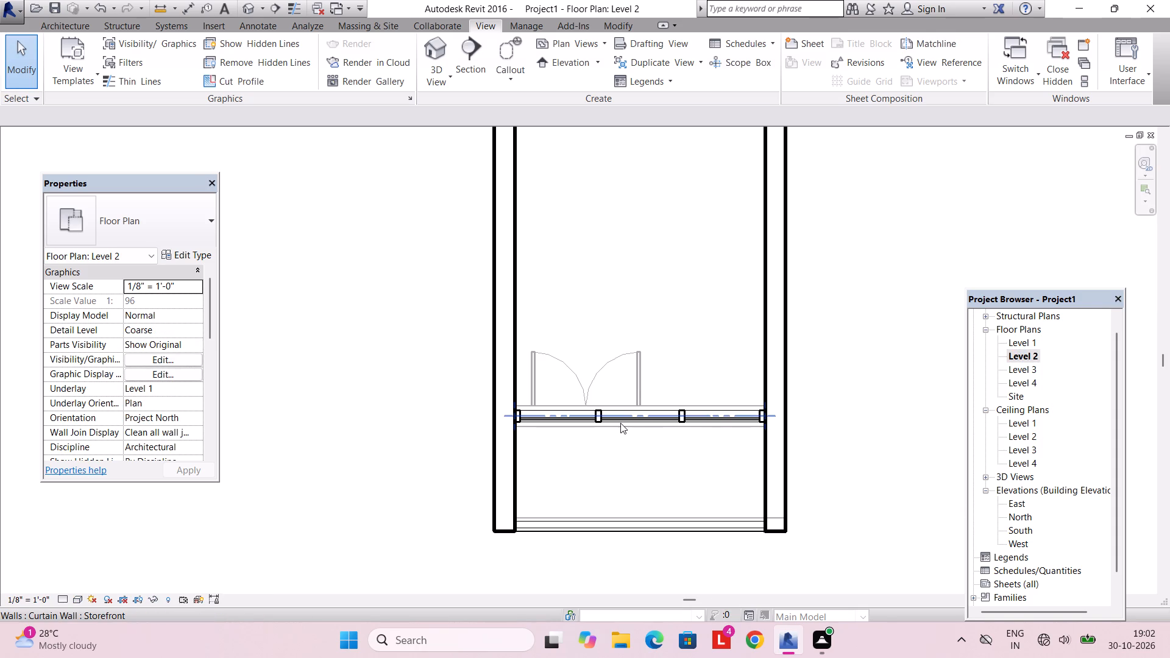
{"action": "left_click", "coordinate": [620, 420]}
{"action": "key", "text": "Delete"}
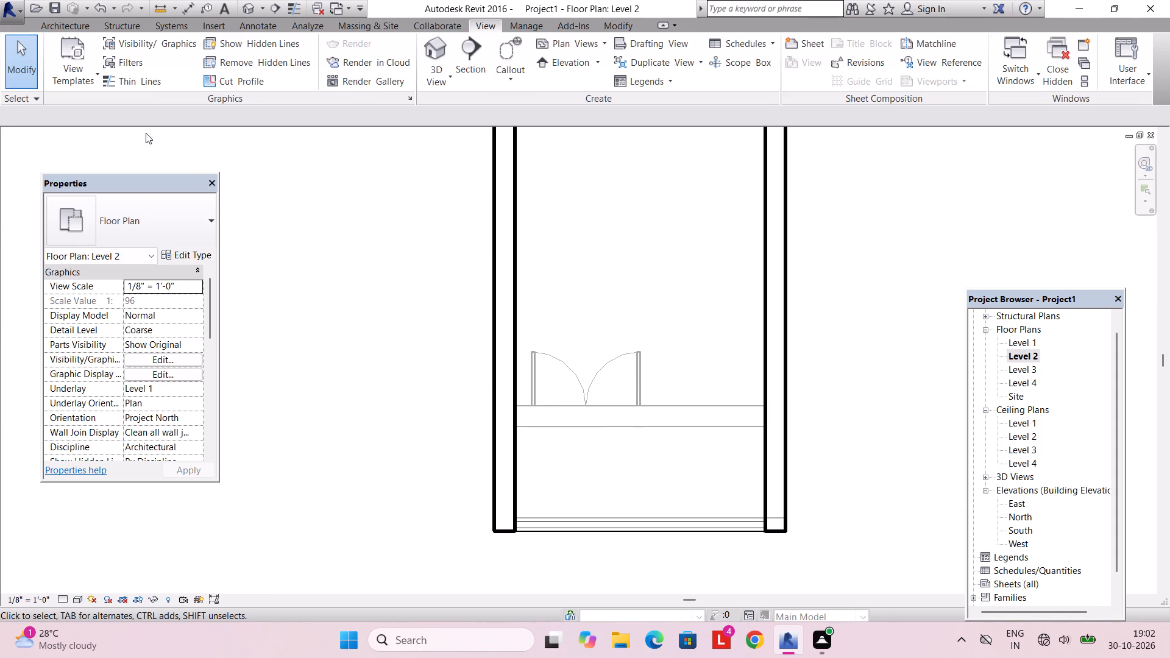
Draw a 10'-high 9" basic wall between the side walls behind the balcony, using the Finish Face: Interior location line along the underlay wall.
{"action": "left_click", "coordinate": [59, 20]}
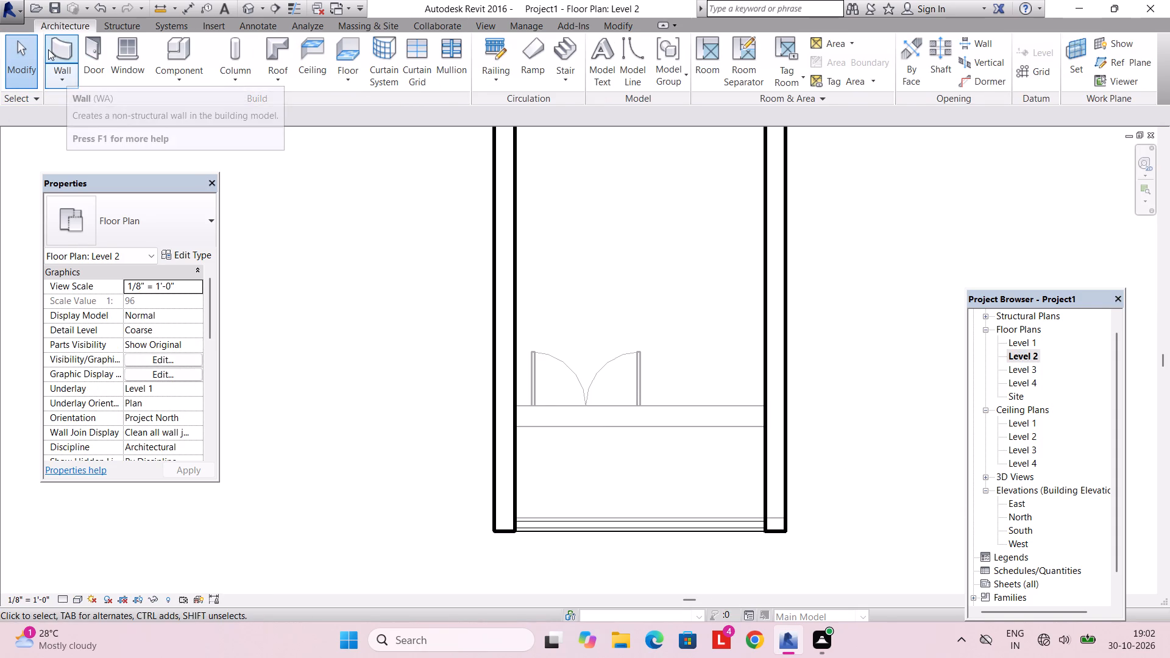
{"action": "left_click", "coordinate": [52, 50]}
{"action": "left_click", "coordinate": [175, 232]}
{"action": "scroll", "coordinate": [171, 302], "scroll_direction": "up", "scroll_amount": 9}
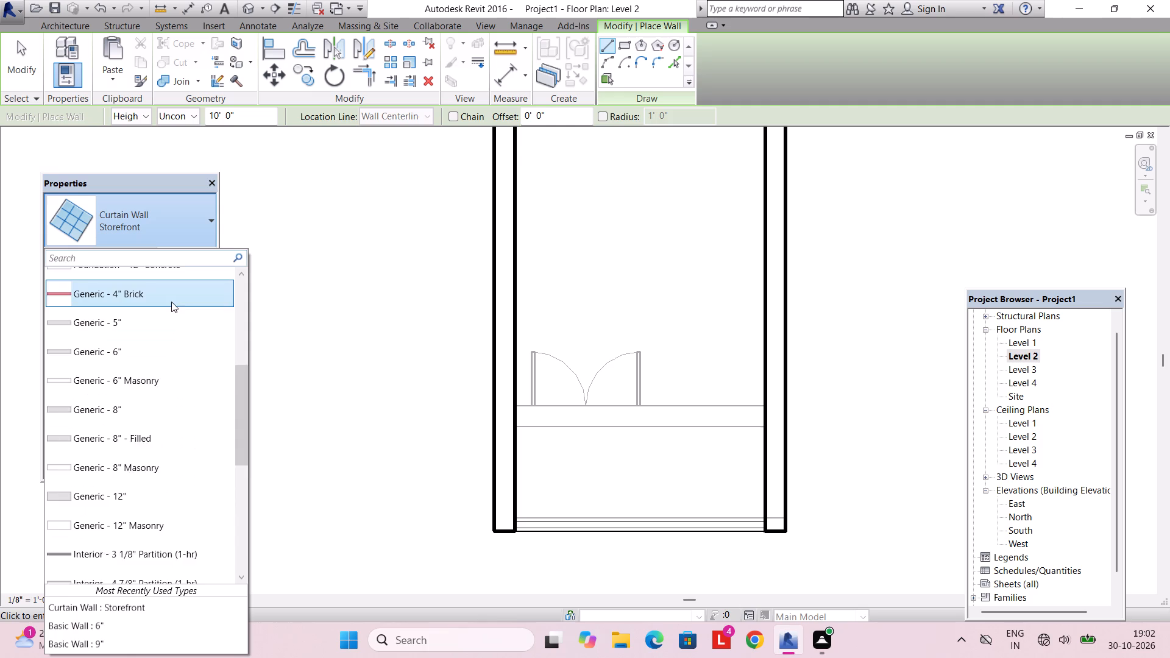
{"action": "scroll", "coordinate": [171, 302], "scroll_direction": "up", "scroll_amount": 11}
{"action": "left_click", "coordinate": [140, 320]}
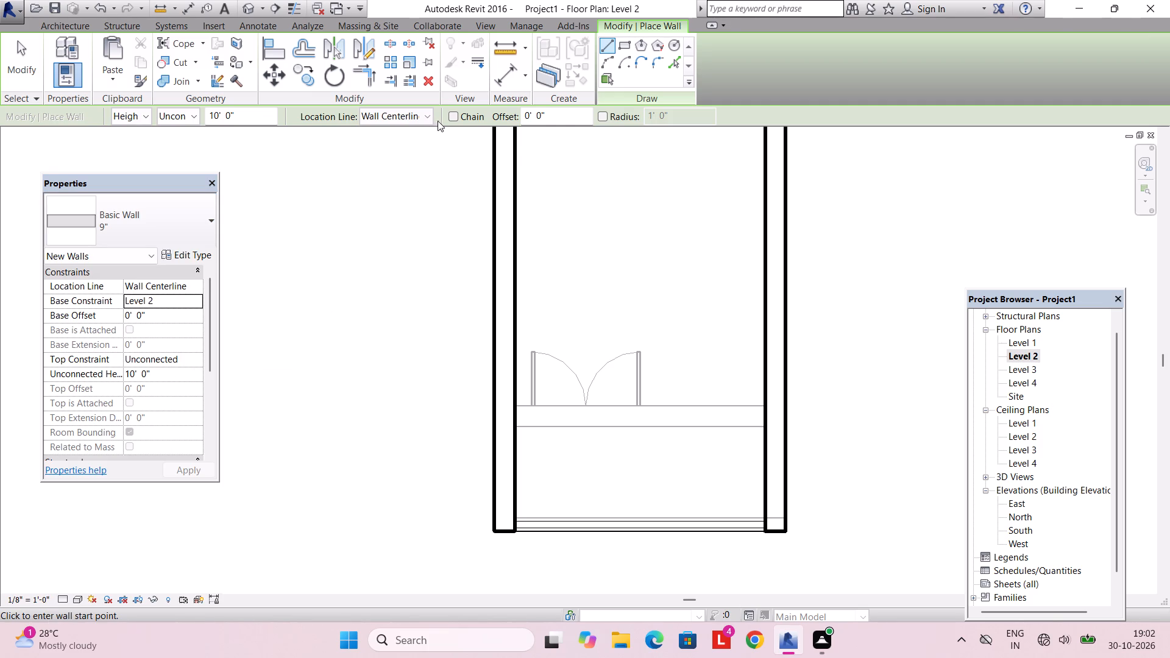
{"action": "left_click", "coordinate": [416, 118]}
{"action": "left_click", "coordinate": [419, 167]}
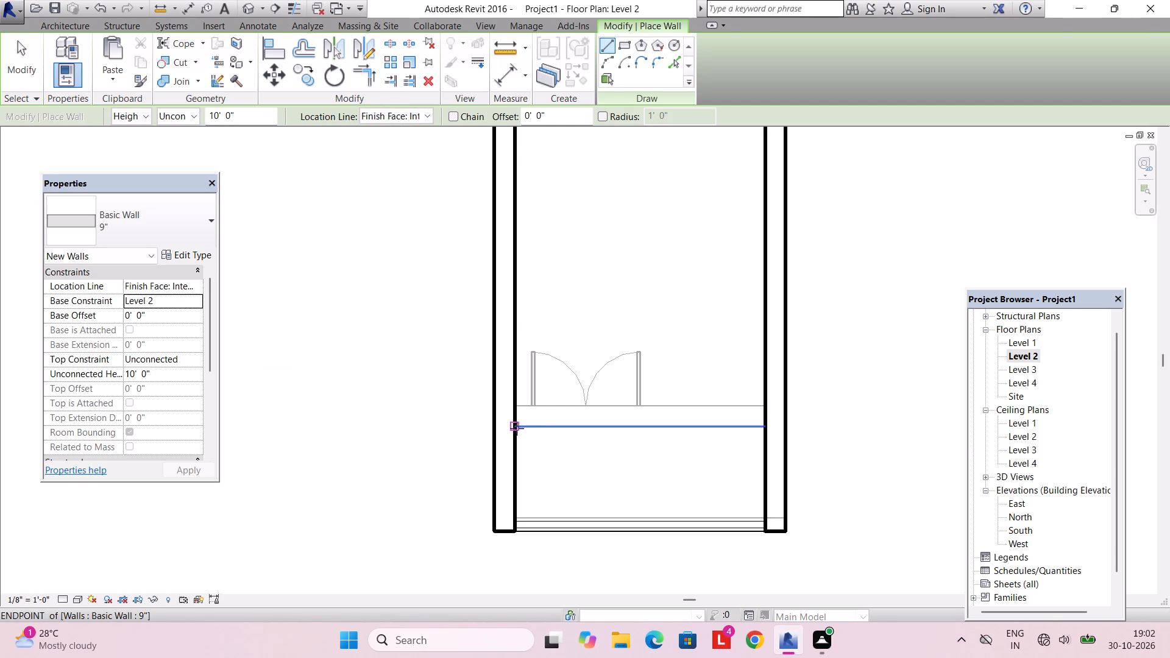
{"action": "left_click", "coordinate": [517, 428]}
{"action": "left_click", "coordinate": [768, 424]}
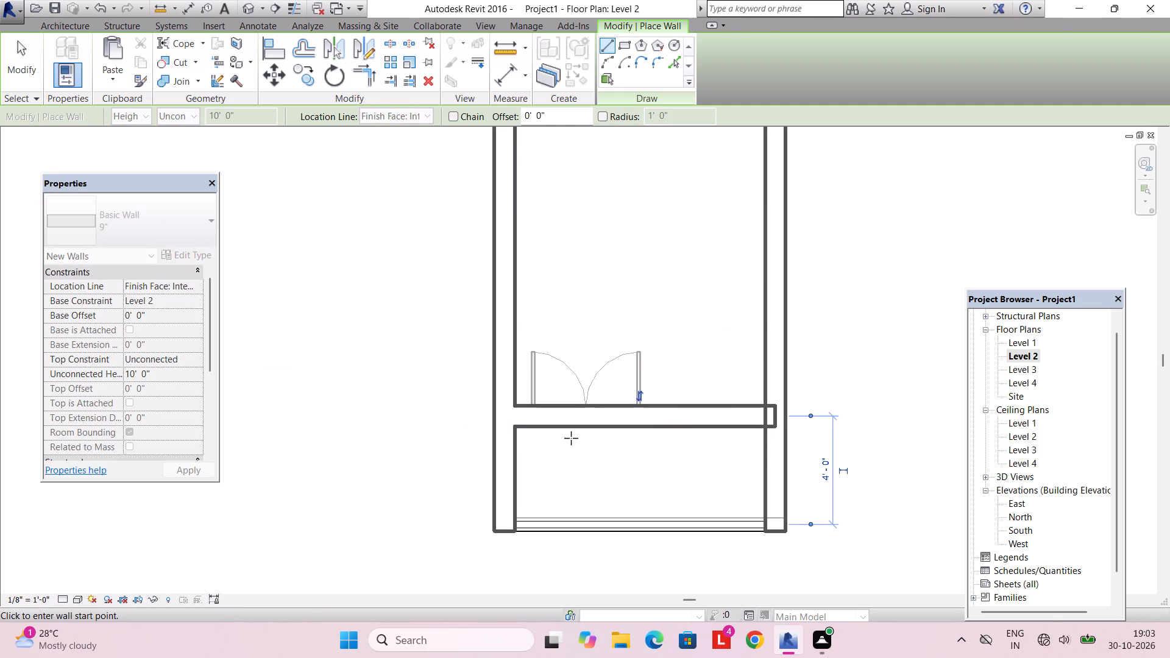
{"action": "key", "text": "Escape"}
{"action": "key", "text": "Escape"}
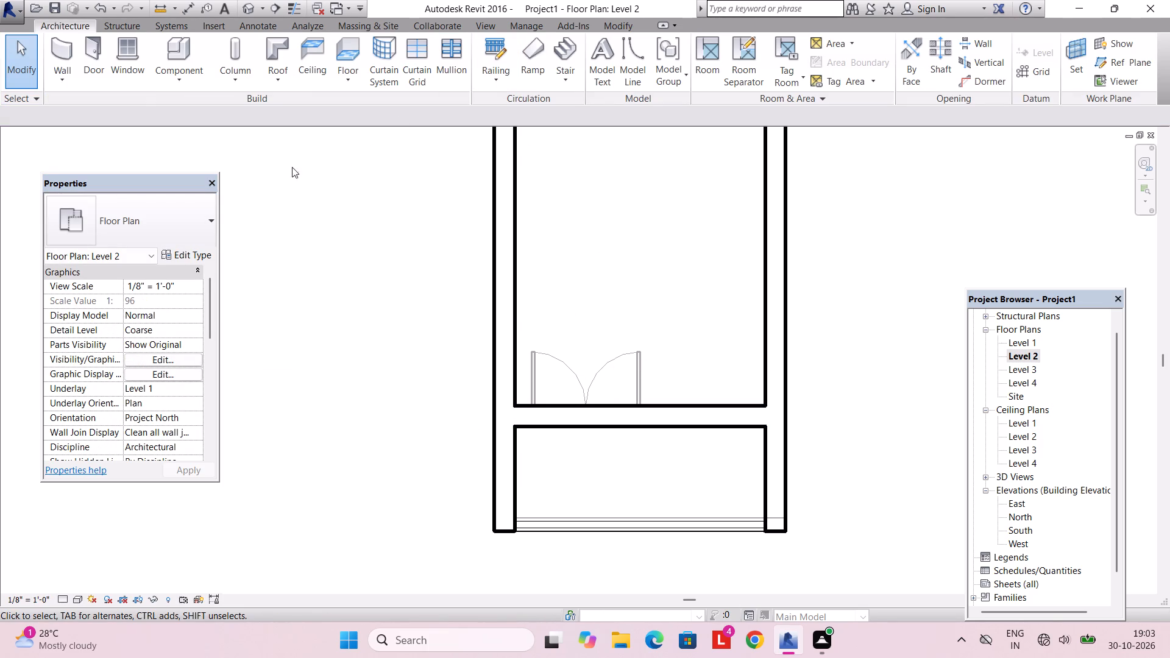
Place a 60" x 84" Door-Exterior-Double-Full Glass-Wood_Clad in the balcony wall, centred 3'-0" and 7'-0" from the side walls, over the Level 1 door.
{"action": "scroll", "coordinate": [320, 183], "scroll_direction": "down", "scroll_amount": 4}
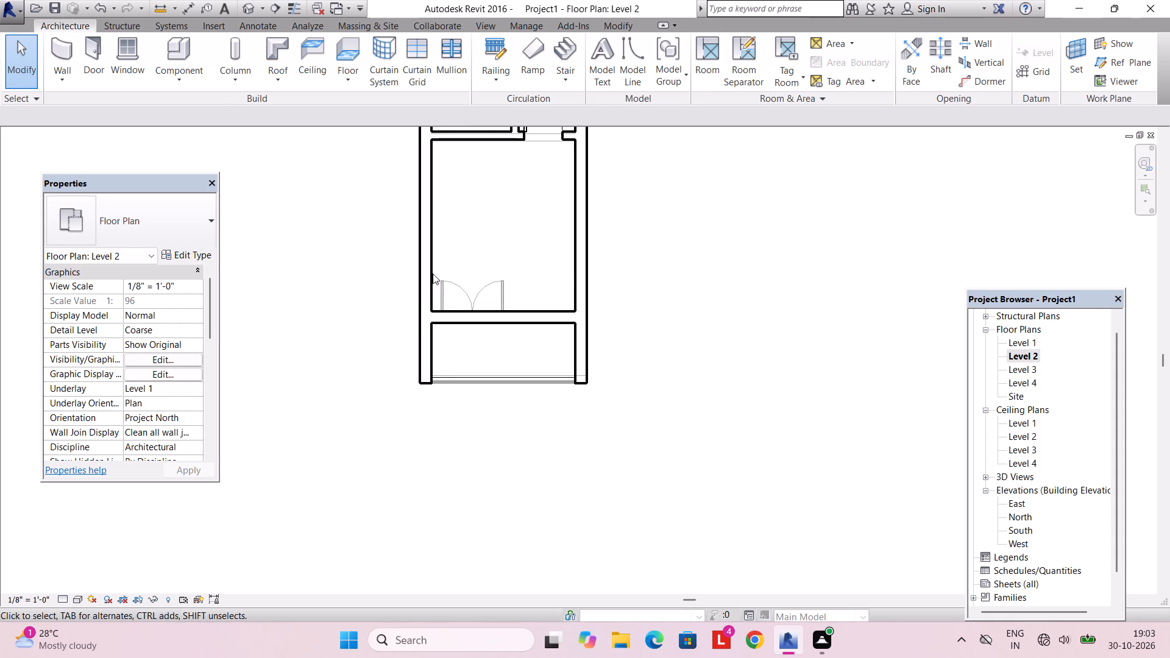
{"action": "left_click", "coordinate": [94, 48]}
{"action": "left_click", "coordinate": [166, 216]}
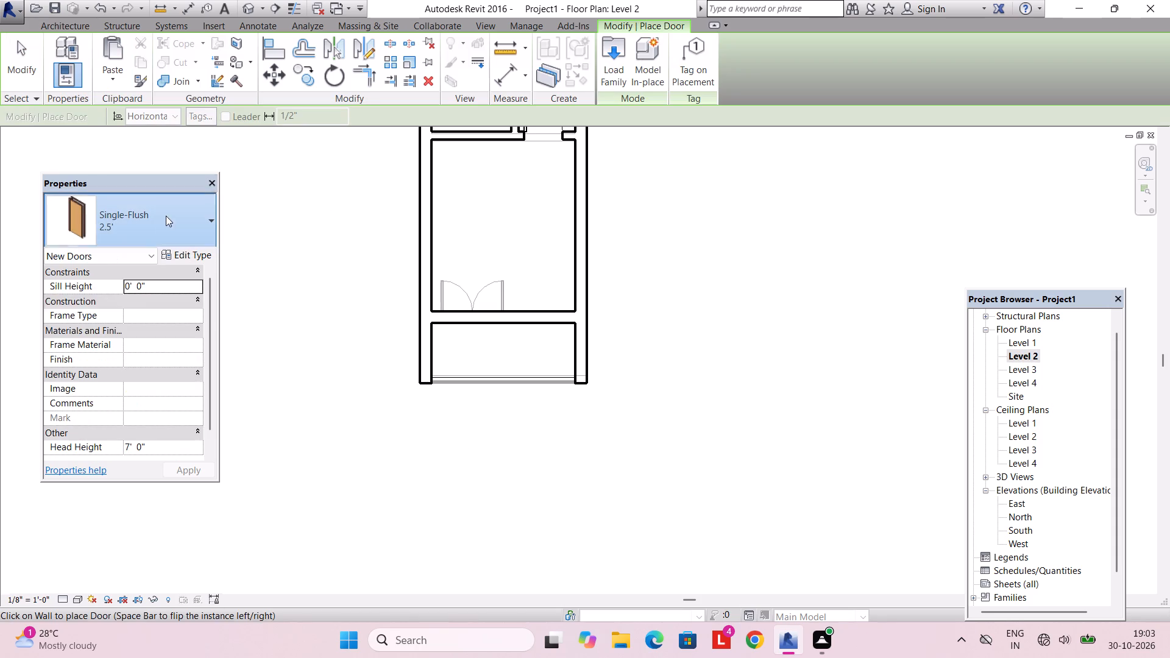
{"action": "scroll", "coordinate": [121, 330], "scroll_direction": "up", "scroll_amount": 2}
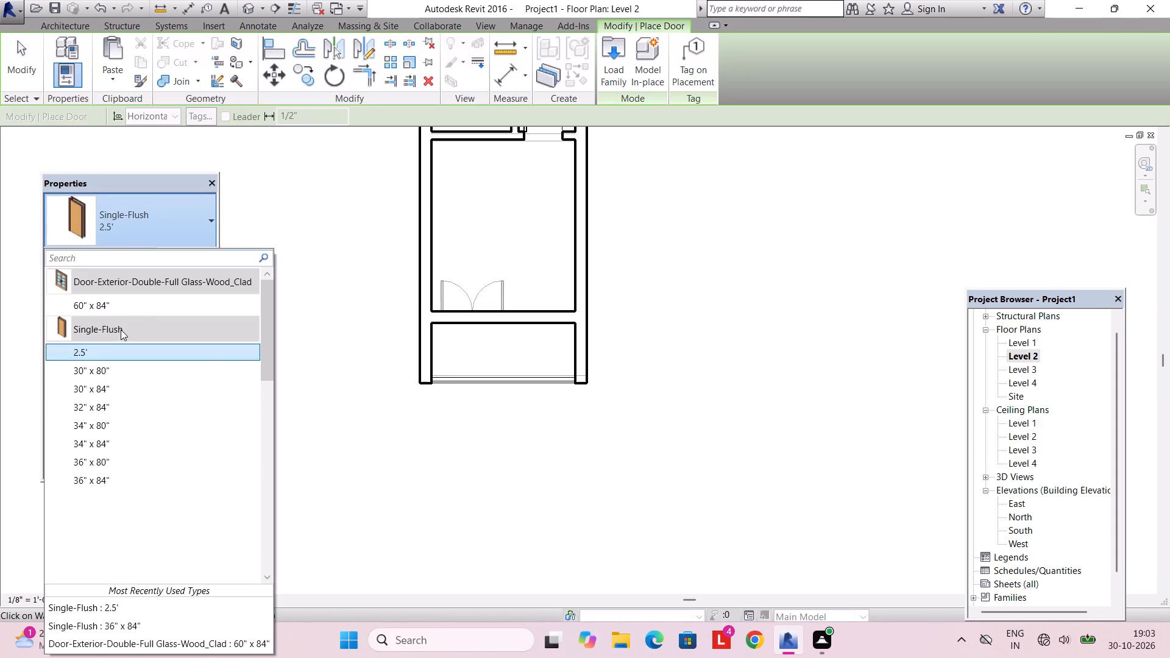
{"action": "left_click", "coordinate": [138, 285]}
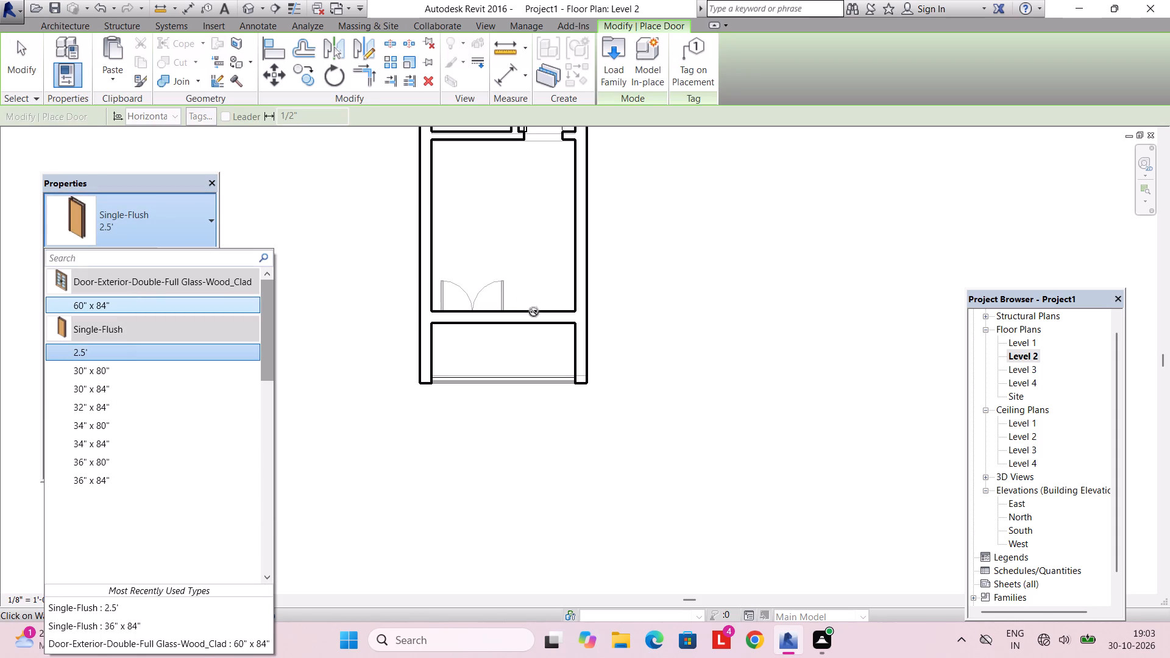
{"action": "double_click", "coordinate": [123, 309]}
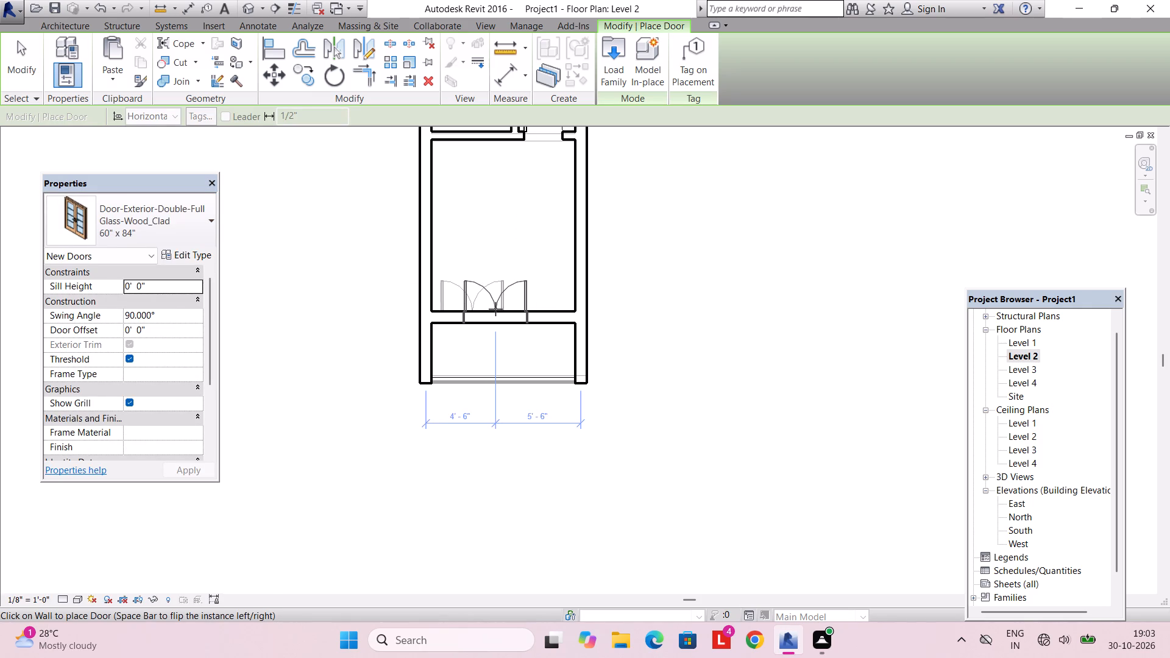
{"action": "scroll", "coordinate": [489, 308], "scroll_direction": "up", "scroll_amount": 5}
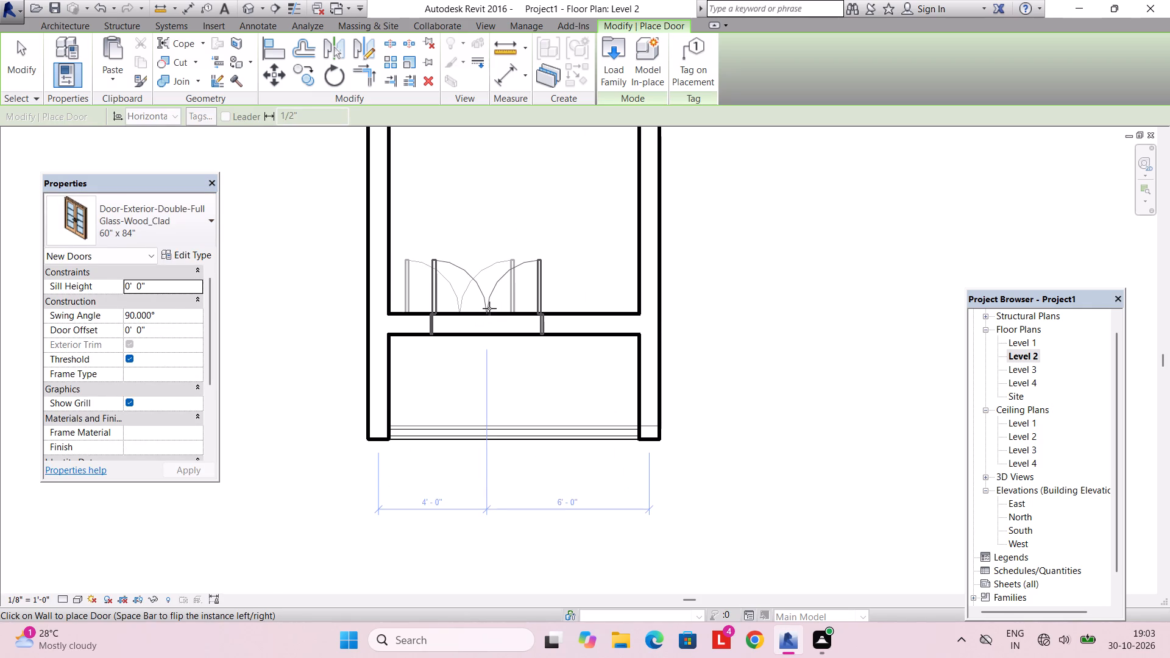
{"action": "left_click", "coordinate": [456, 313]}
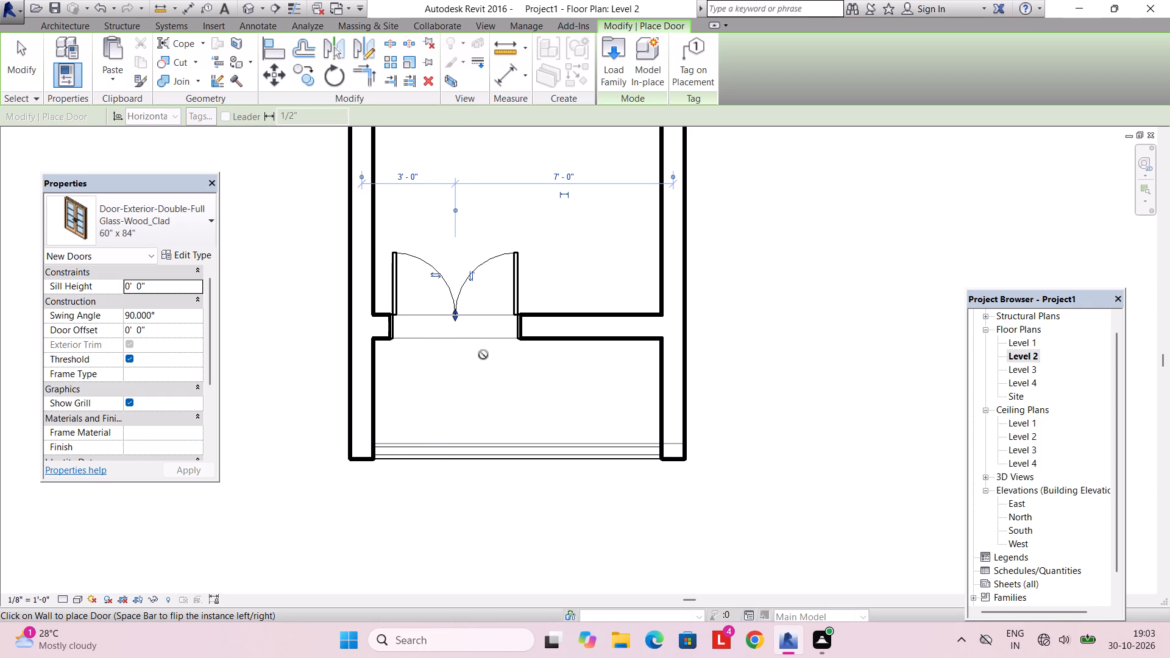
{"action": "key", "text": "Escape"}
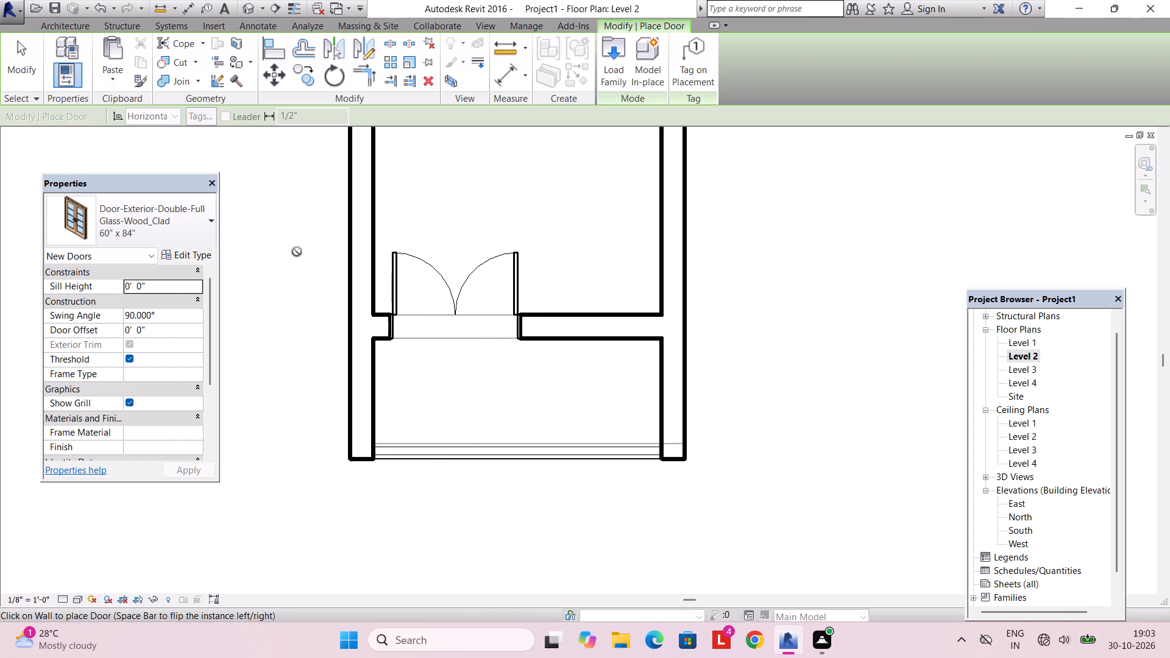
{"action": "key", "text": "Escape"}
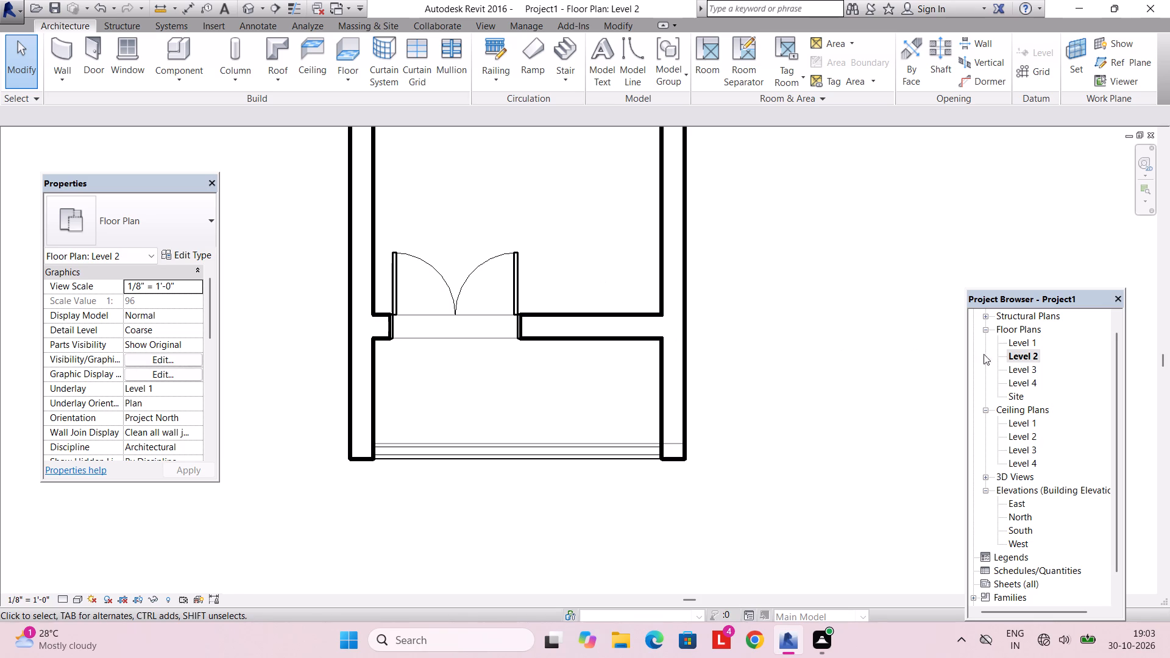
Inspect the new balcony wall and double glass door against the Level 1 front in the 3D view.
{"action": "left_click", "coordinate": [484, 29]}
{"action": "left_click", "coordinate": [436, 51]}
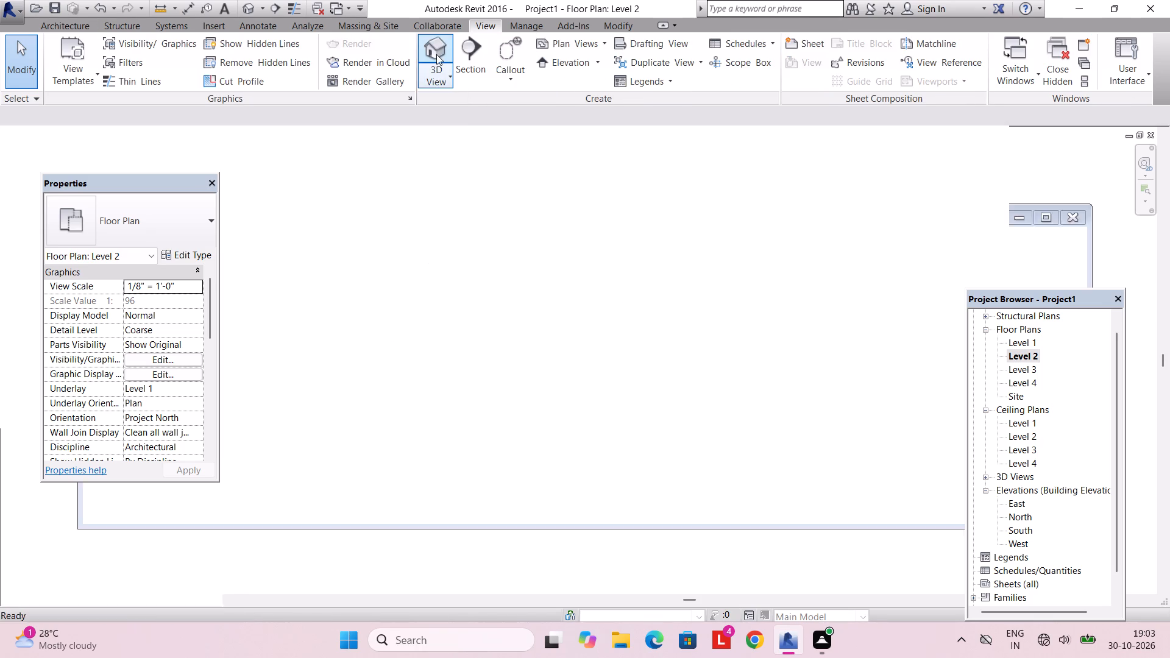
{"action": "scroll", "coordinate": [503, 276], "scroll_direction": "up", "scroll_amount": 3}
{"action": "middle_click_drag", "start_coordinate": [480, 285], "coordinate": [498, 316], "text": "shift"}
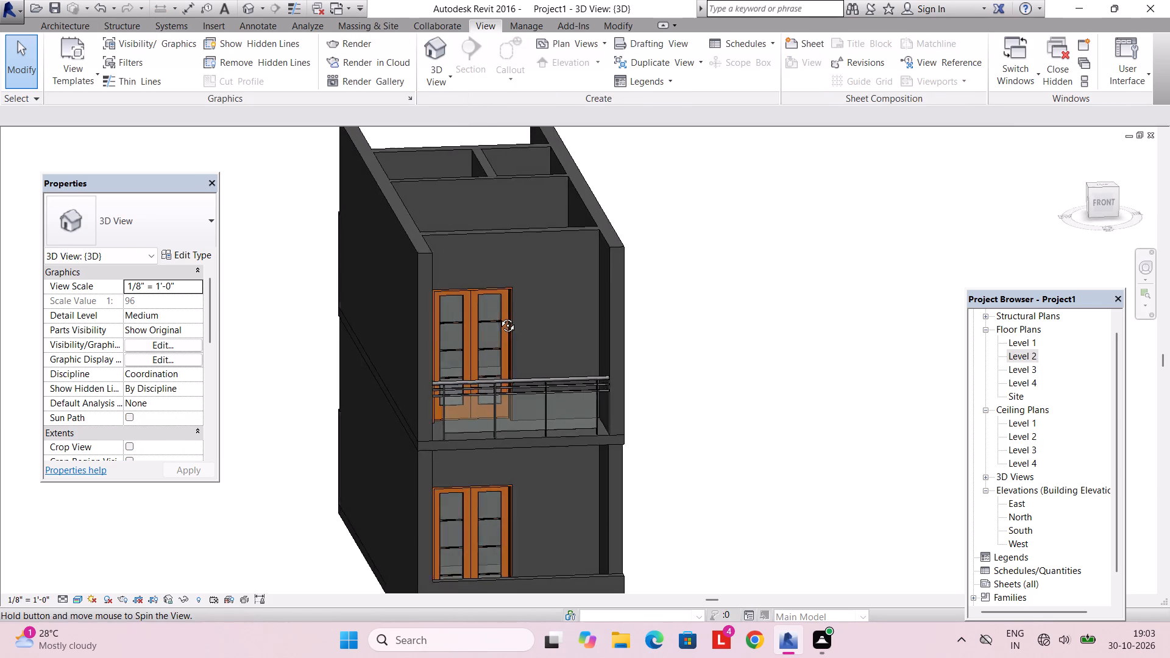
{"action": "middle_click_drag", "start_coordinate": [498, 316], "coordinate": [493, 324], "text": "shift"}
{"action": "scroll", "coordinate": [490, 316], "scroll_direction": "up", "scroll_amount": 2}
{"action": "middle_click_drag", "start_coordinate": [483, 324], "coordinate": [472, 344], "text": "shift"}
{"action": "scroll", "coordinate": [473, 318], "scroll_direction": "down", "scroll_amount": 4}
{"action": "scroll", "coordinate": [474, 310], "scroll_direction": "up", "scroll_amount": 2}
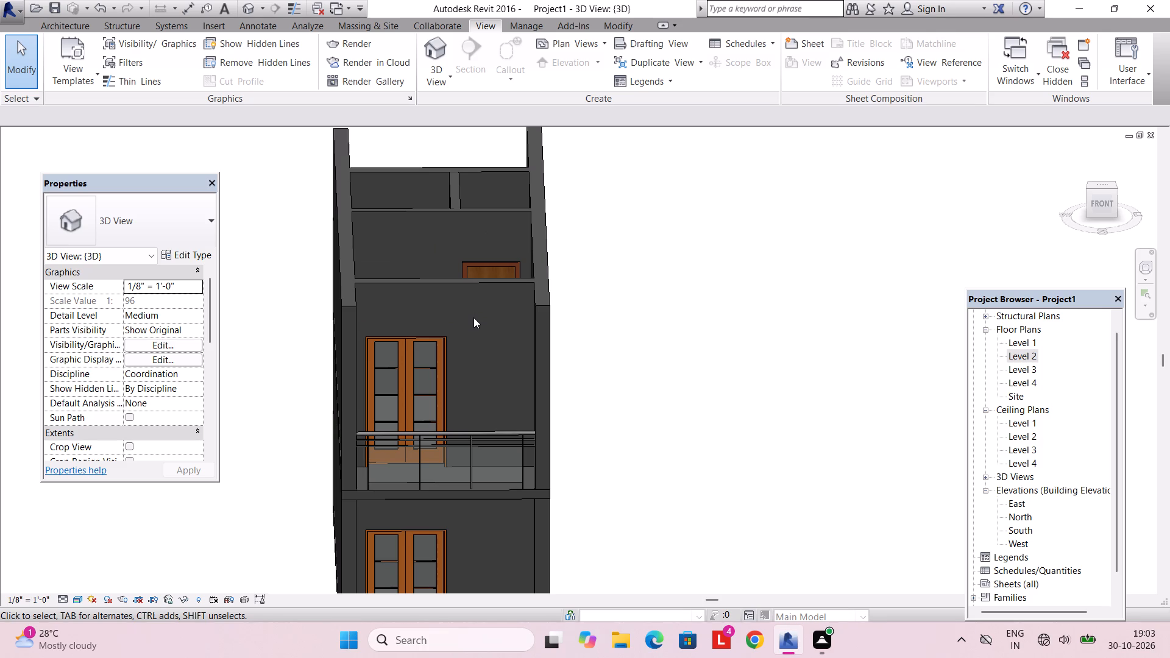
{"action": "scroll", "coordinate": [473, 317], "scroll_direction": "down", "scroll_amount": 2}
{"action": "middle_click_drag", "start_coordinate": [472, 322], "coordinate": [470, 319]}
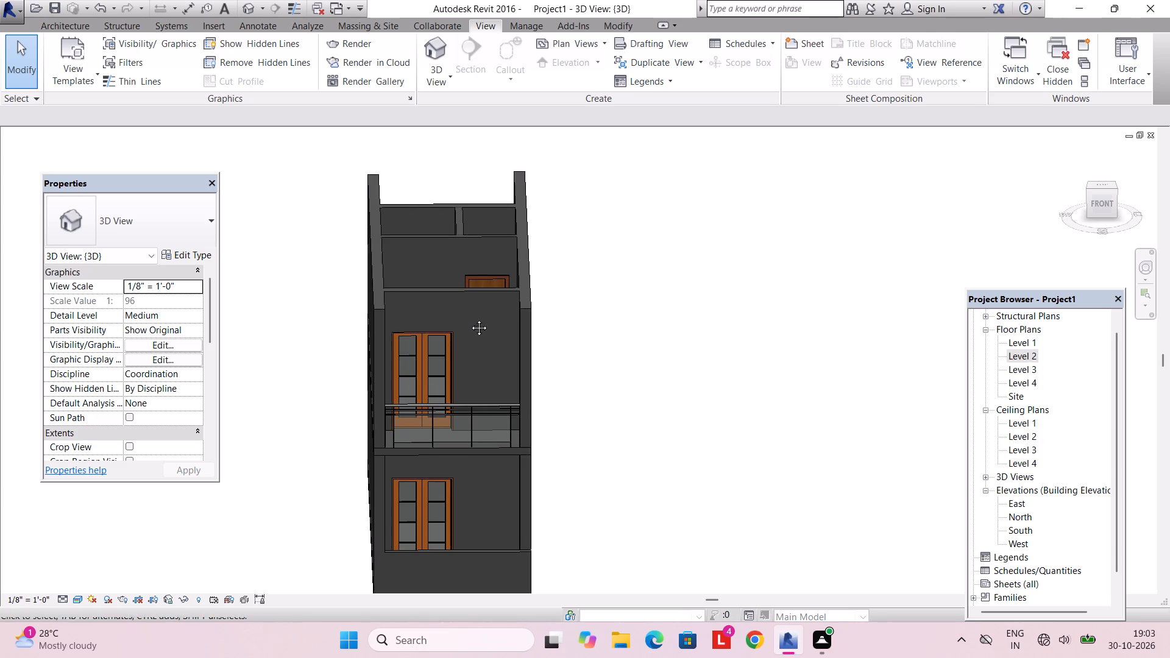
{"action": "middle_click_drag", "start_coordinate": [470, 319], "coordinate": [455, 268]}
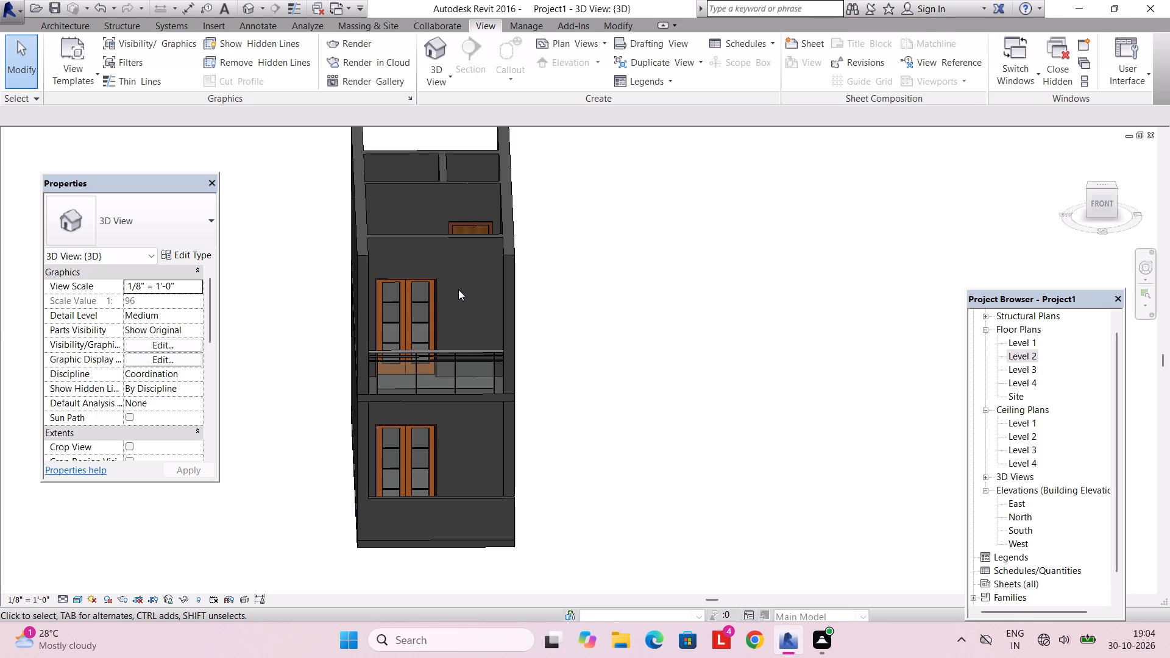
{"action": "middle_click_drag", "start_coordinate": [459, 291], "coordinate": [497, 298]}
{"action": "scroll", "coordinate": [500, 294], "scroll_direction": "up", "scroll_amount": 2}
{"action": "middle_click_drag", "start_coordinate": [499, 292], "coordinate": [453, 296], "text": "shift"}
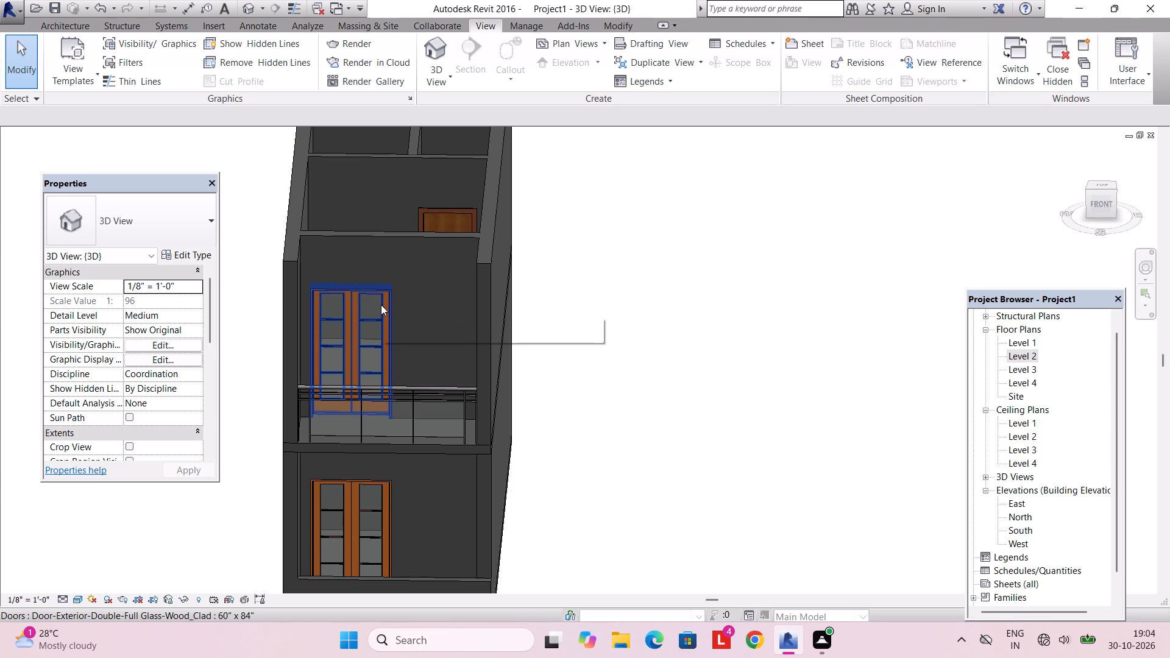
{"action": "scroll", "coordinate": [544, 277], "scroll_direction": "down", "scroll_amount": 5}
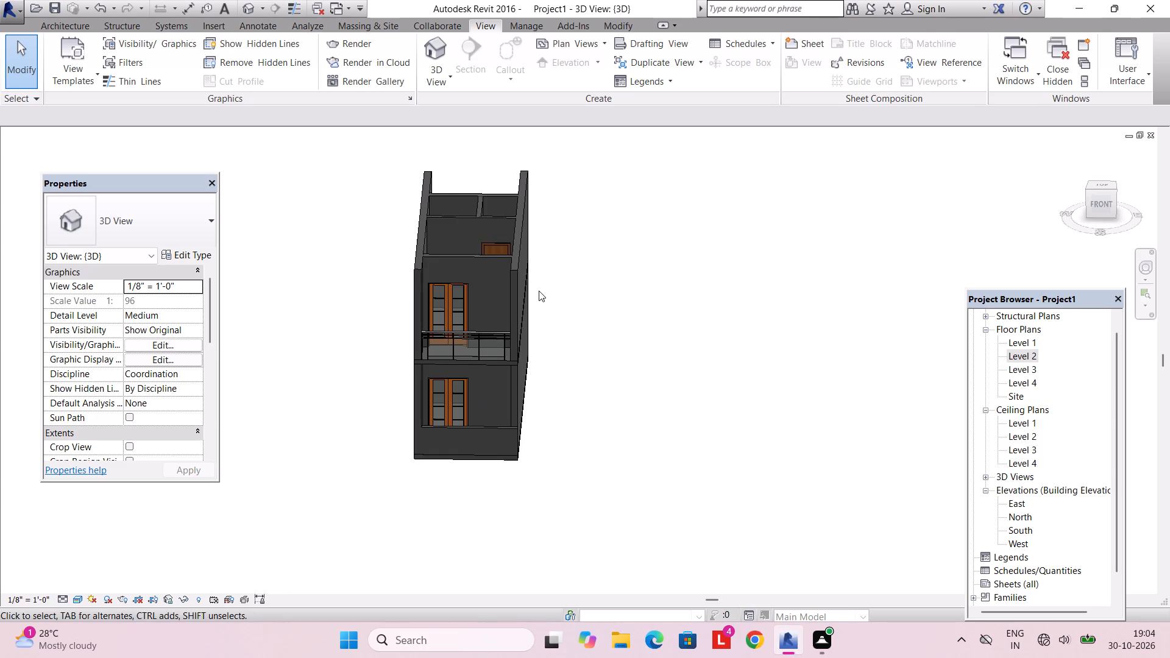
Inspect the building's side walls, the rear openings and the stair at the back in the 3D view.
{"action": "middle_click_drag", "start_coordinate": [539, 293], "coordinate": [682, 266]}
{"action": "scroll", "coordinate": [685, 263], "scroll_direction": "up", "scroll_amount": 2}
{"action": "middle_click_drag", "start_coordinate": [686, 263], "coordinate": [788, 205], "text": "shift"}
{"action": "scroll", "coordinate": [788, 205], "scroll_direction": "up", "scroll_amount": 1, "text": "shift"}
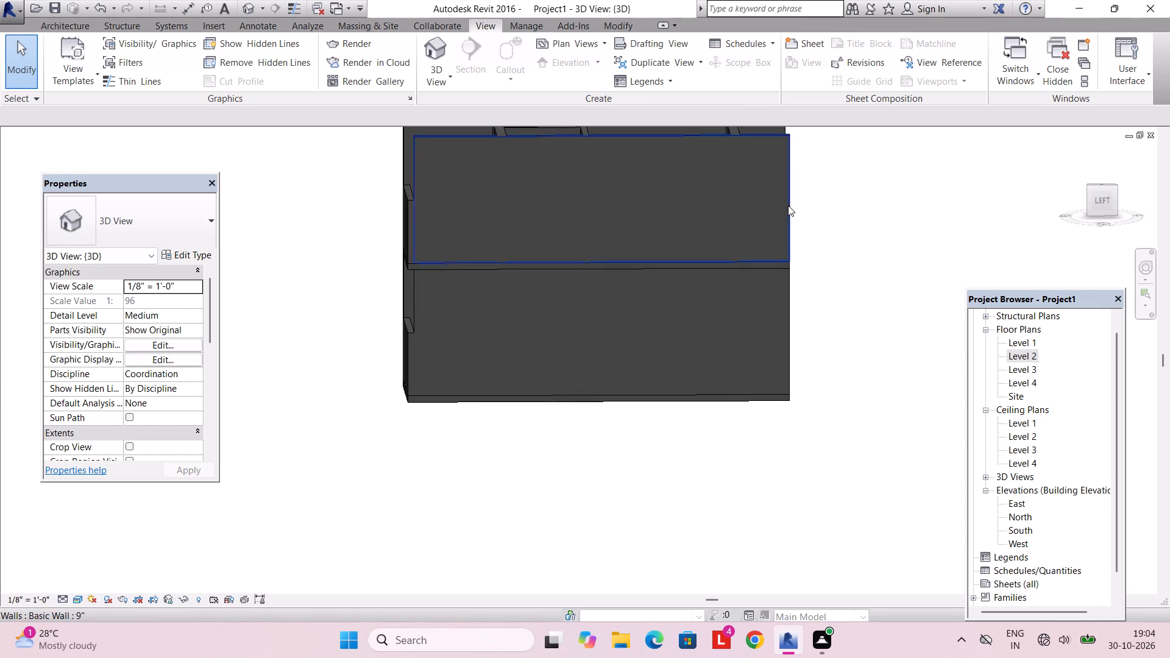
{"action": "middle_click_drag", "start_coordinate": [598, 243], "coordinate": [657, 244], "text": "shift"}
{"action": "scroll", "coordinate": [450, 264], "scroll_direction": "up", "scroll_amount": 2}
{"action": "middle_click_drag", "start_coordinate": [450, 264], "coordinate": [605, 276], "text": "shift"}
{"action": "scroll", "coordinate": [521, 262], "scroll_direction": "down", "scroll_amount": 4}
{"action": "middle_click_drag", "start_coordinate": [484, 266], "coordinate": [489, 274]}
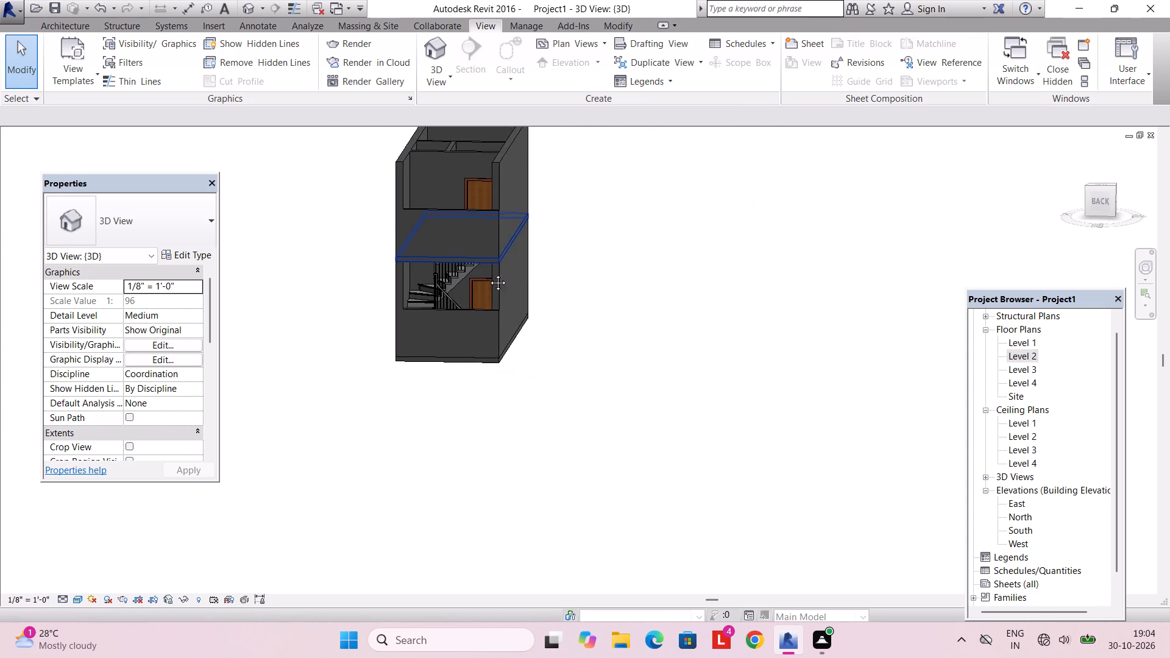
{"action": "middle_click_drag", "start_coordinate": [489, 274], "coordinate": [539, 335]}
{"action": "middle_click_drag", "start_coordinate": [517, 291], "coordinate": [467, 319], "text": "shift"}
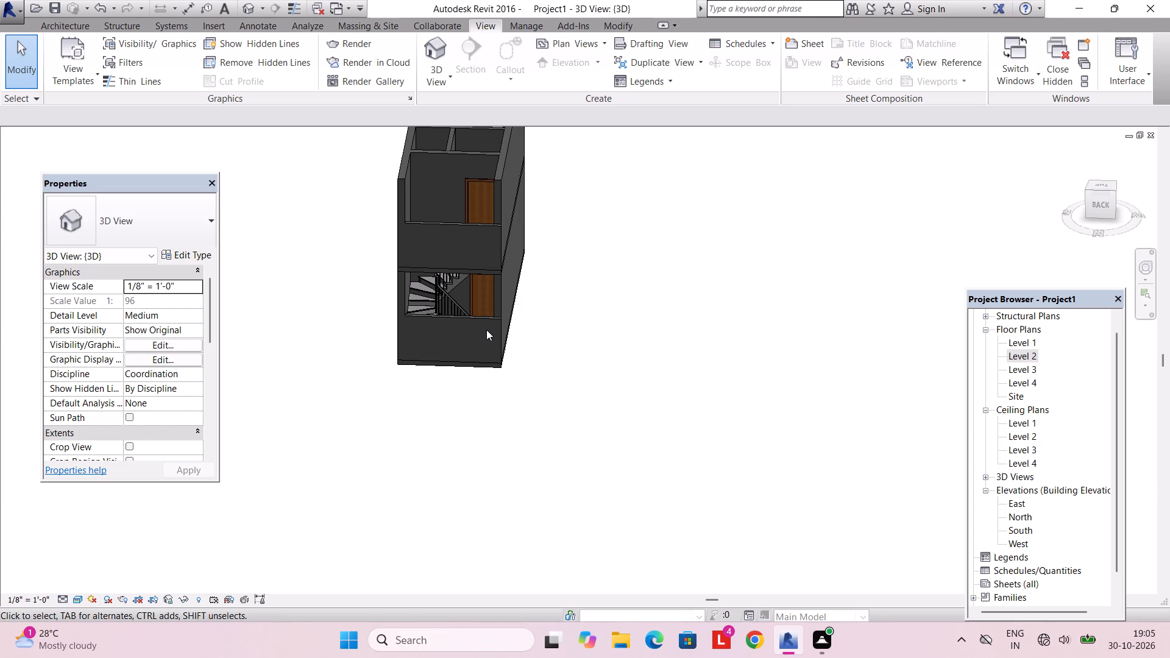
{"action": "middle_click_drag", "start_coordinate": [484, 330], "coordinate": [405, 290], "text": "shift"}
{"action": "scroll", "coordinate": [405, 290], "scroll_direction": "down", "scroll_amount": 4}
{"action": "middle_click_drag", "start_coordinate": [413, 292], "coordinate": [336, 292], "text": "shift"}
{"action": "middle_click_drag", "start_coordinate": [364, 292], "coordinate": [495, 242]}
{"action": "scroll", "coordinate": [445, 267], "scroll_direction": "up", "scroll_amount": 1}
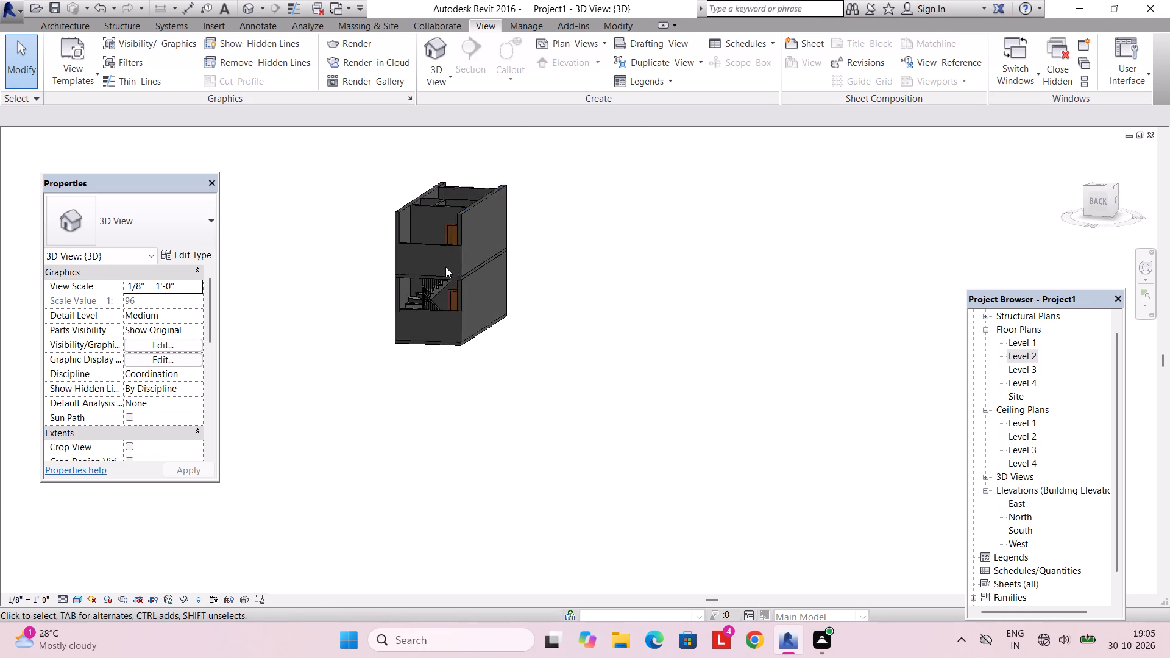
Examine the front in the 3D view from above, checking the Level 2 single-flush door and the interior partitions.
{"action": "scroll", "coordinate": [445, 267], "scroll_direction": "up", "scroll_amount": 3}
{"action": "middle_click_drag", "start_coordinate": [445, 267], "coordinate": [334, 297], "text": "shift"}
{"action": "middle_click_drag", "start_coordinate": [495, 283], "coordinate": [298, 286], "text": "shift"}
{"action": "middle_click_drag", "start_coordinate": [481, 283], "coordinate": [355, 294], "text": "shift"}
{"action": "scroll", "coordinate": [426, 283], "scroll_direction": "up", "scroll_amount": 2}
{"action": "middle_click_drag", "start_coordinate": [426, 283], "coordinate": [438, 370], "text": "shift"}
{"action": "middle_click_drag", "start_coordinate": [438, 327], "coordinate": [433, 361], "text": "shift"}
{"action": "scroll", "coordinate": [450, 338], "scroll_direction": "up", "scroll_amount": 3}
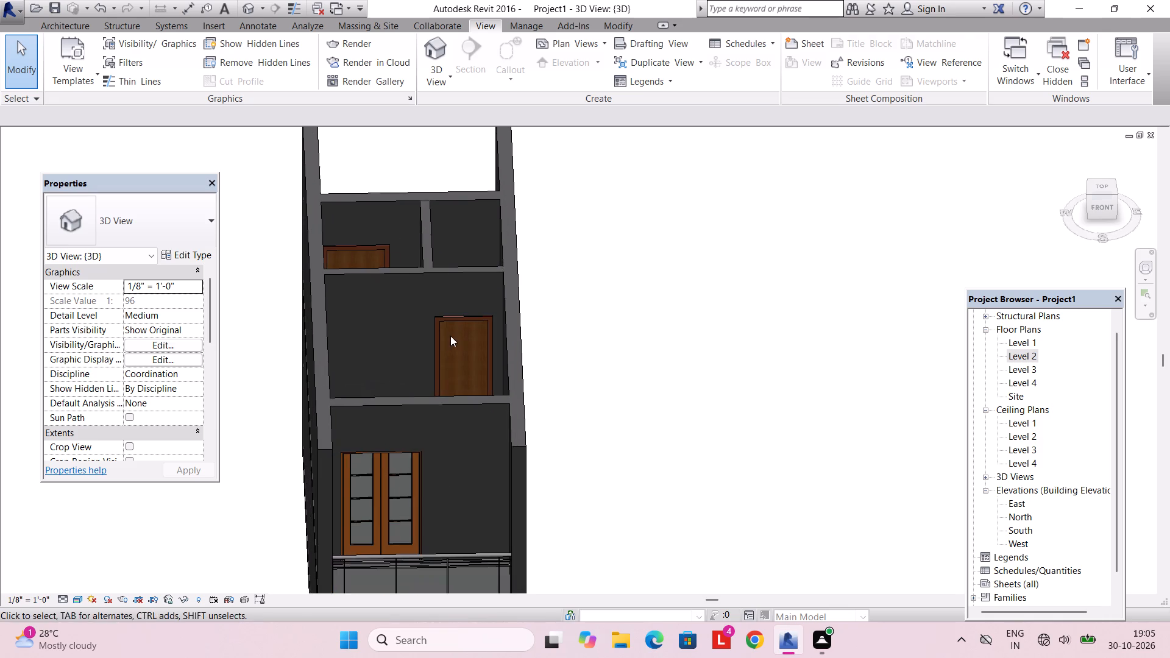
{"action": "middle_click_drag", "start_coordinate": [450, 336], "coordinate": [448, 359], "text": "shift"}
{"action": "left_click", "coordinate": [460, 347]}
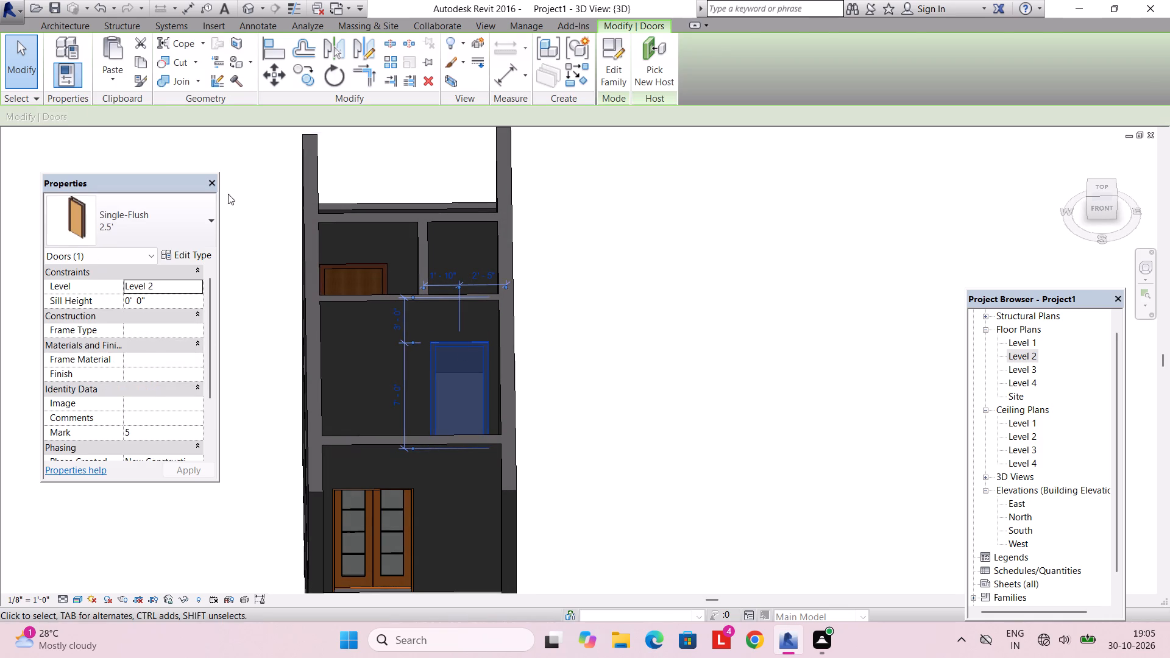
{"action": "left_click", "coordinate": [419, 171]}
{"action": "scroll", "coordinate": [463, 207], "scroll_direction": "down", "scroll_amount": 4}
{"action": "middle_click_drag", "start_coordinate": [500, 268], "coordinate": [504, 359], "text": "shift"}
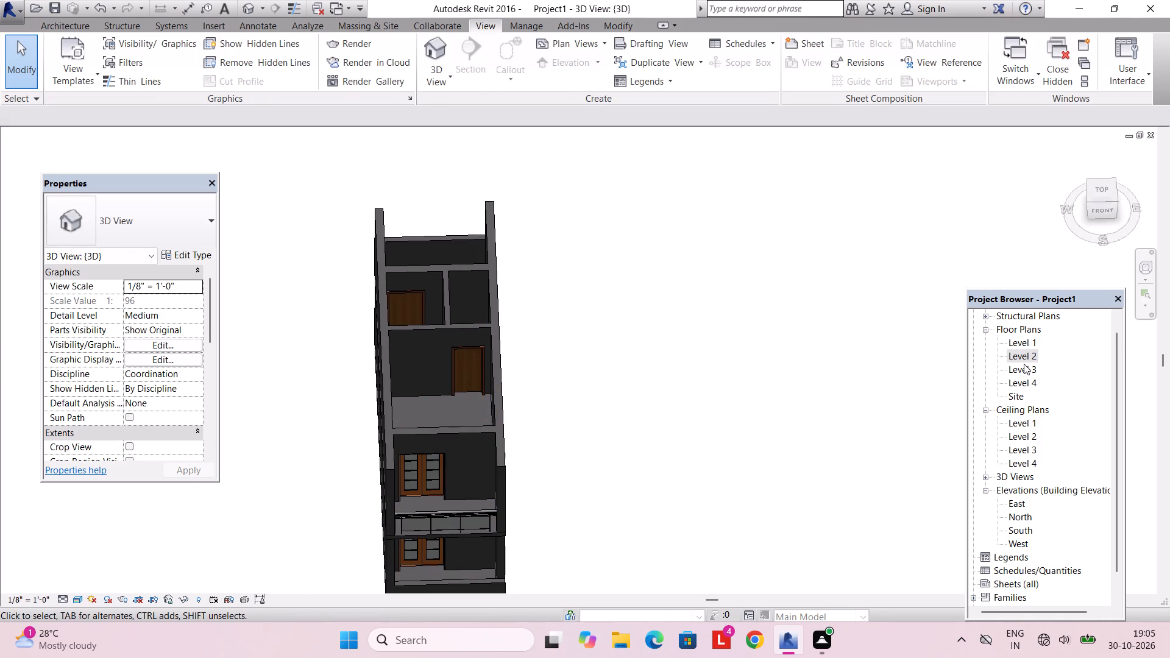
In the Level 2 floor plan, start the Window command and load the Awning with Trim family from the US Imperial Windows library.
{"action": "double_click", "coordinate": [1023, 353]}
{"action": "scroll", "coordinate": [571, 414], "scroll_direction": "down", "scroll_amount": 3}
{"action": "middle_click", "coordinate": [550, 394]}
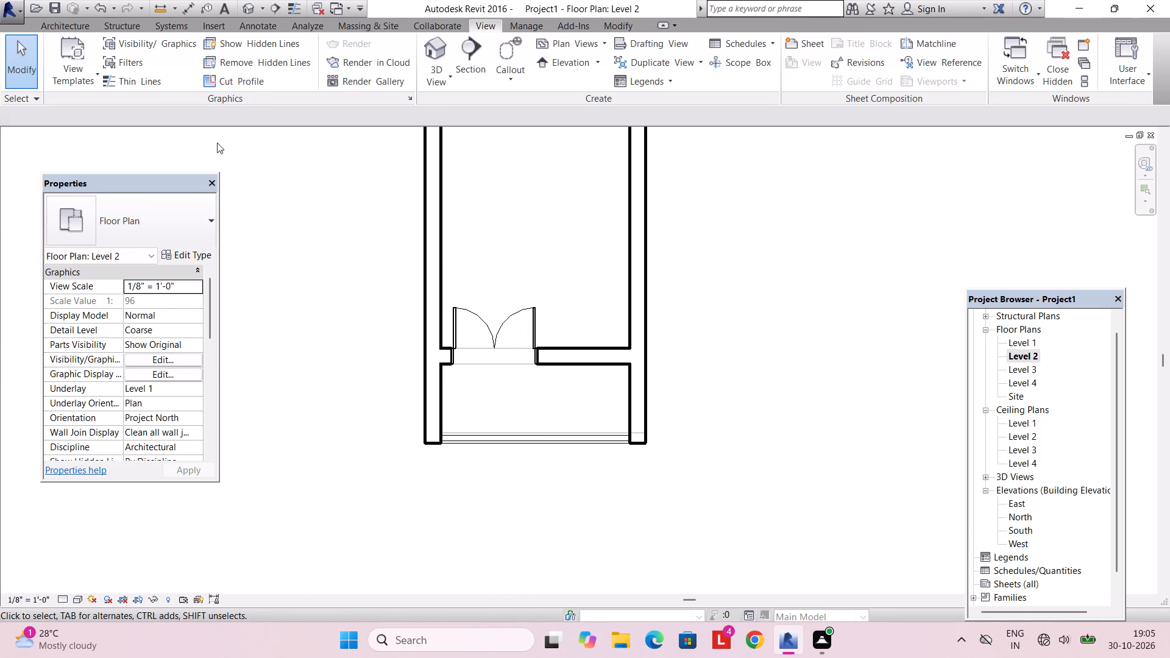
{"action": "left_click", "coordinate": [81, 28]}
{"action": "left_click", "coordinate": [128, 45]}
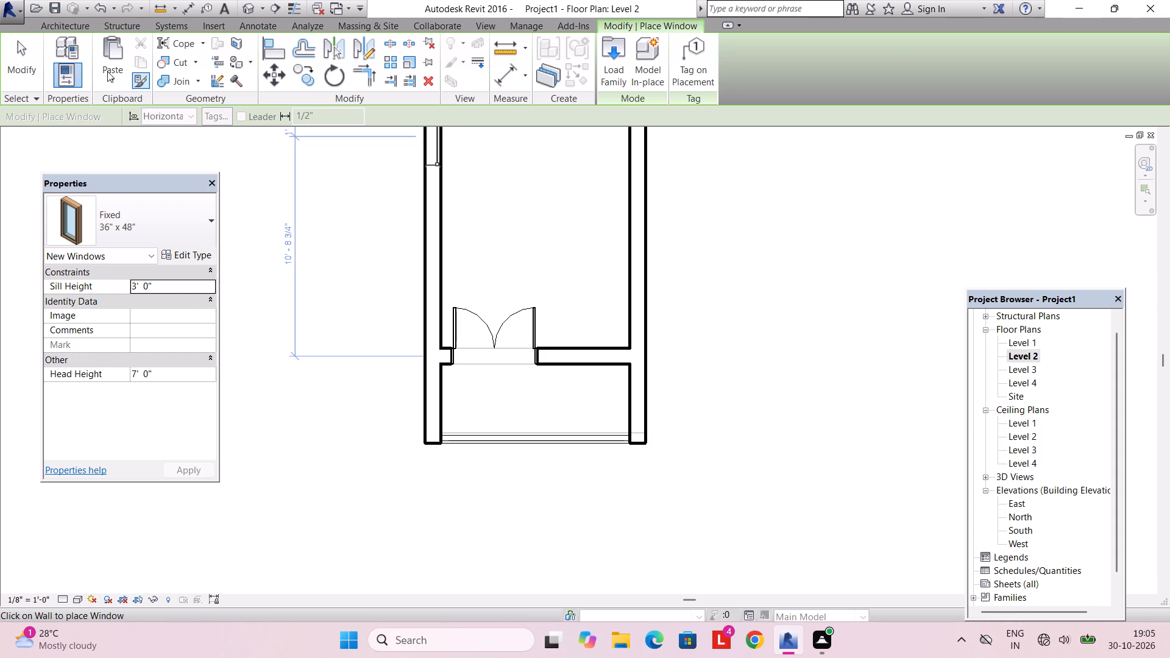
{"action": "left_click", "coordinate": [621, 73]}
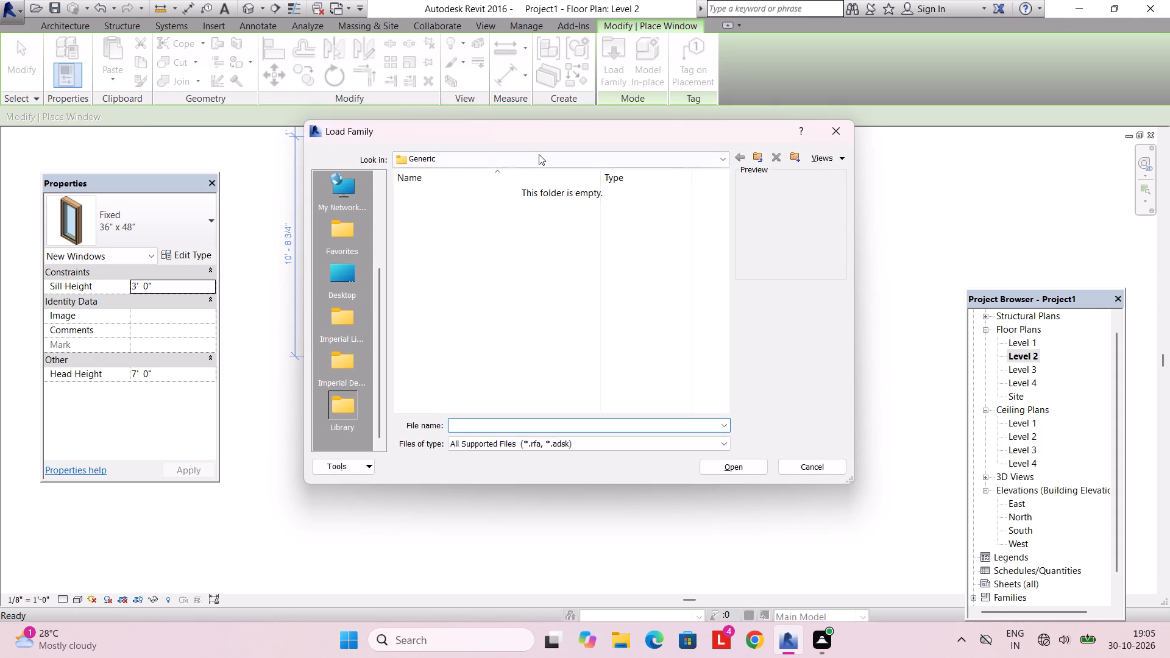
{"action": "left_click", "coordinate": [539, 154]}
{"action": "left_click", "coordinate": [506, 243]}
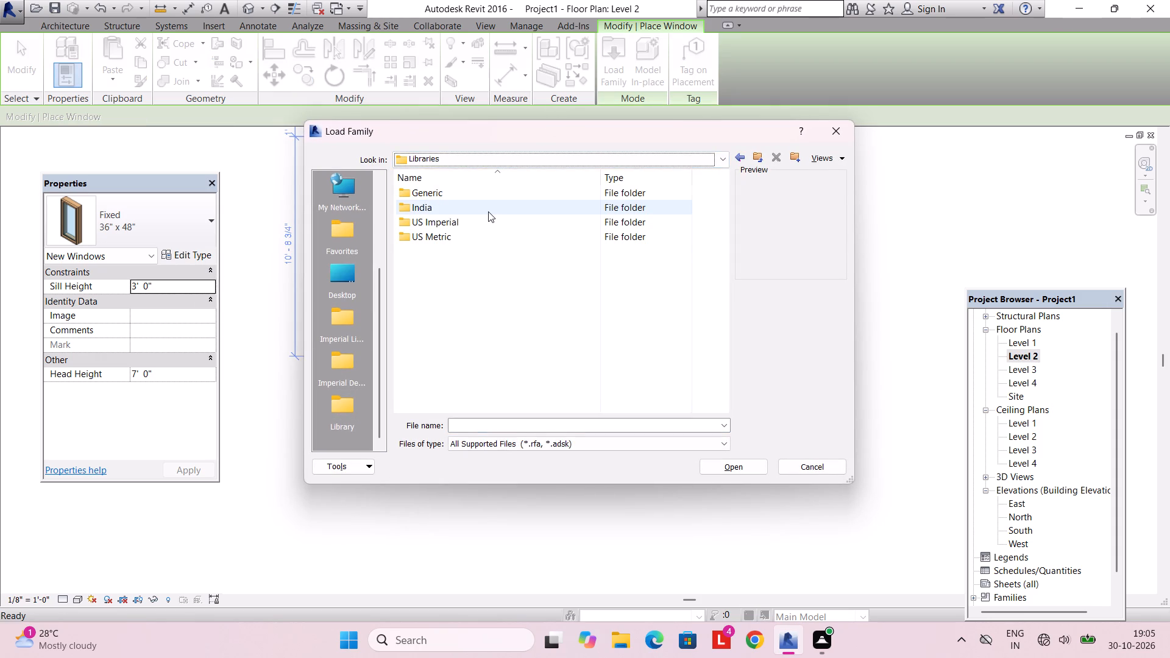
{"action": "left_click", "coordinate": [488, 214]}
{"action": "double_click", "coordinate": [487, 216]}
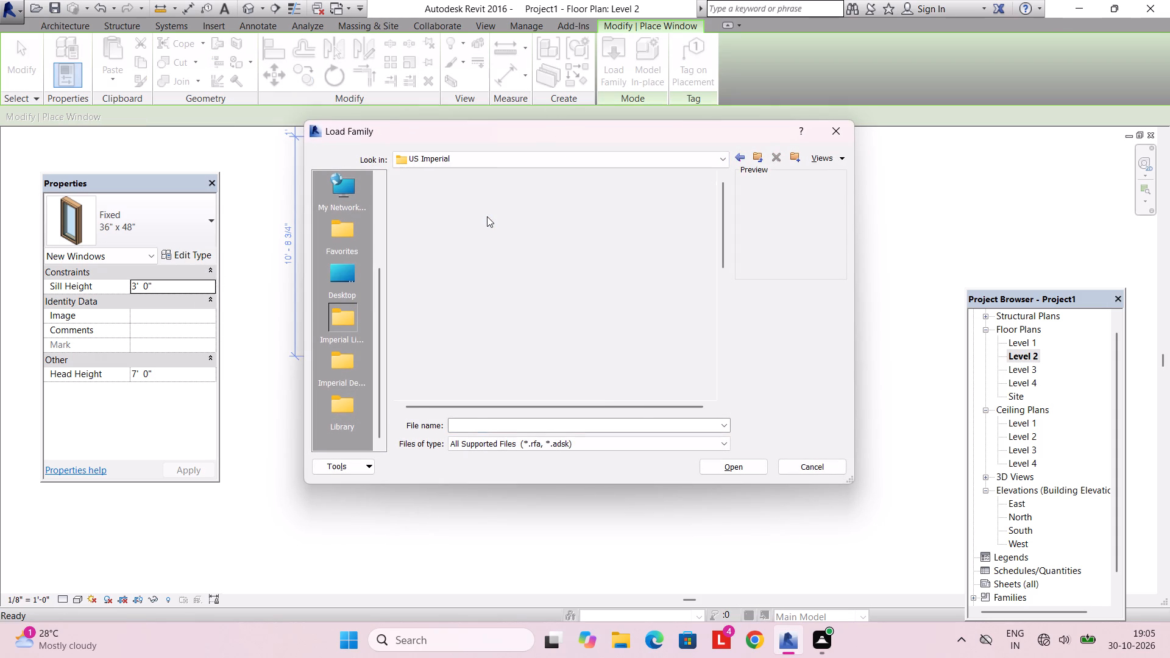
{"action": "scroll", "coordinate": [450, 281], "scroll_direction": "down", "scroll_amount": 14}
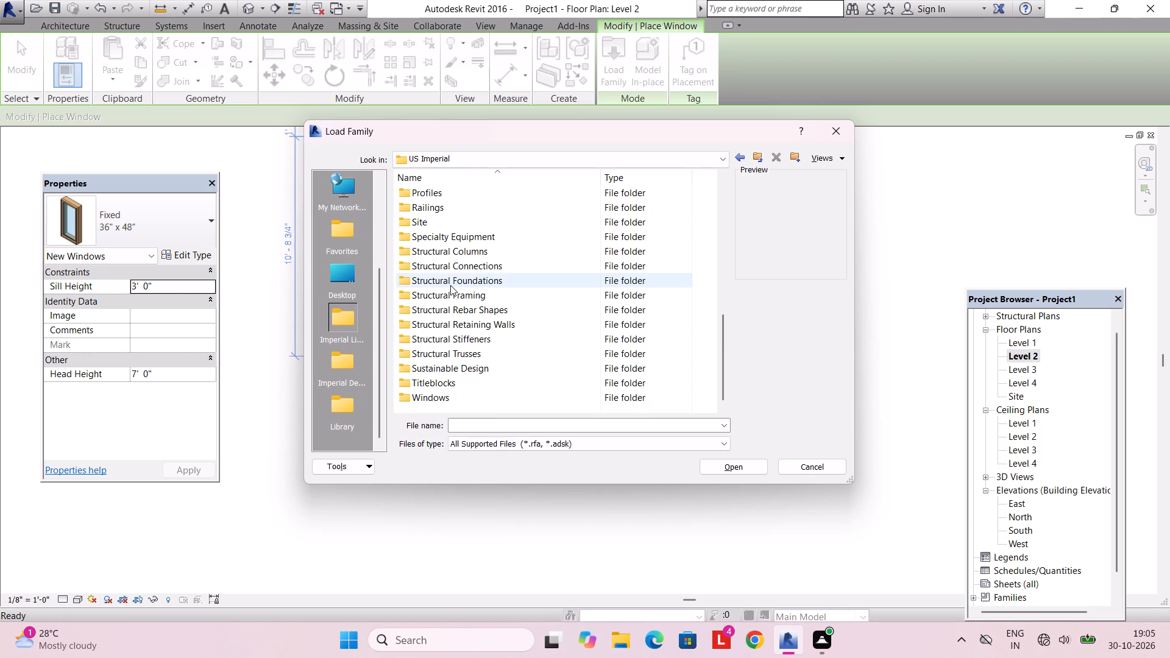
{"action": "scroll", "coordinate": [450, 285], "scroll_direction": "down", "scroll_amount": 5}
{"action": "double_click", "coordinate": [472, 396]}
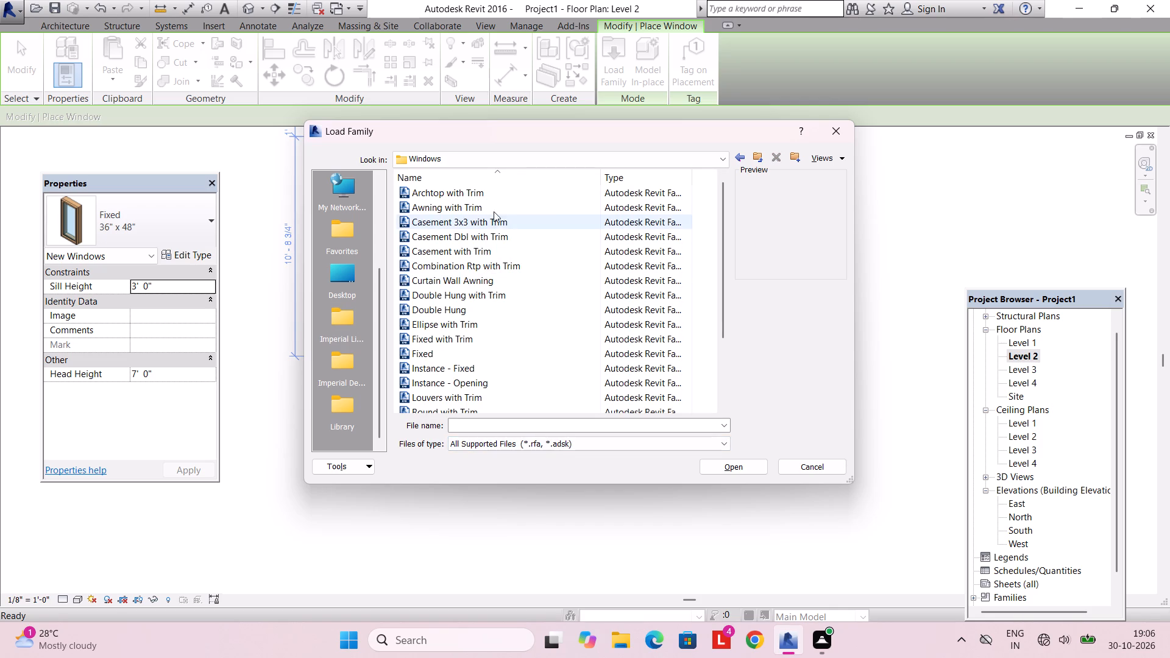
{"action": "left_click", "coordinate": [495, 205]}
{"action": "double_click", "coordinate": [496, 210]}
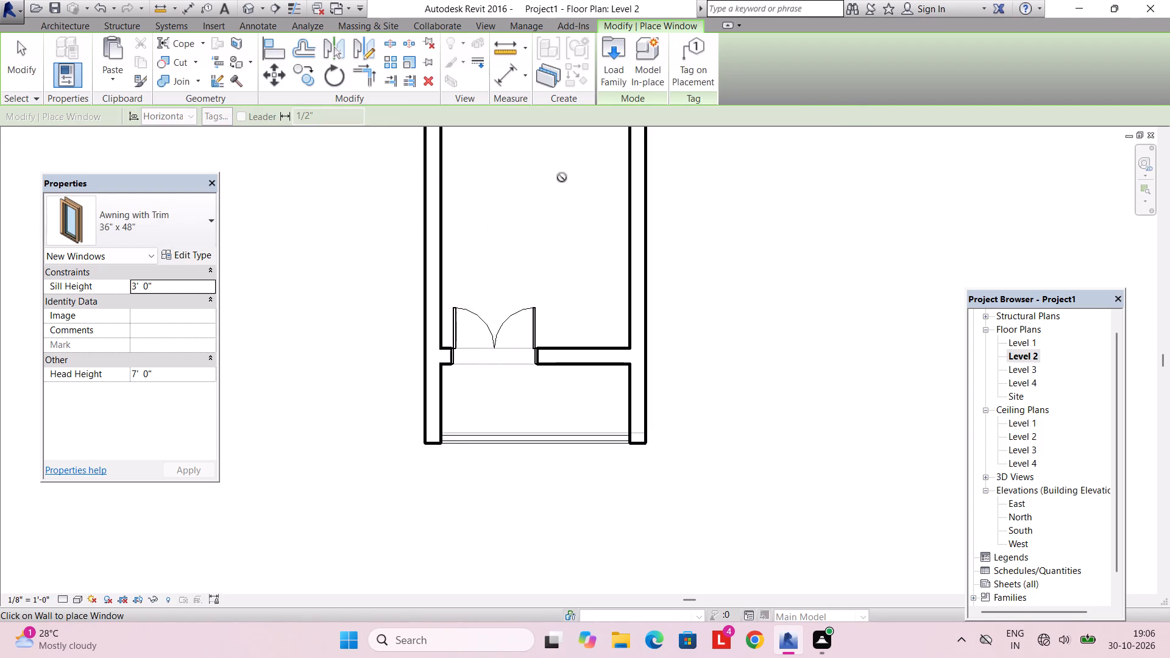
Compare the window families in the US Imperial Windows library and load Casement Dbl with Trim for placement.
{"action": "left_click", "coordinate": [608, 74]}
{"action": "left_click", "coordinate": [528, 164]}
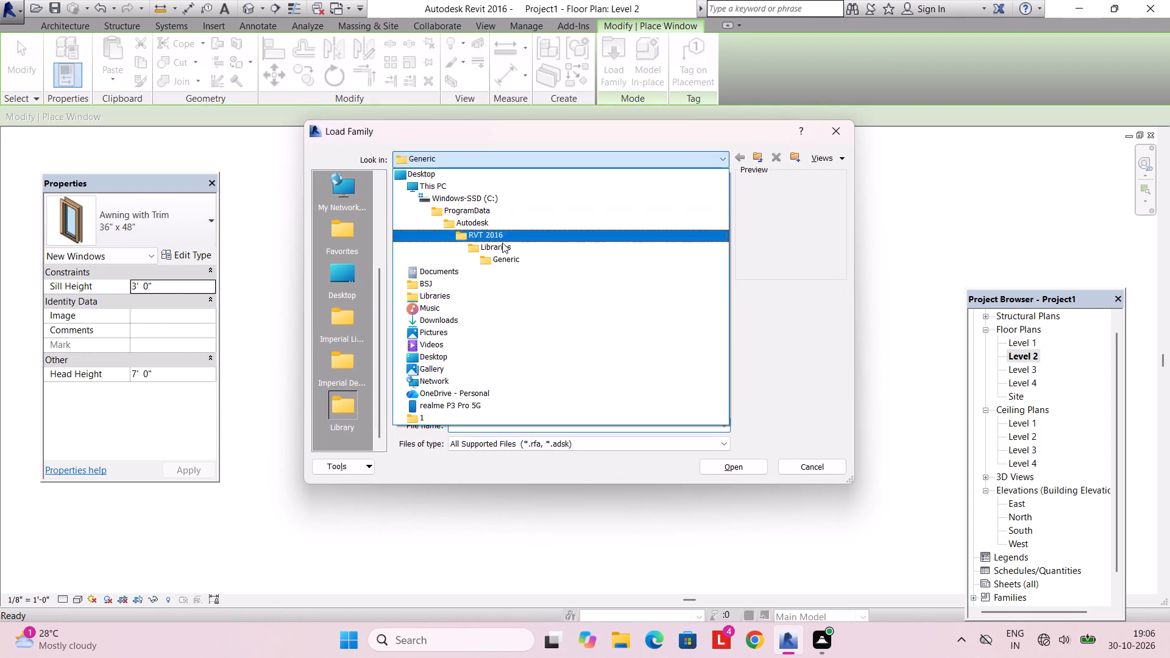
{"action": "double_click", "coordinate": [513, 250]}
{"action": "double_click", "coordinate": [512, 224]}
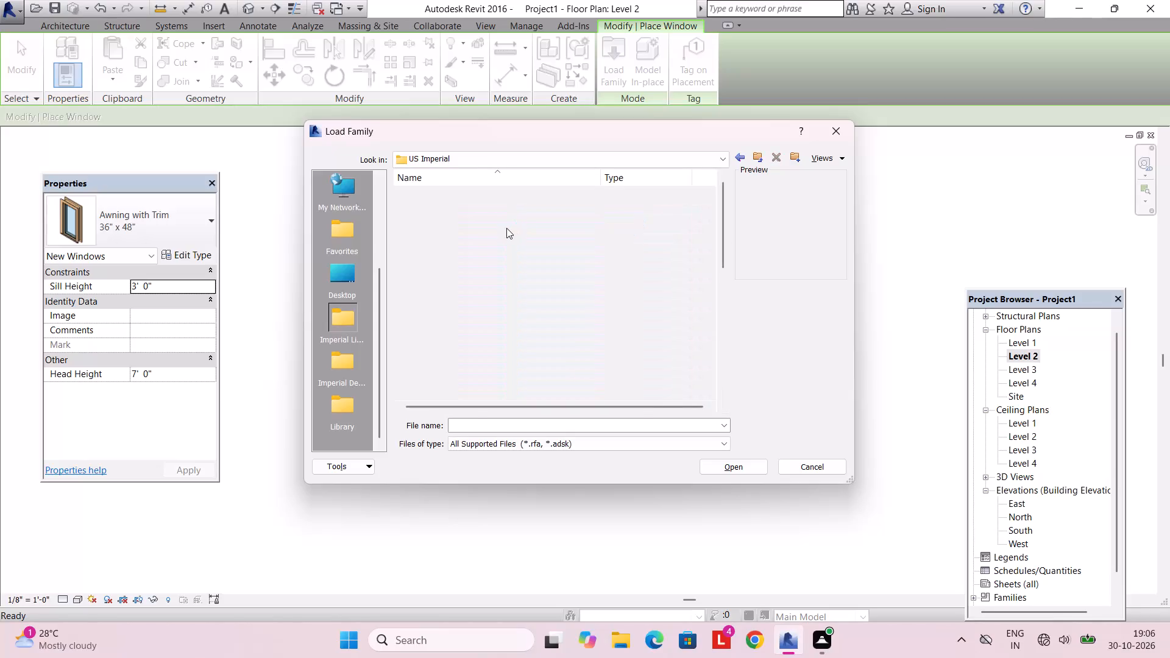
{"action": "scroll", "coordinate": [481, 328], "scroll_direction": "down", "scroll_amount": 11}
{"action": "double_click", "coordinate": [487, 392]}
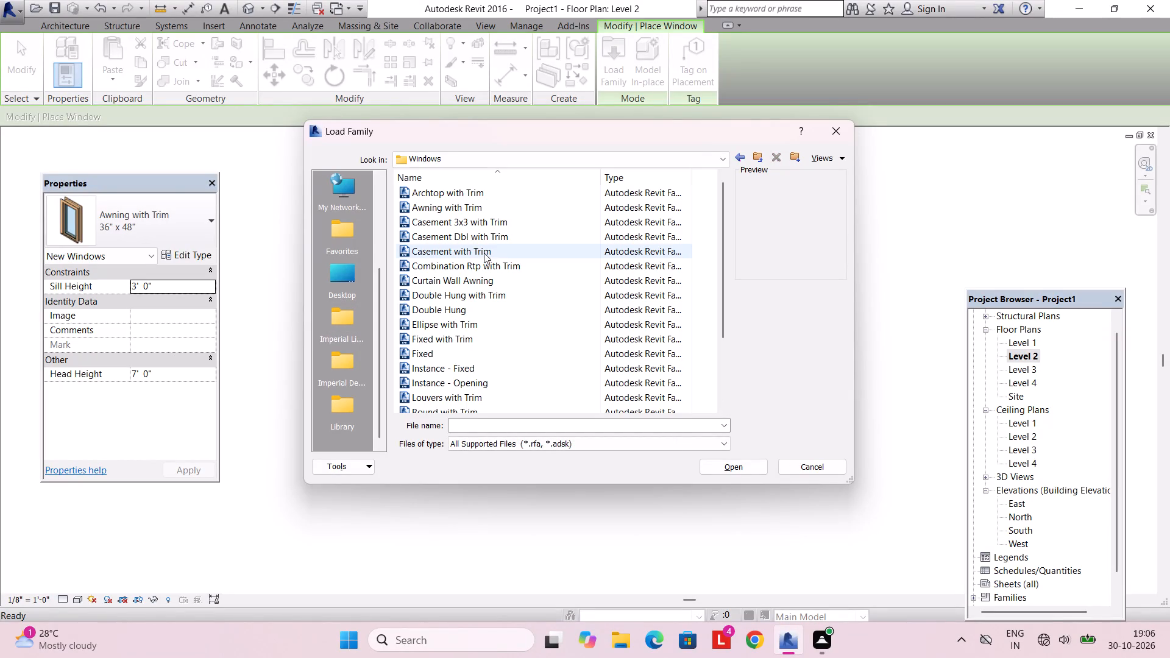
{"action": "left_click", "coordinate": [484, 253]}
{"action": "left_click", "coordinate": [491, 232]}
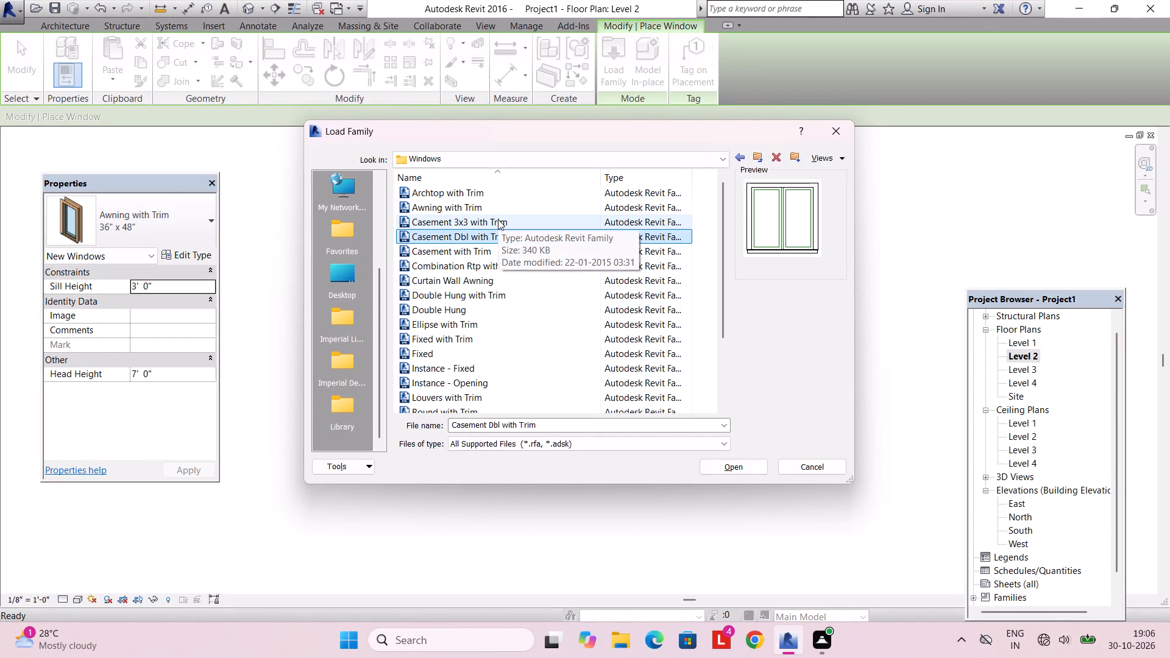
{"action": "left_click", "coordinate": [487, 213]}
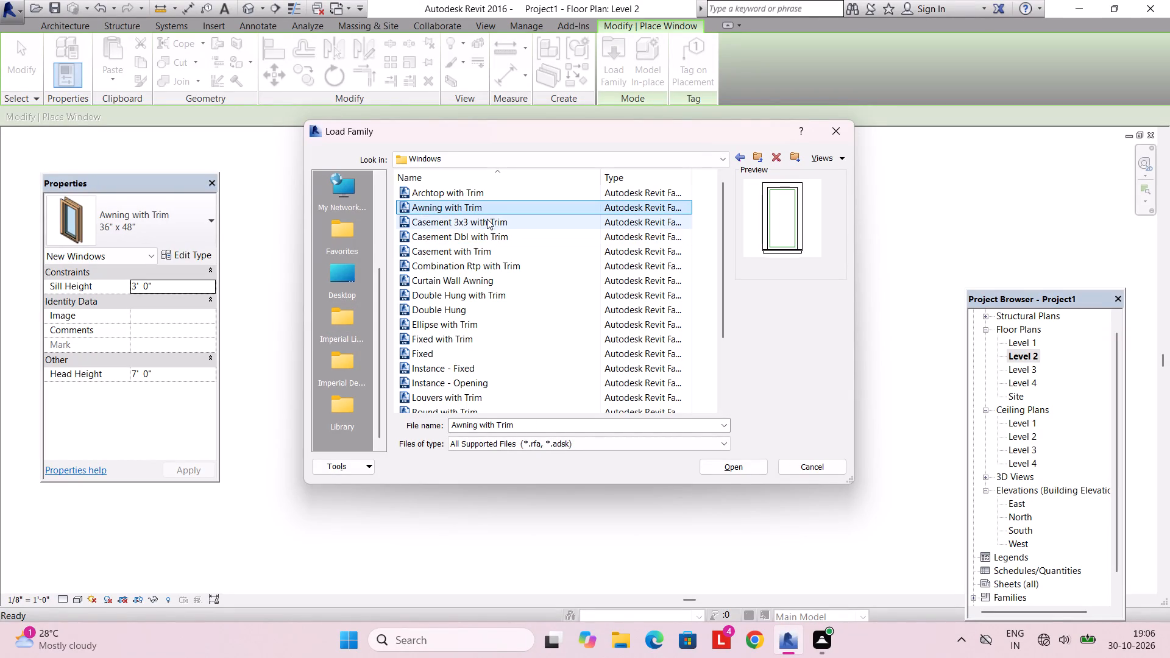
{"action": "left_click", "coordinate": [491, 227]}
{"action": "left_click", "coordinate": [491, 248]}
{"action": "left_click", "coordinate": [491, 273]}
{"action": "left_click", "coordinate": [484, 292]}
{"action": "left_click", "coordinate": [488, 260]}
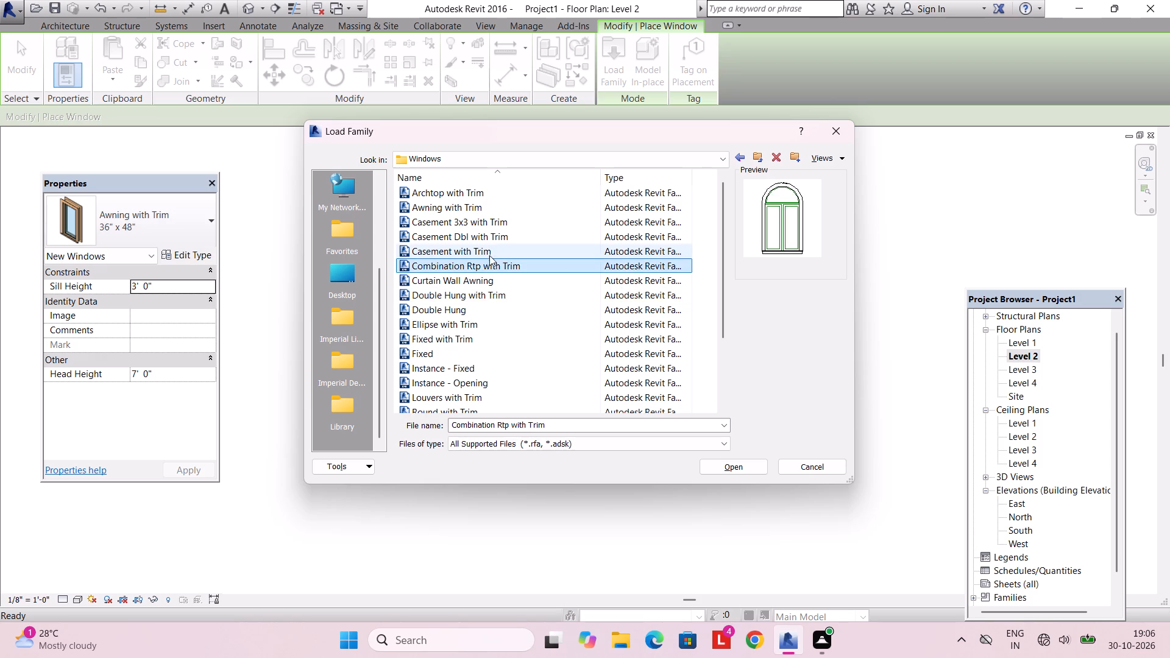
{"action": "left_click", "coordinate": [490, 240]}
{"action": "double_click", "coordinate": [490, 239]}
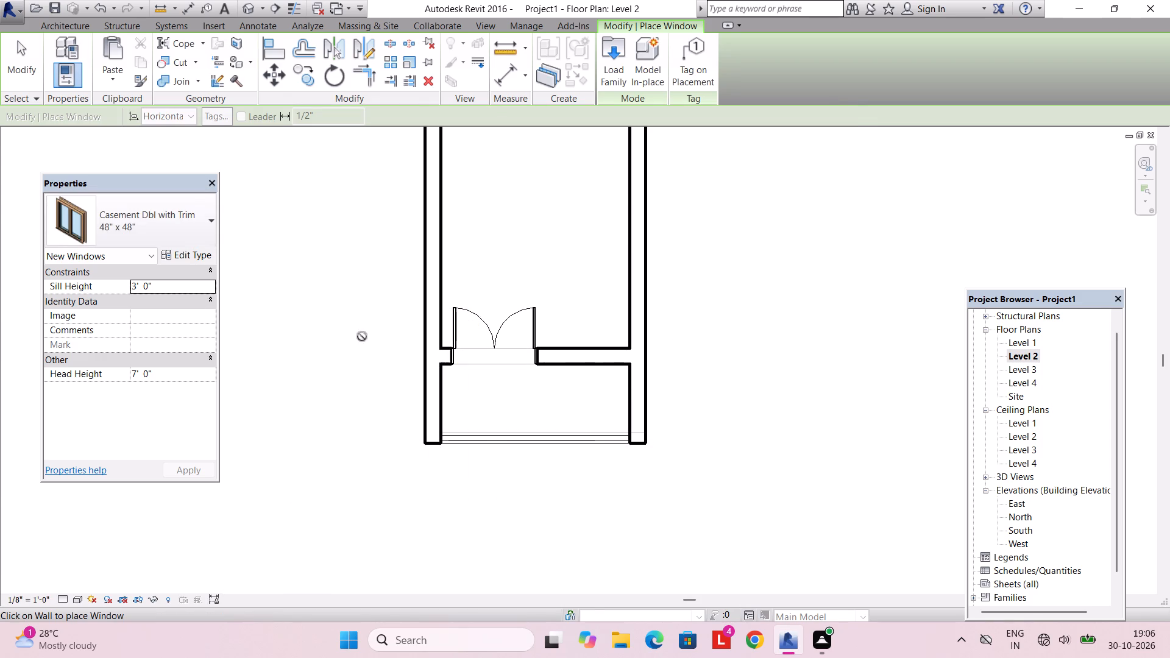
Set the type width of the Casement Dbl with Trim 48" x 48" window to 3'.
{"action": "left_click", "coordinate": [212, 263]}
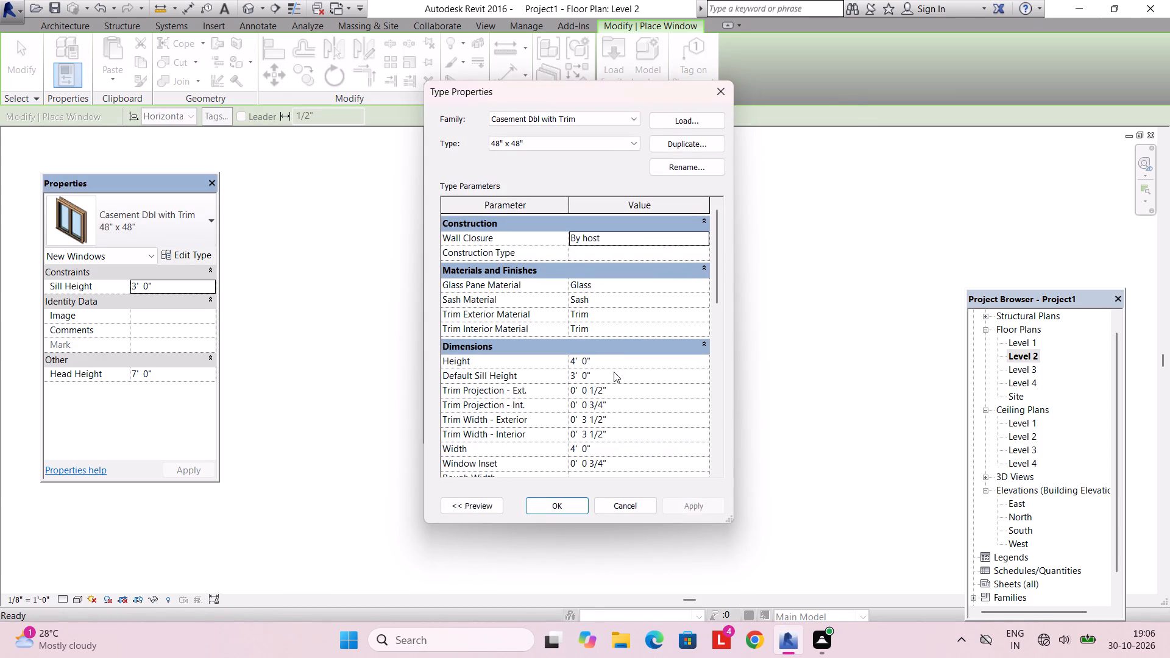
{"action": "left_click", "coordinate": [614, 448]}
{"action": "type", "text": "3'"}
{"action": "key", "text": "Return"}
{"action": "key", "text": "Return"}
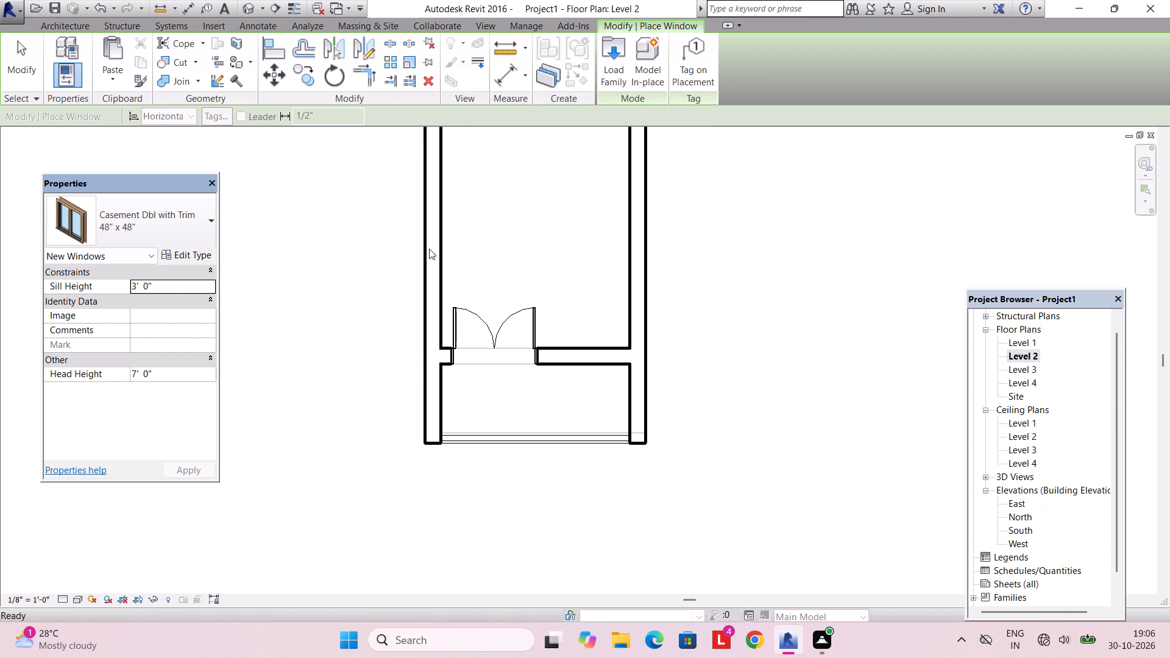
Place the casement window in Level 2's balcony wall beside the double door, centred 4'-7" from the door and 2'-5" from the side wall.
{"action": "left_click", "coordinate": [63, 22]}
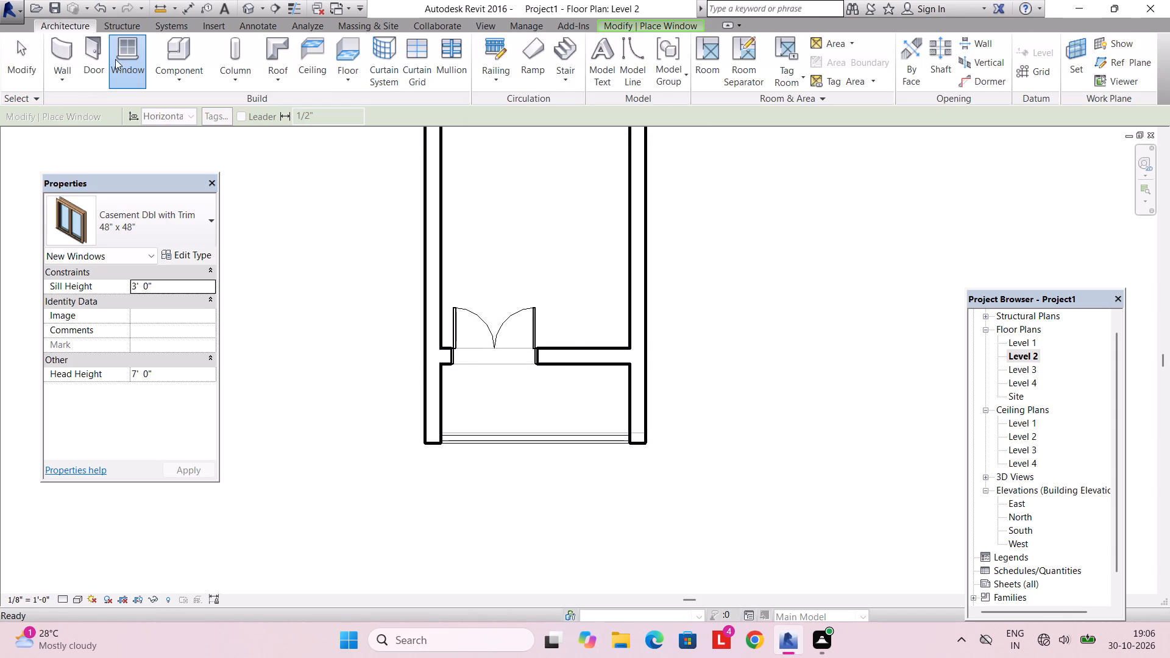
{"action": "left_click", "coordinate": [115, 59]}
{"action": "scroll", "coordinate": [588, 359], "scroll_direction": "up", "scroll_amount": 4}
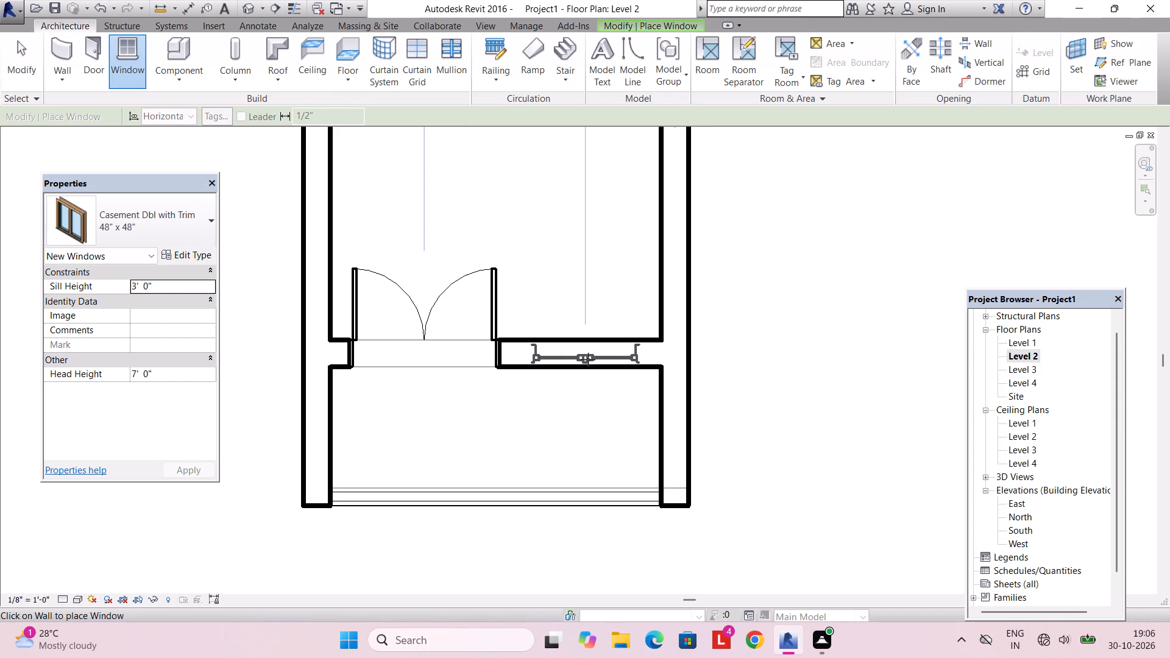
{"action": "left_click", "coordinate": [589, 364]}
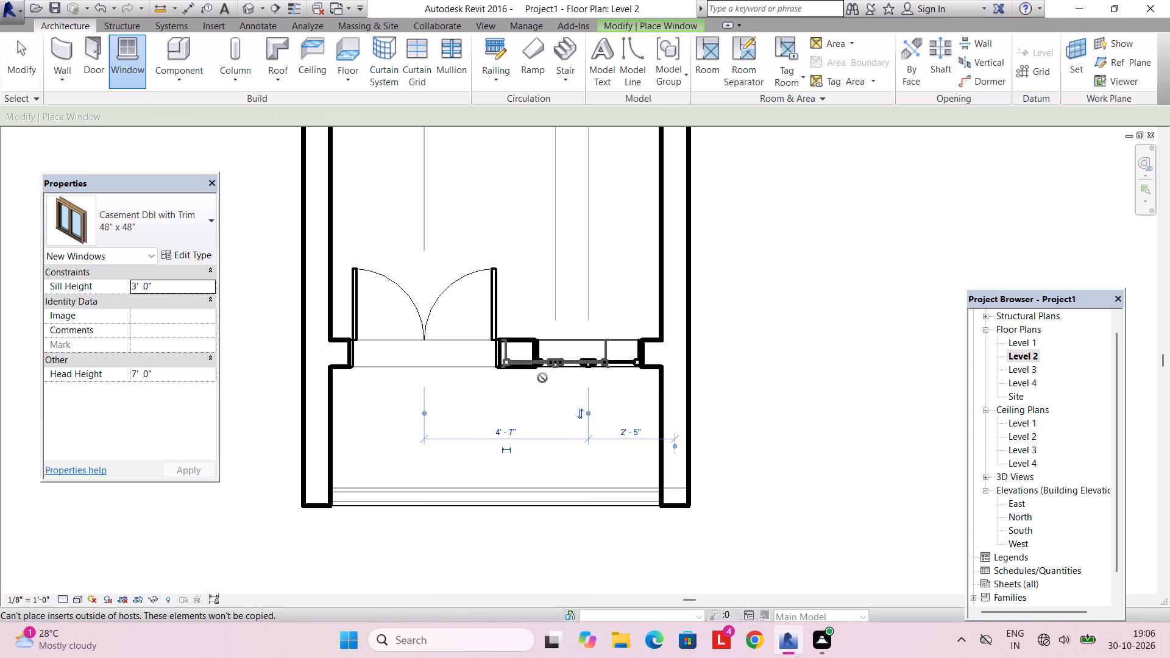
{"action": "scroll", "coordinate": [508, 398], "scroll_direction": "down", "scroll_amount": 3}
{"action": "scroll", "coordinate": [509, 398], "scroll_direction": "up", "scroll_amount": 2}
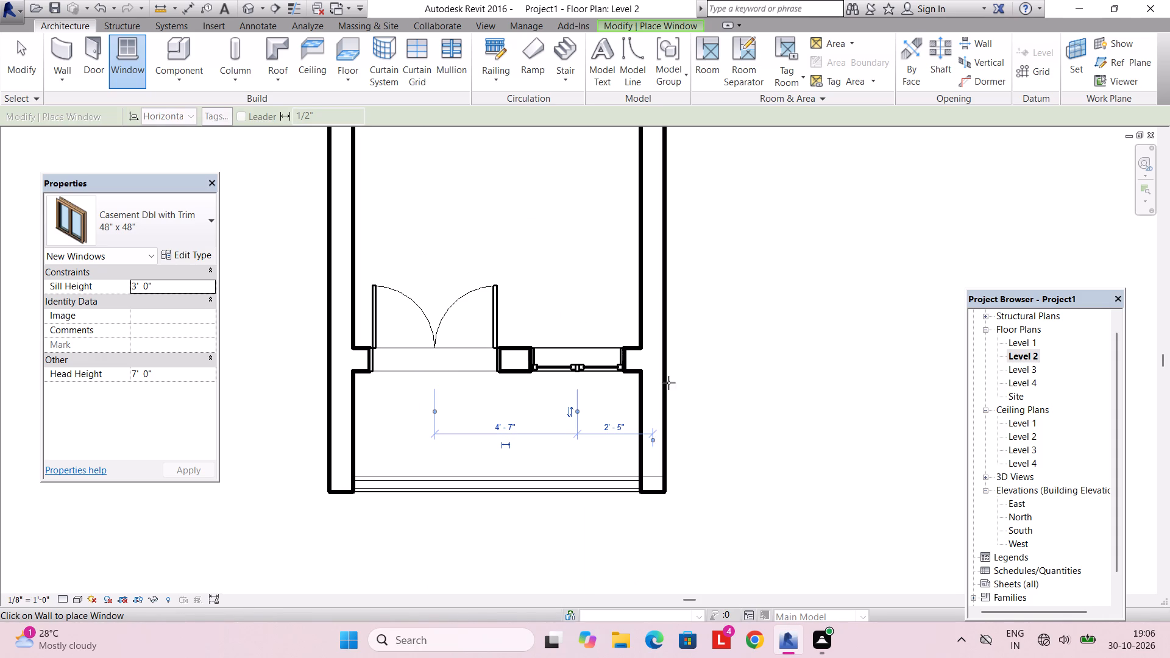
On Level 1, place the same casement window in the front wall, centred 4'-6" from the double door and 2'-6" from the side wall.
{"action": "double_click", "coordinate": [1027, 346]}
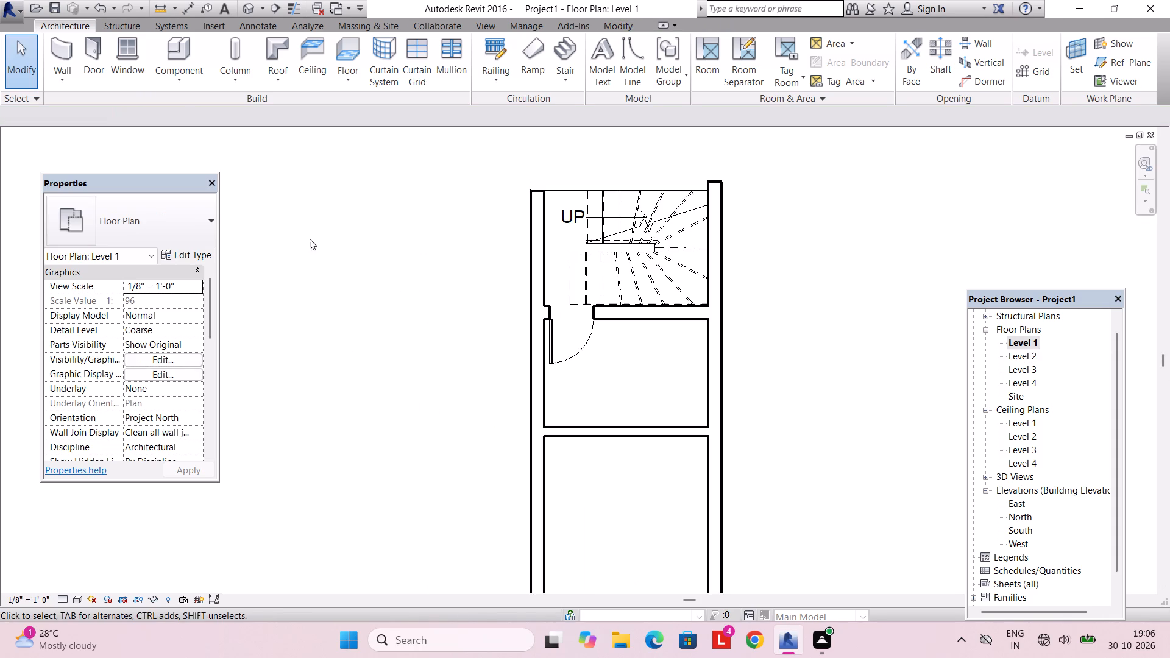
{"action": "scroll", "coordinate": [361, 435], "scroll_direction": "down", "scroll_amount": 3}
{"action": "middle_click_drag", "start_coordinate": [370, 439], "coordinate": [338, 350]}
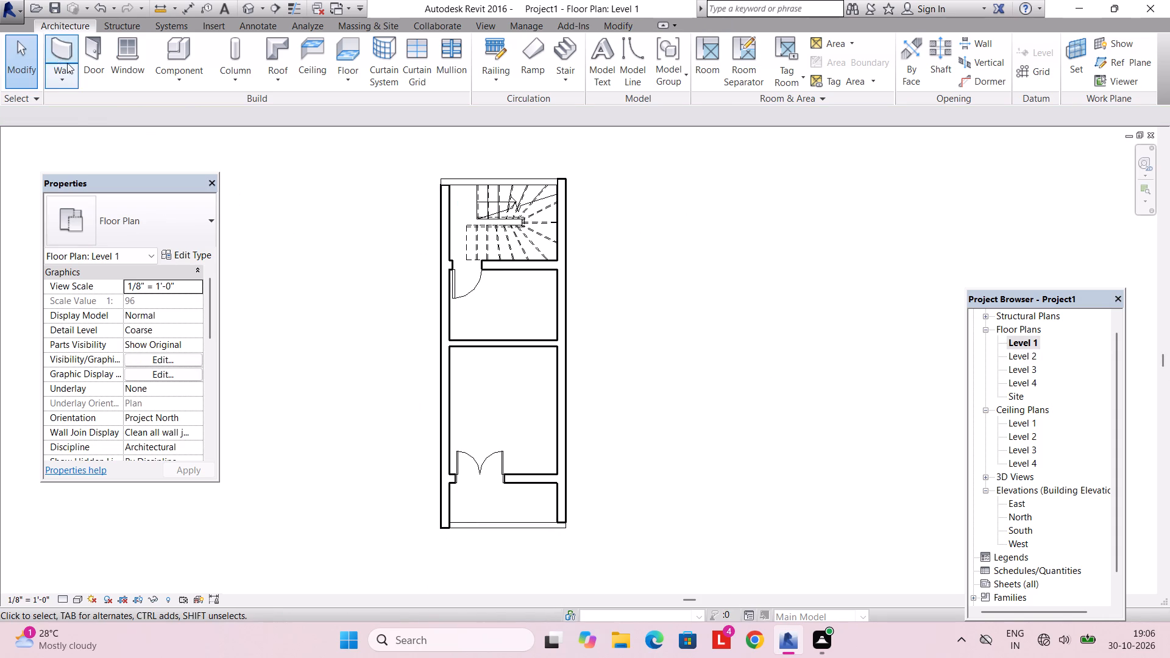
{"action": "left_click", "coordinate": [118, 55]}
{"action": "scroll", "coordinate": [537, 489], "scroll_direction": "up", "scroll_amount": 6}
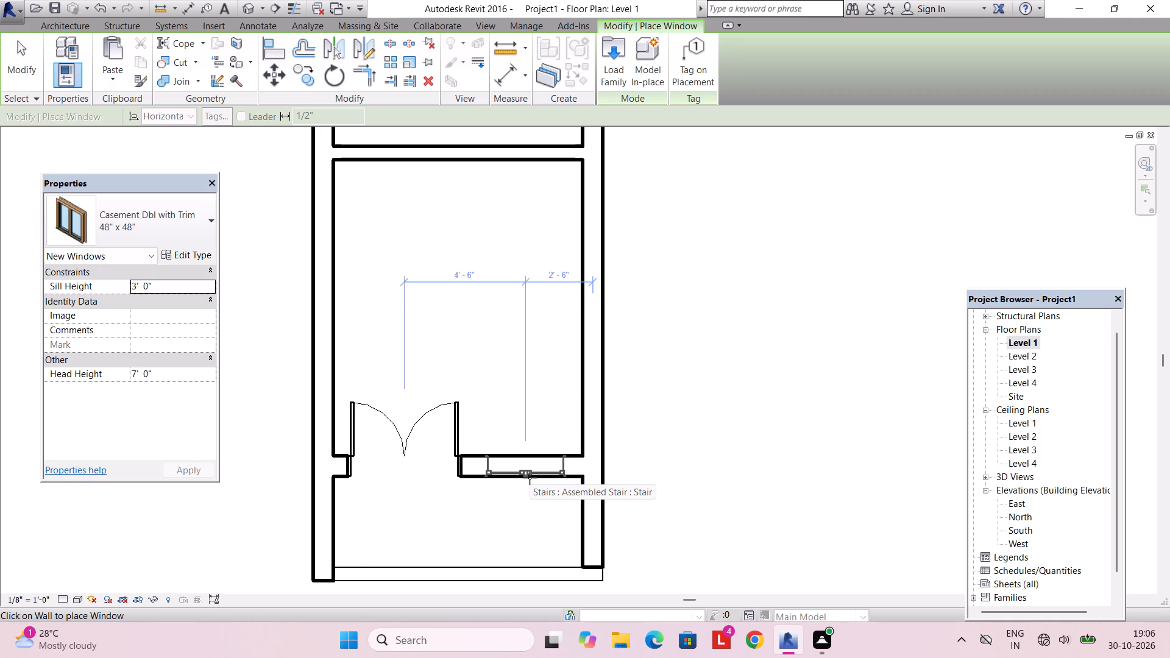
{"action": "left_click", "coordinate": [530, 478]}
{"action": "scroll", "coordinate": [531, 411], "scroll_direction": "up", "scroll_amount": 2}
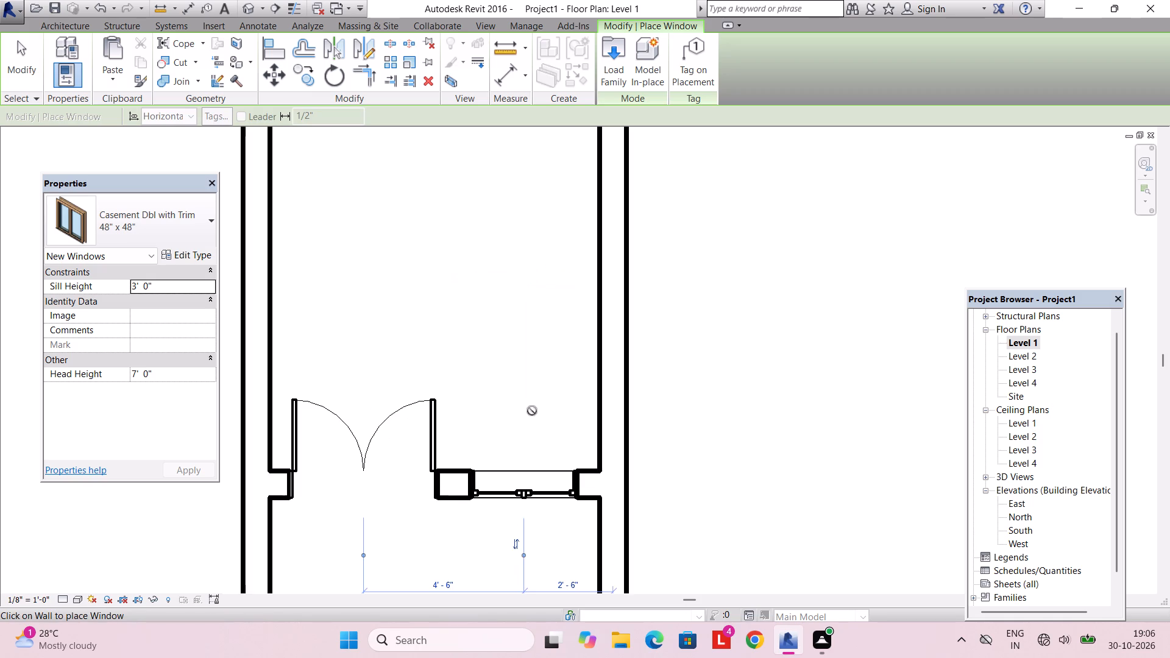
{"action": "scroll", "coordinate": [530, 398], "scroll_direction": "down", "scroll_amount": 4}
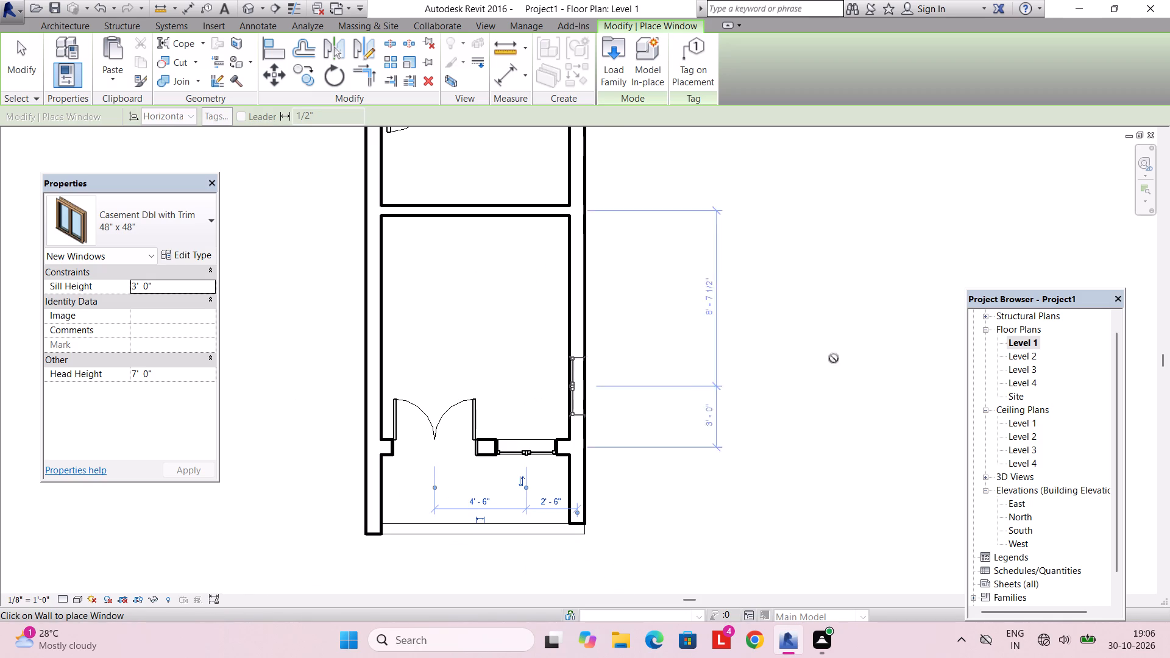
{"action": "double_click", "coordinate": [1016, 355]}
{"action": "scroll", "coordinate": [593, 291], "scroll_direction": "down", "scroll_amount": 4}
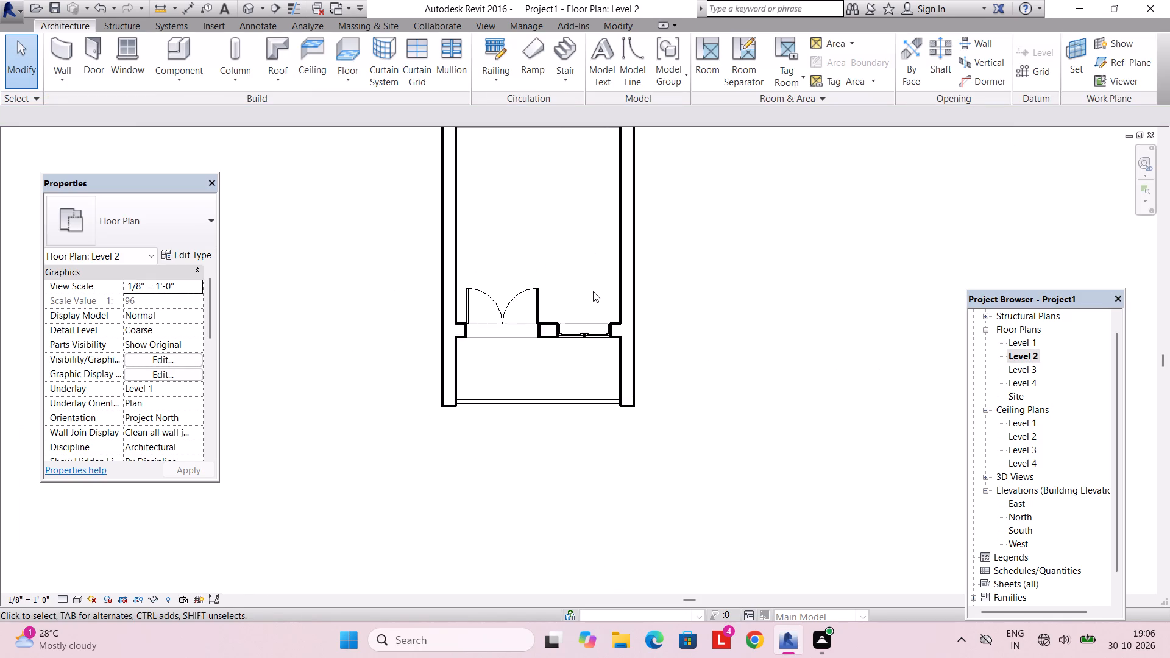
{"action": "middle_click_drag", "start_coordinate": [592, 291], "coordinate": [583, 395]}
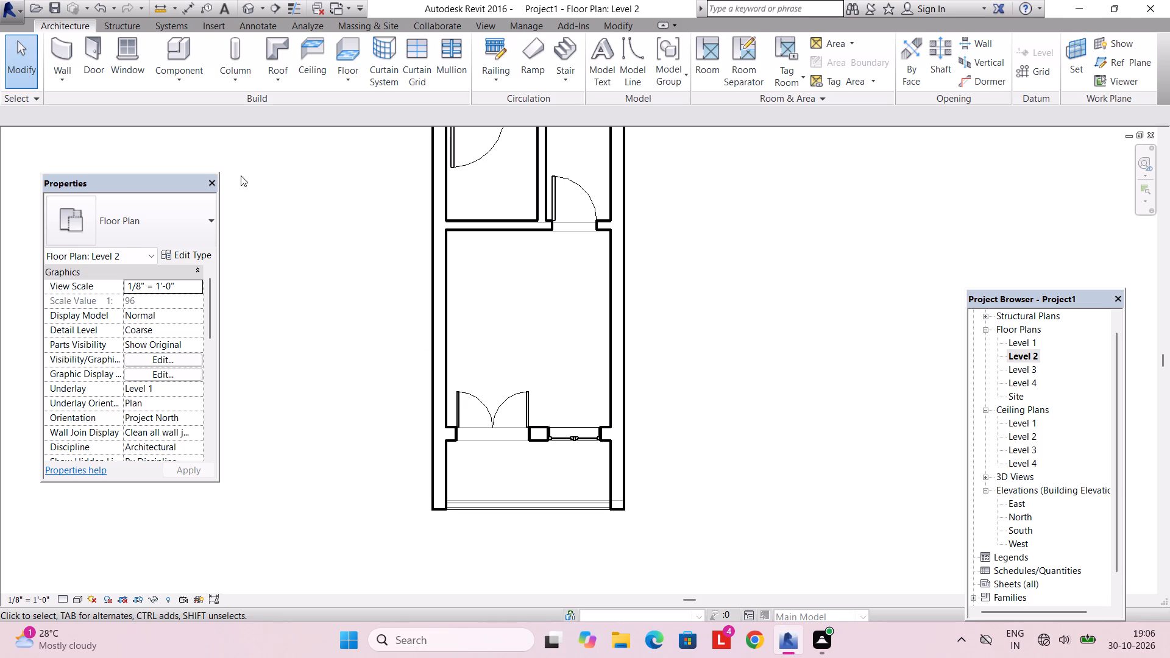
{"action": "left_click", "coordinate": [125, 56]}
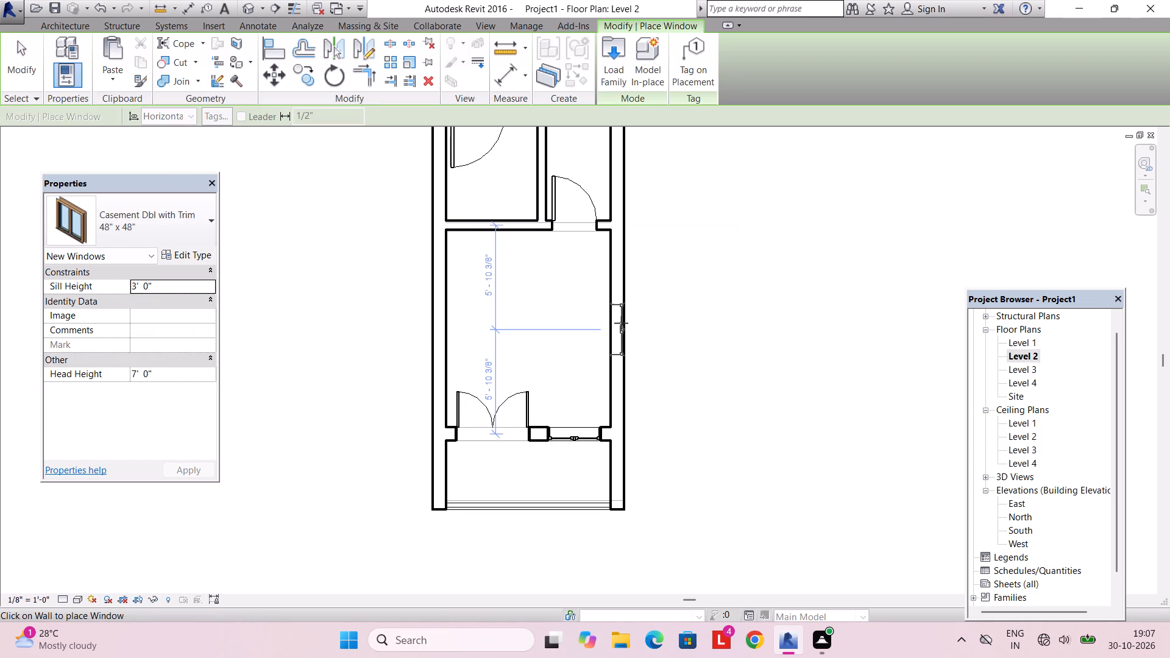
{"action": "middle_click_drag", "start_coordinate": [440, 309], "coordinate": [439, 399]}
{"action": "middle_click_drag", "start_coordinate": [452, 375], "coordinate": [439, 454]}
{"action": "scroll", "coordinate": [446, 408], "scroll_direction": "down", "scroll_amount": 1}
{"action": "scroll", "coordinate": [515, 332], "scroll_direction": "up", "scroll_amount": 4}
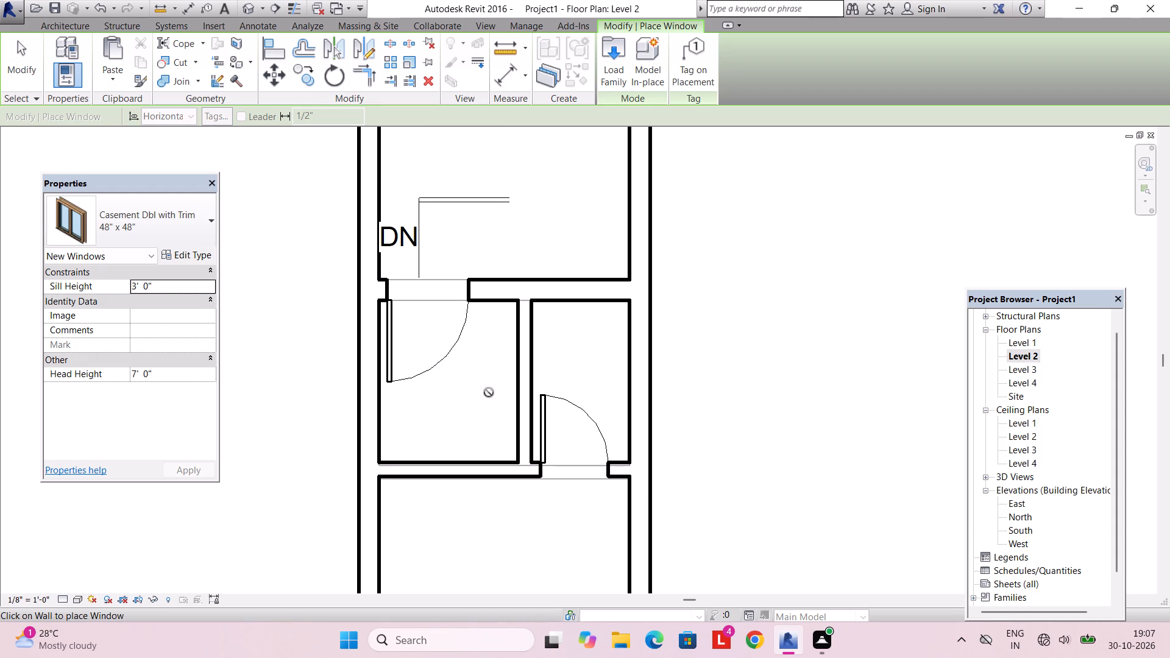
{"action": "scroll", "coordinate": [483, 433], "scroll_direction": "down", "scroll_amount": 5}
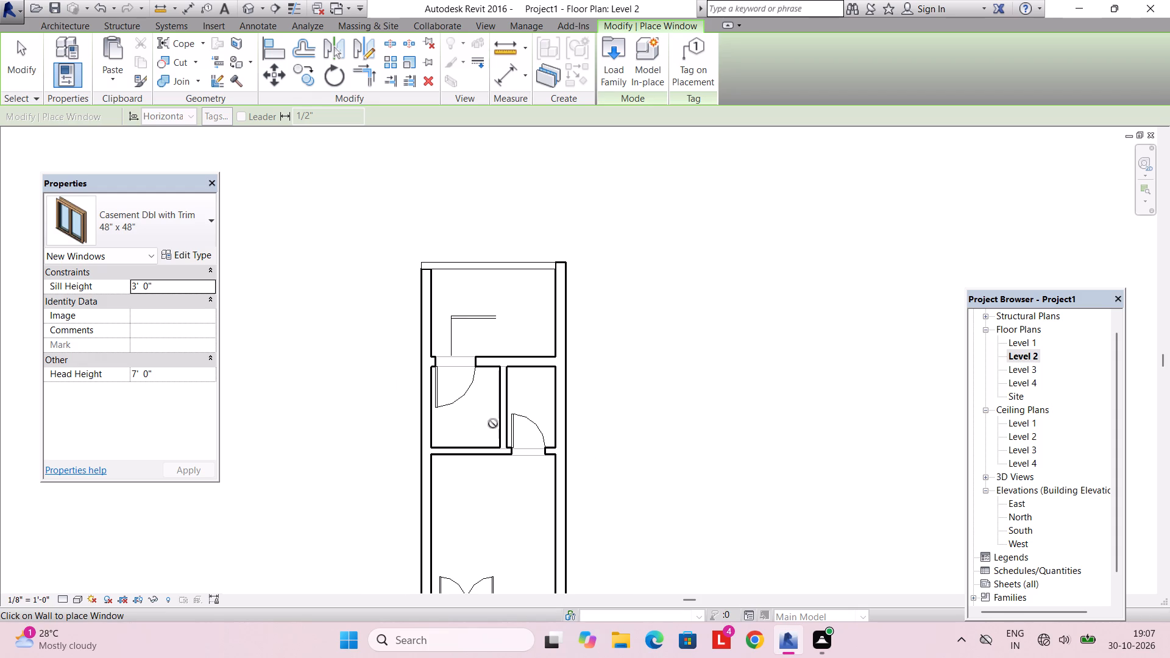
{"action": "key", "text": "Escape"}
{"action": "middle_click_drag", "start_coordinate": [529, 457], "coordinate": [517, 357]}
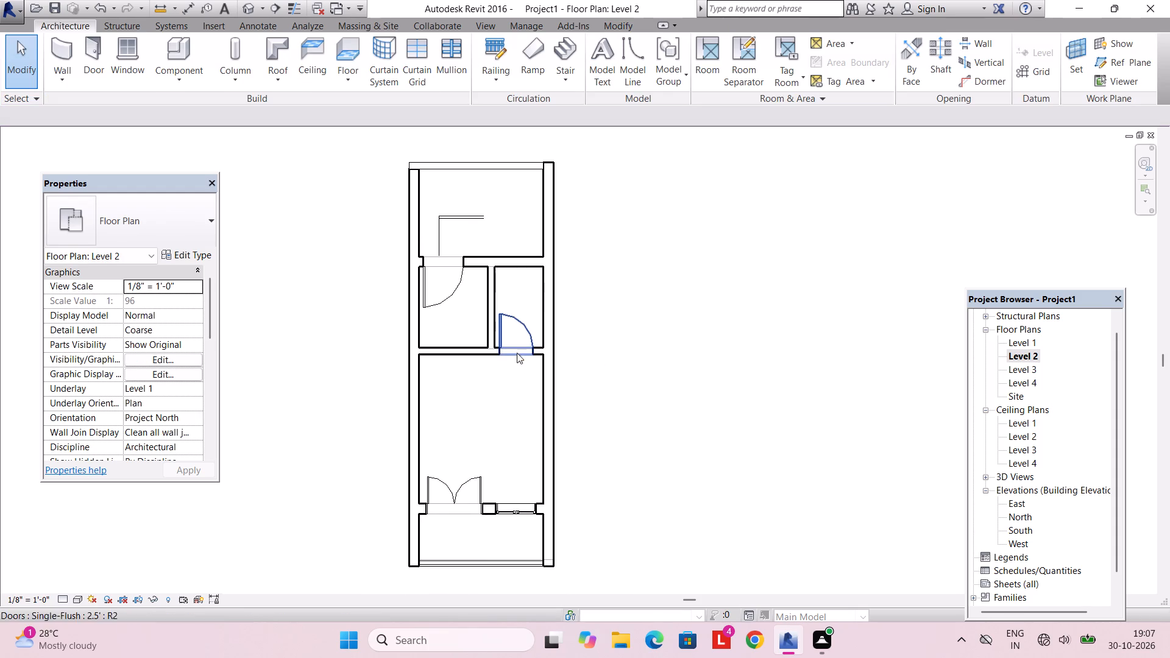
Examine the front facade's double doors, casement windows, balcony and side walls from several angles in the 3D view.
{"action": "left_click", "coordinate": [475, 29]}
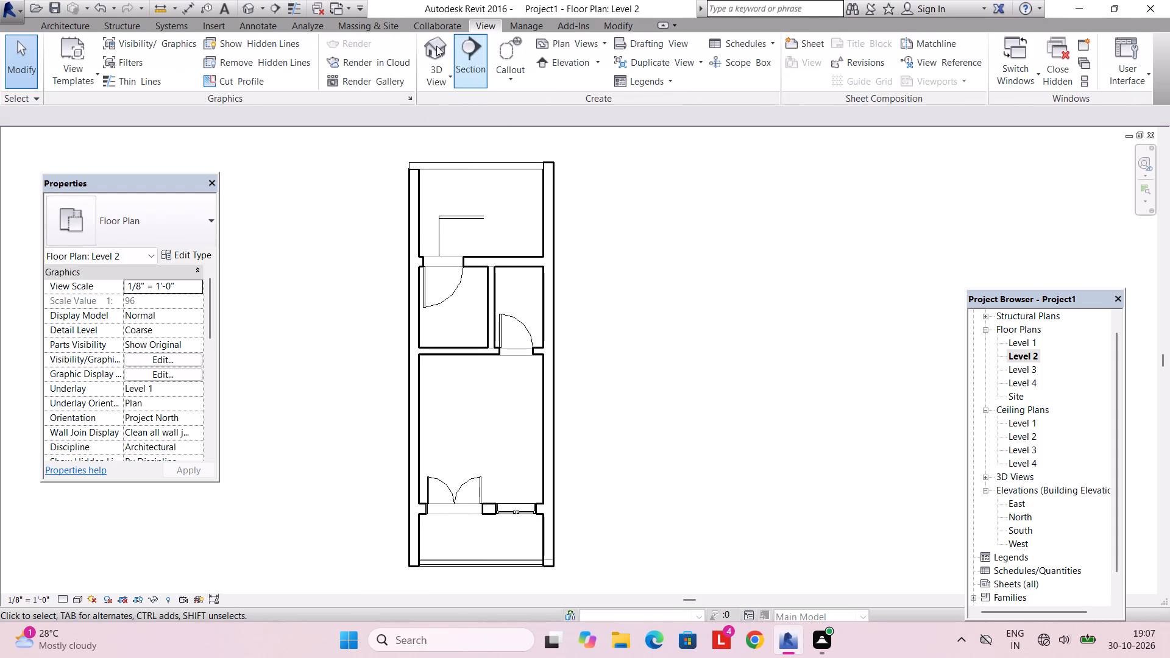
{"action": "left_click", "coordinate": [436, 46]}
{"action": "scroll", "coordinate": [505, 277], "scroll_direction": "down", "scroll_amount": 3}
{"action": "scroll", "coordinate": [508, 302], "scroll_direction": "up", "scroll_amount": 3}
{"action": "scroll", "coordinate": [507, 306], "scroll_direction": "down", "scroll_amount": 3}
{"action": "middle_click_drag", "start_coordinate": [502, 382], "coordinate": [494, 286]}
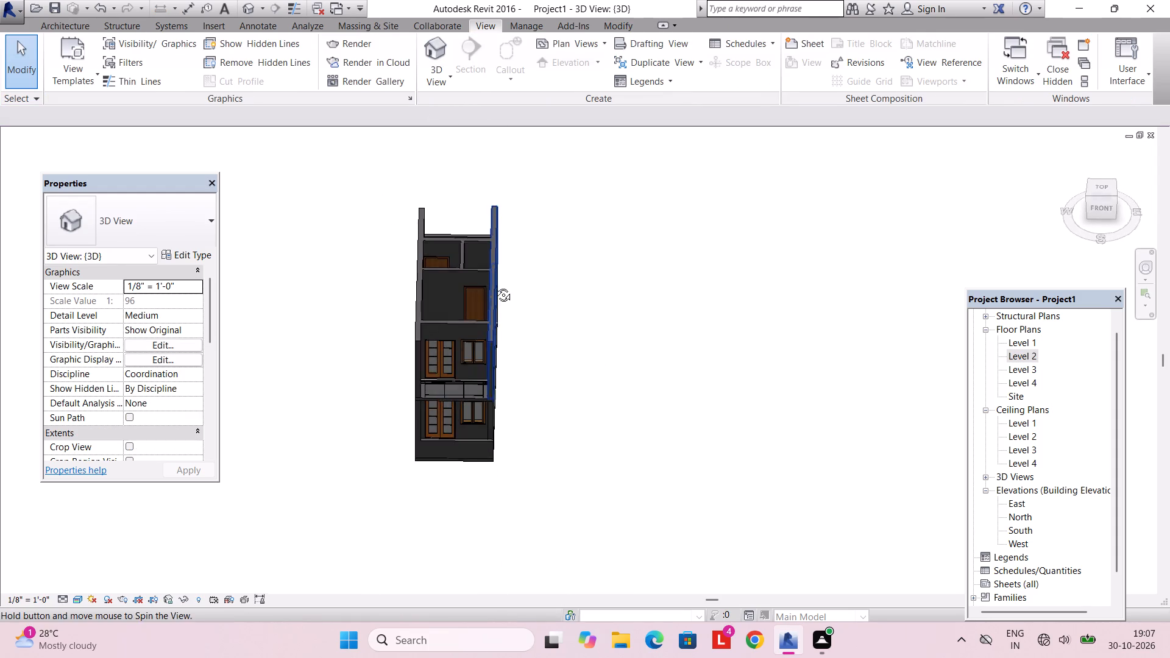
{"action": "middle_click_drag", "start_coordinate": [494, 286], "coordinate": [494, 285]}
{"action": "scroll", "coordinate": [487, 294], "scroll_direction": "up", "scroll_amount": 3}
{"action": "middle_click_drag", "start_coordinate": [483, 308], "coordinate": [486, 245], "text": "shift"}
{"action": "middle_click_drag", "start_coordinate": [494, 303], "coordinate": [501, 191], "text": "shift"}
{"action": "middle_click_drag", "start_coordinate": [498, 229], "coordinate": [505, 393]}
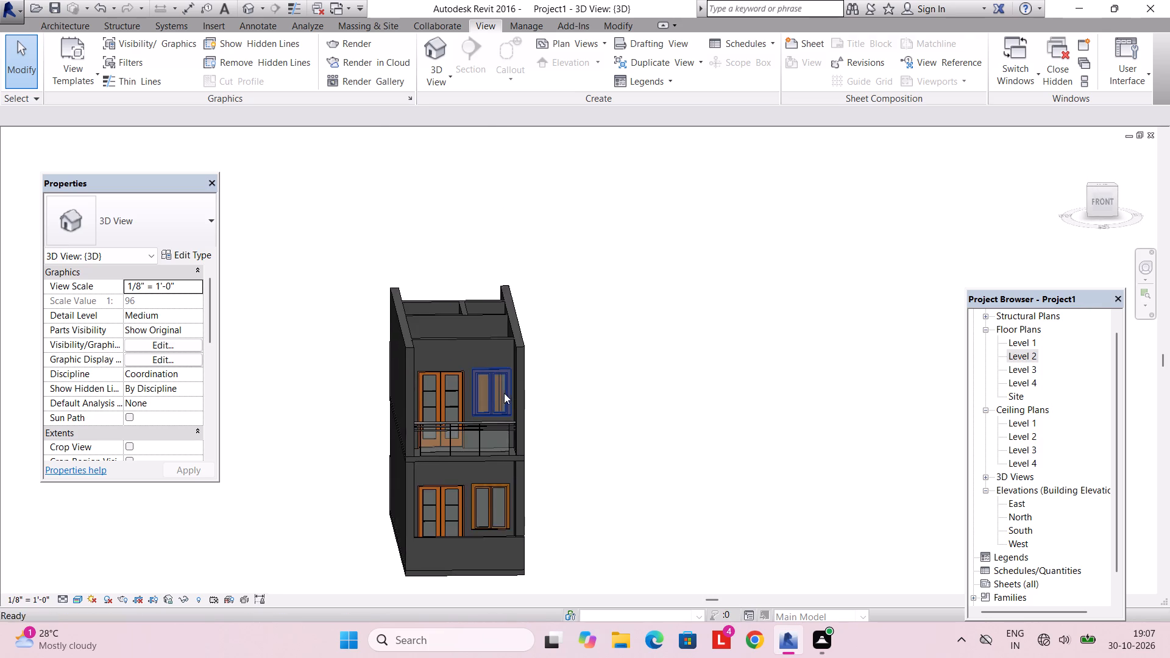
{"action": "scroll", "coordinate": [503, 391], "scroll_direction": "up", "scroll_amount": 1, "text": "shift"}
{"action": "middle_click_drag", "start_coordinate": [501, 384], "coordinate": [489, 341], "text": "shift"}
{"action": "middle_click_drag", "start_coordinate": [483, 343], "coordinate": [506, 365], "text": "shift"}
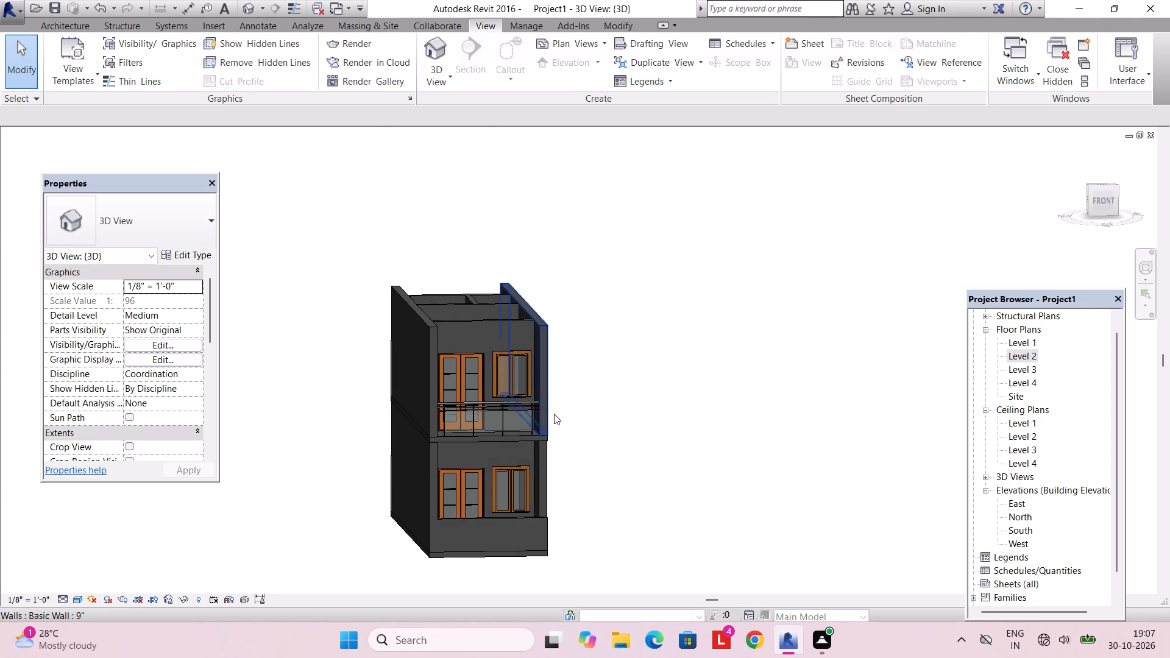
{"action": "middle_click_drag", "start_coordinate": [545, 443], "coordinate": [553, 486], "text": "shift"}
{"action": "middle_click_drag", "start_coordinate": [615, 434], "coordinate": [644, 503], "text": "shift"}
{"action": "scroll", "coordinate": [642, 485], "scroll_direction": "up", "scroll_amount": 2}
{"action": "scroll", "coordinate": [642, 483], "scroll_direction": "down", "scroll_amount": 2}
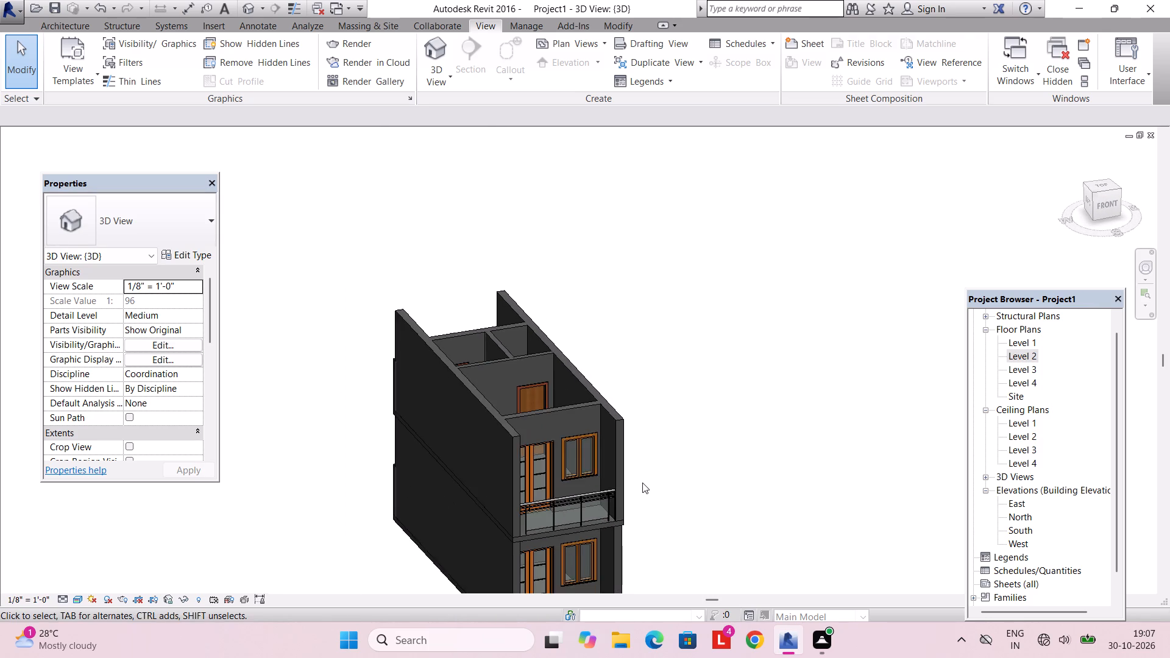
{"action": "scroll", "coordinate": [642, 483], "scroll_direction": "down", "scroll_amount": 1}
{"action": "middle_click_drag", "start_coordinate": [642, 483], "coordinate": [598, 362], "text": "shift"}
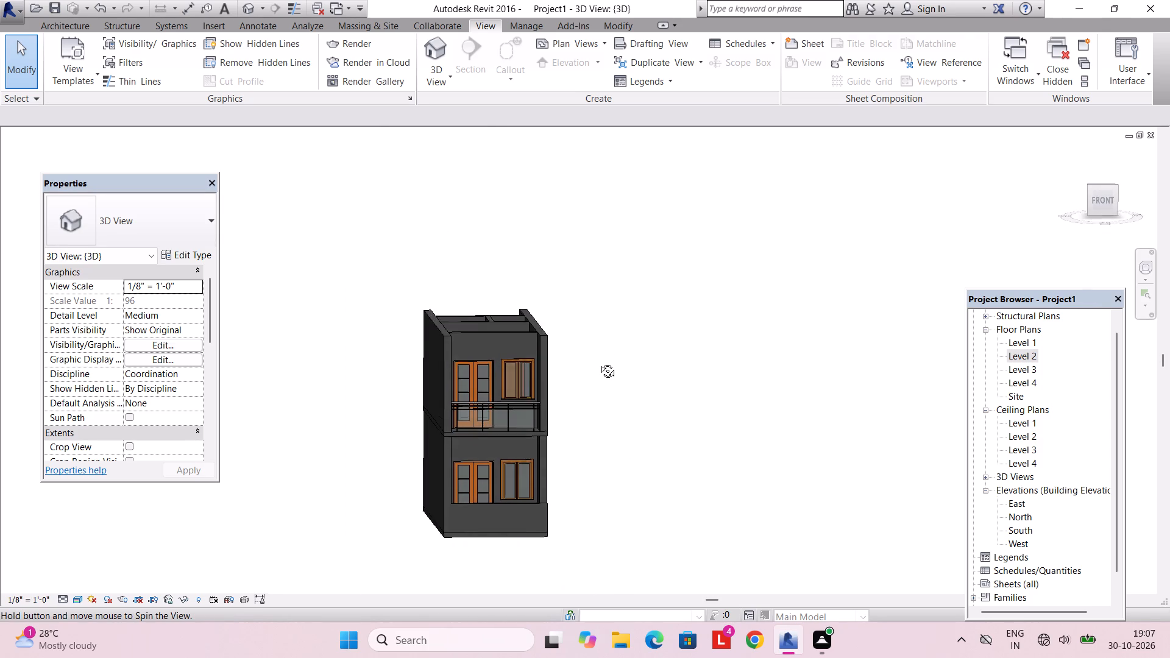
{"action": "middle_click_drag", "start_coordinate": [598, 362], "coordinate": [590, 370], "text": "shift"}
{"action": "scroll", "coordinate": [548, 389], "scroll_direction": "up", "scroll_amount": 3}
{"action": "middle_click_drag", "start_coordinate": [547, 386], "coordinate": [547, 361], "text": "shift"}
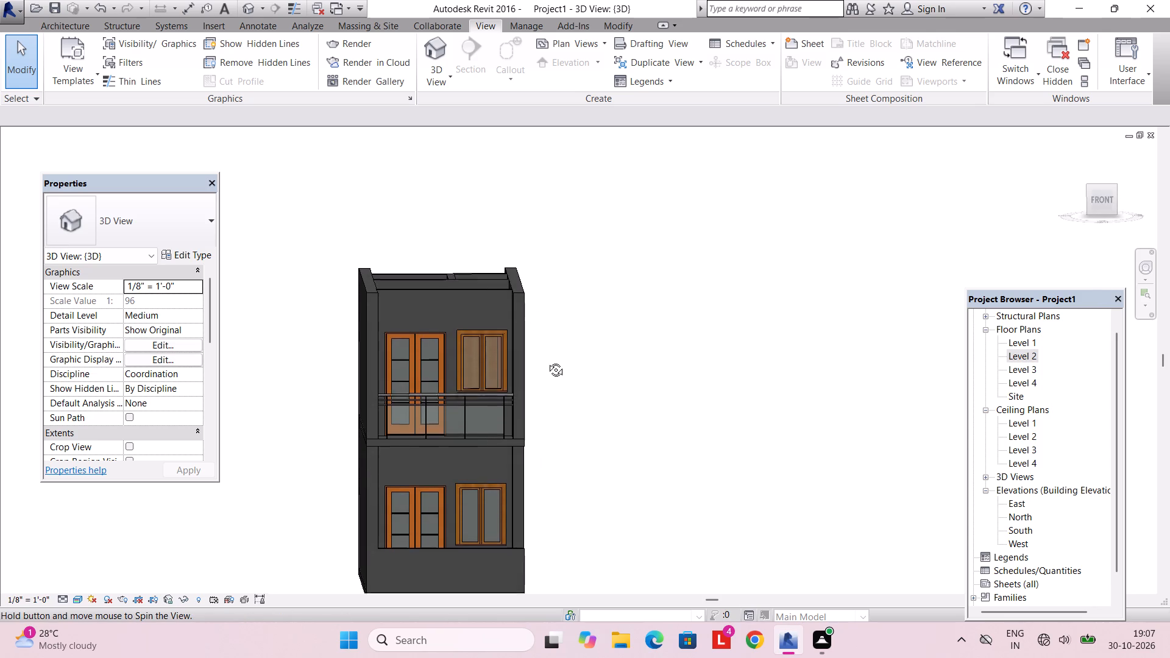
{"action": "middle_click_drag", "start_coordinate": [547, 361], "coordinate": [545, 331], "text": "shift"}
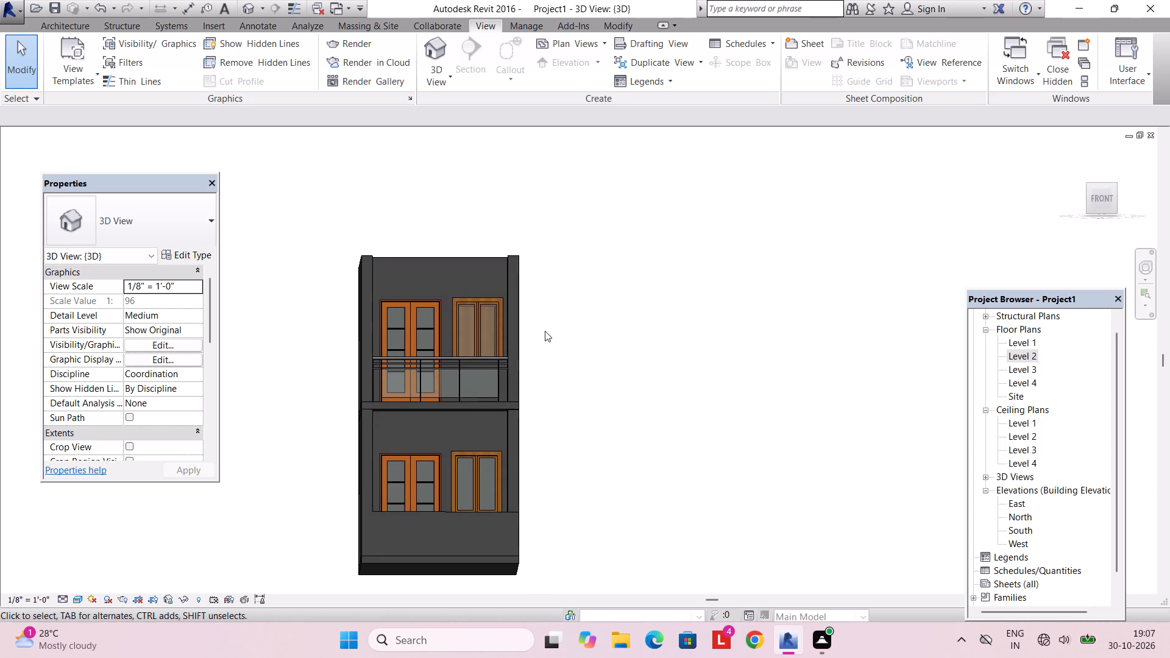
{"action": "middle_click_drag", "start_coordinate": [545, 331], "coordinate": [544, 419], "text": "shift"}
{"action": "scroll", "coordinate": [508, 430], "scroll_direction": "up", "scroll_amount": 3}
{"action": "middle_click_drag", "start_coordinate": [507, 429], "coordinate": [536, 472], "text": "shift"}
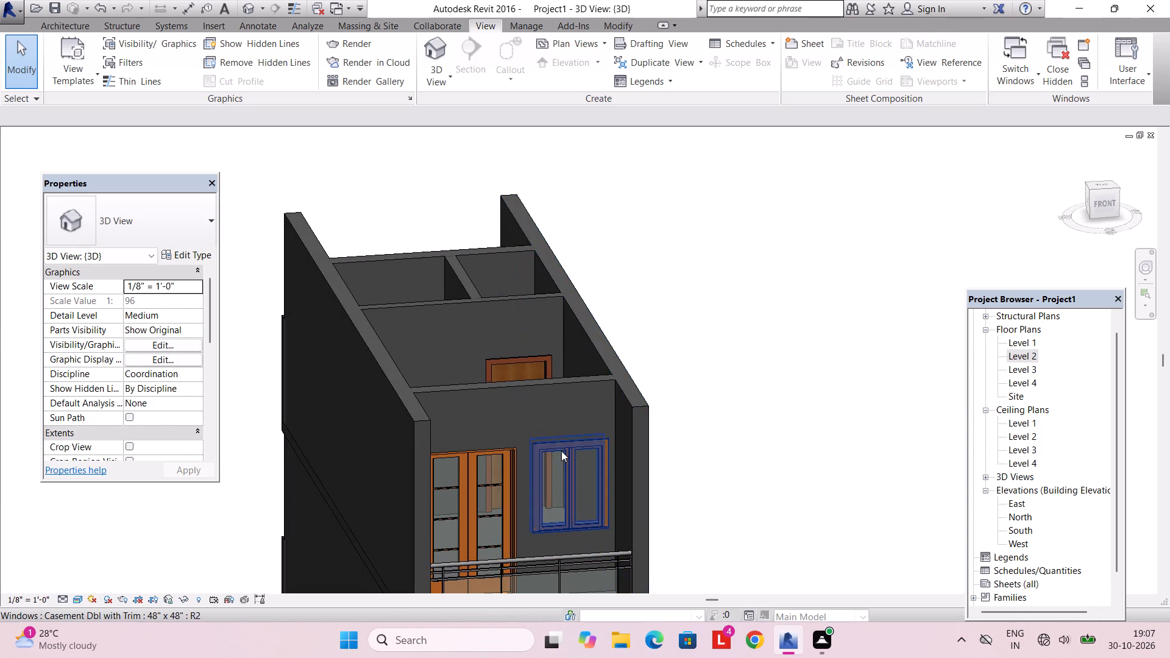
{"action": "middle_click_drag", "start_coordinate": [801, 460], "coordinate": [686, 420]}
{"action": "scroll", "coordinate": [652, 413], "scroll_direction": "down", "scroll_amount": 5}
{"action": "middle_click_drag", "start_coordinate": [652, 413], "coordinate": [720, 430], "text": "shift"}
{"action": "scroll", "coordinate": [694, 425], "scroll_direction": "down", "scroll_amount": 1, "text": "shift"}
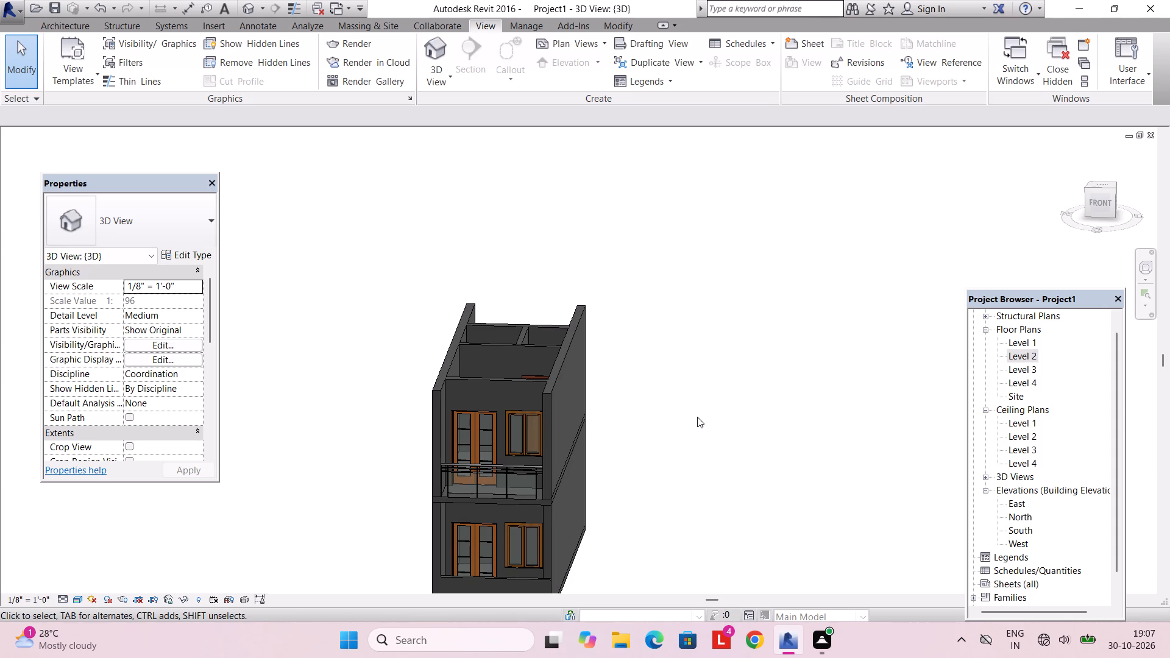
{"action": "middle_click_drag", "start_coordinate": [684, 420], "coordinate": [702, 467], "text": "shift"}
{"action": "scroll", "coordinate": [698, 467], "scroll_direction": "up", "scroll_amount": 1}
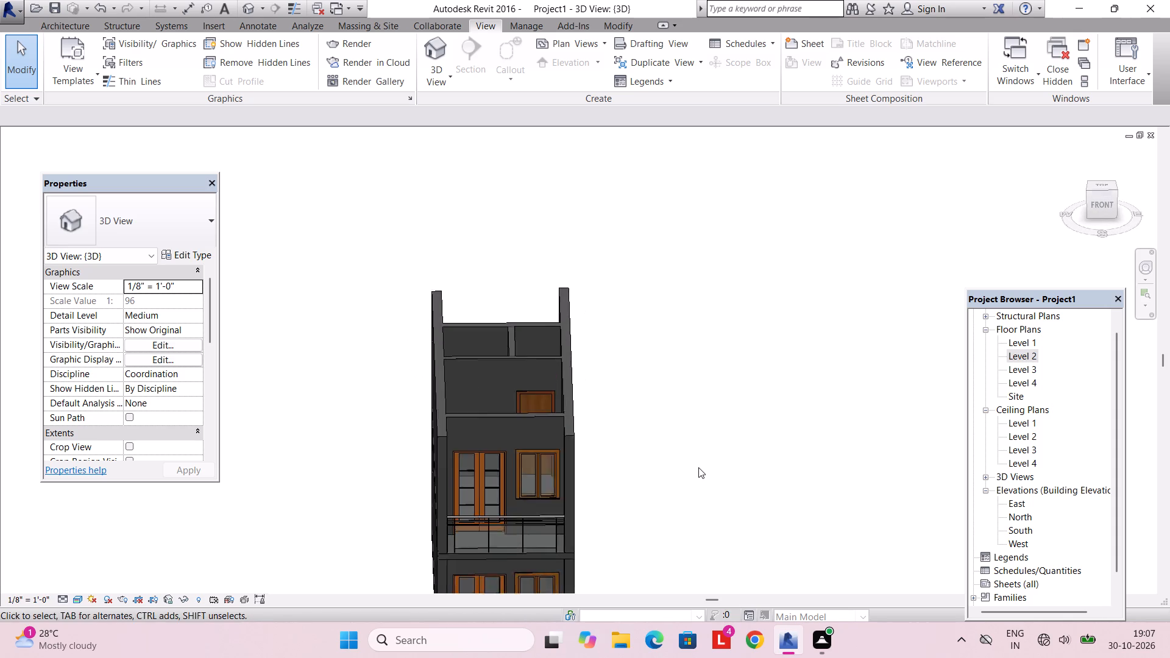
{"action": "scroll", "coordinate": [698, 467], "scroll_direction": "up", "scroll_amount": 2}
{"action": "middle_click_drag", "start_coordinate": [688, 464], "coordinate": [707, 475], "text": "shift"}
{"action": "middle_click_drag", "start_coordinate": [693, 469], "coordinate": [638, 334]}
{"action": "middle_click_drag", "start_coordinate": [623, 345], "coordinate": [682, 400], "text": "shift"}
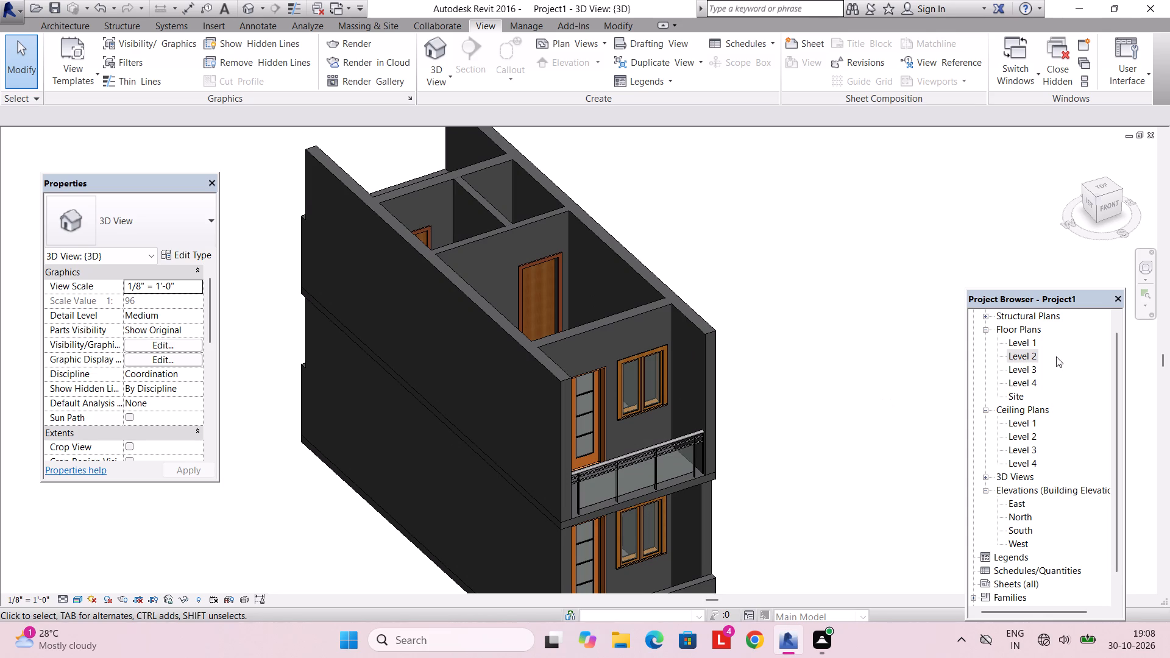
On Level 2, split both 9" side walls in line with the outer face of the balcony's door-and-window wall.
{"action": "double_click", "coordinate": [1029, 354]}
{"action": "scroll", "coordinate": [876, 399], "scroll_direction": "down", "scroll_amount": 4}
{"action": "middle_click_drag", "start_coordinate": [770, 431], "coordinate": [725, 356]}
{"action": "scroll", "coordinate": [637, 394], "scroll_direction": "up", "scroll_amount": 2}
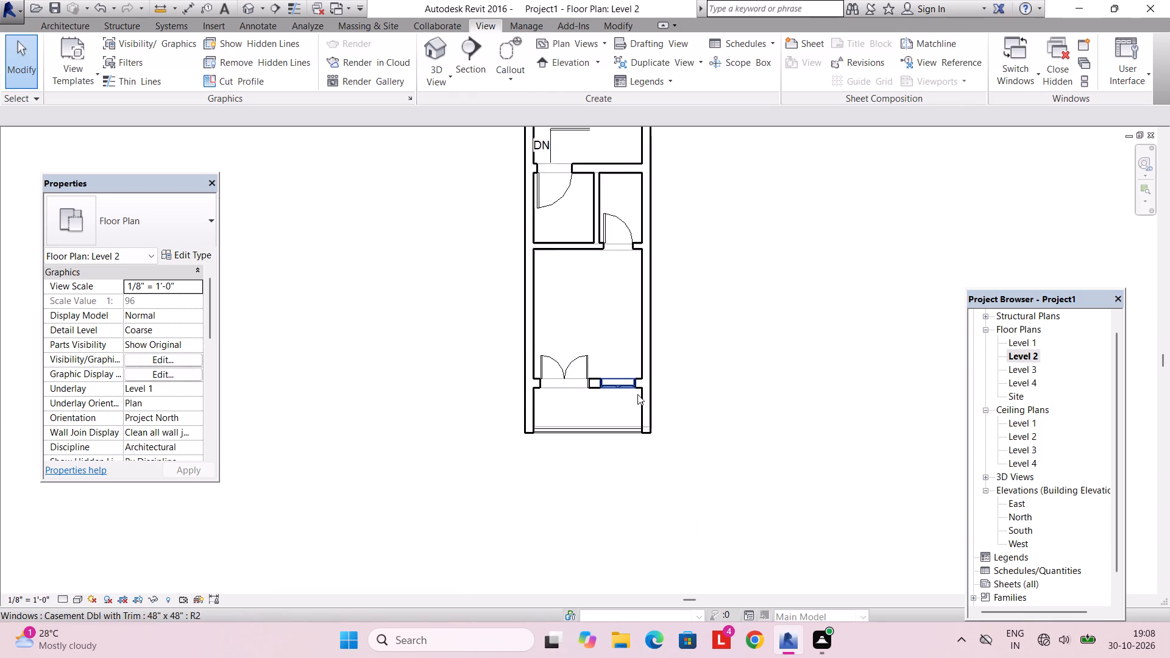
{"action": "scroll", "coordinate": [637, 394], "scroll_direction": "up", "scroll_amount": 4}
{"action": "left_click", "coordinate": [618, 23]}
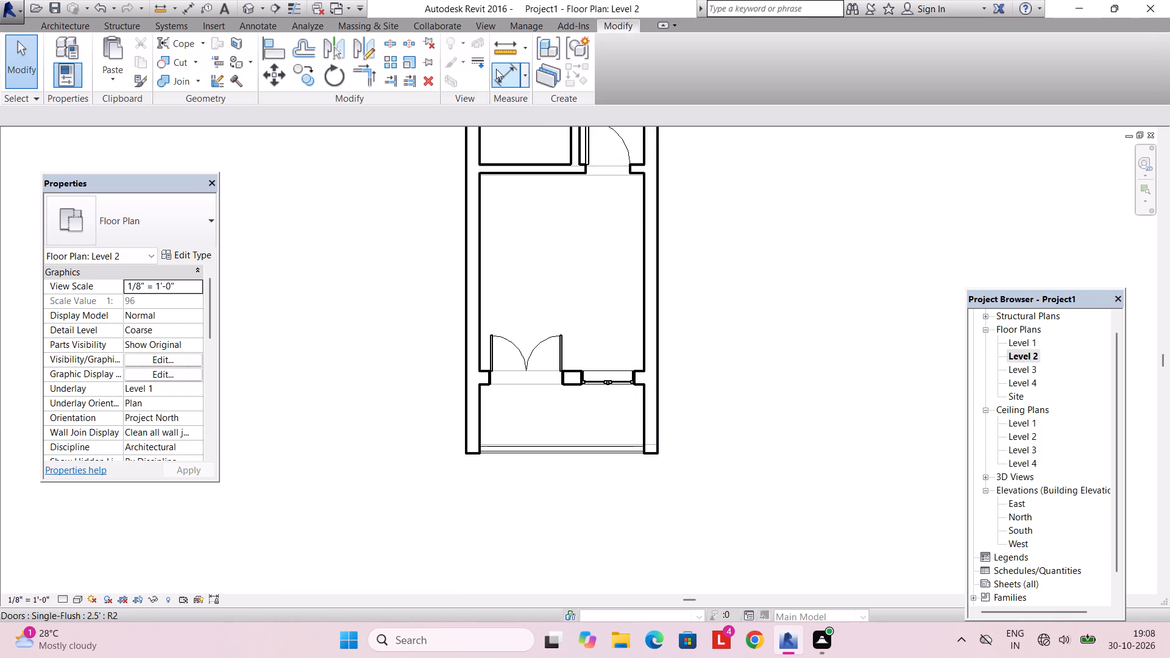
{"action": "left_click", "coordinate": [392, 48]}
{"action": "scroll", "coordinate": [644, 413], "scroll_direction": "up", "scroll_amount": 3}
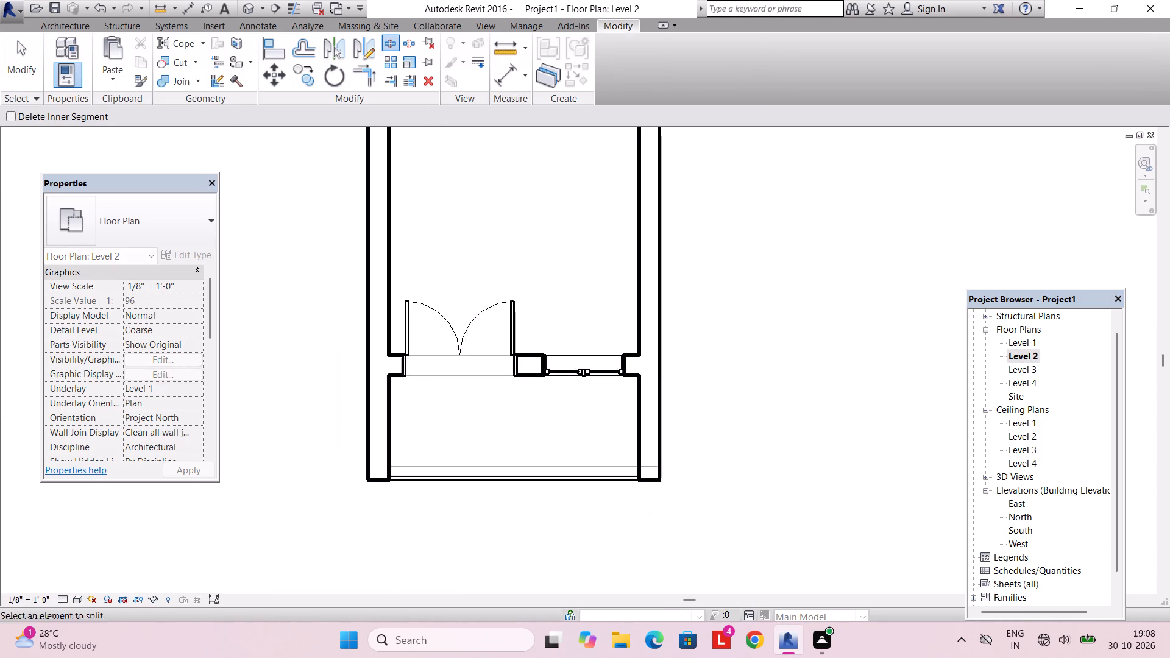
{"action": "scroll", "coordinate": [673, 367], "scroll_direction": "up", "scroll_amount": 11}
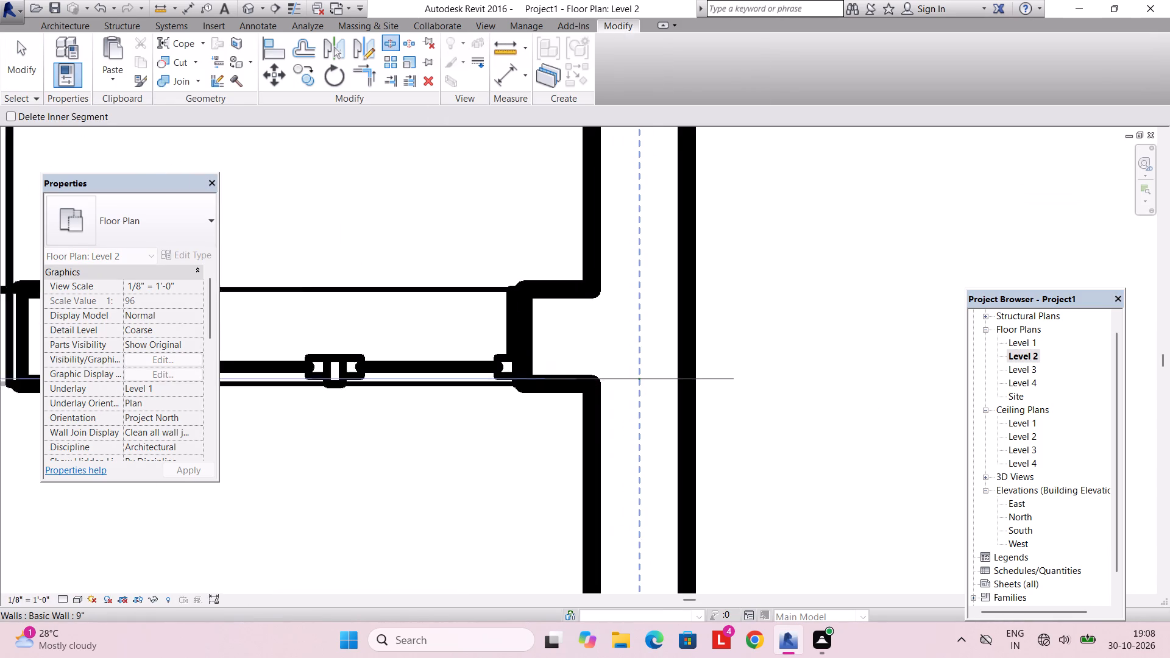
{"action": "scroll", "coordinate": [638, 381], "scroll_direction": "up", "scroll_amount": 2}
{"action": "left_click", "coordinate": [639, 386]}
{"action": "scroll", "coordinate": [639, 386], "scroll_direction": "down", "scroll_amount": 9}
{"action": "middle_click_drag", "start_coordinate": [594, 408], "coordinate": [842, 405]}
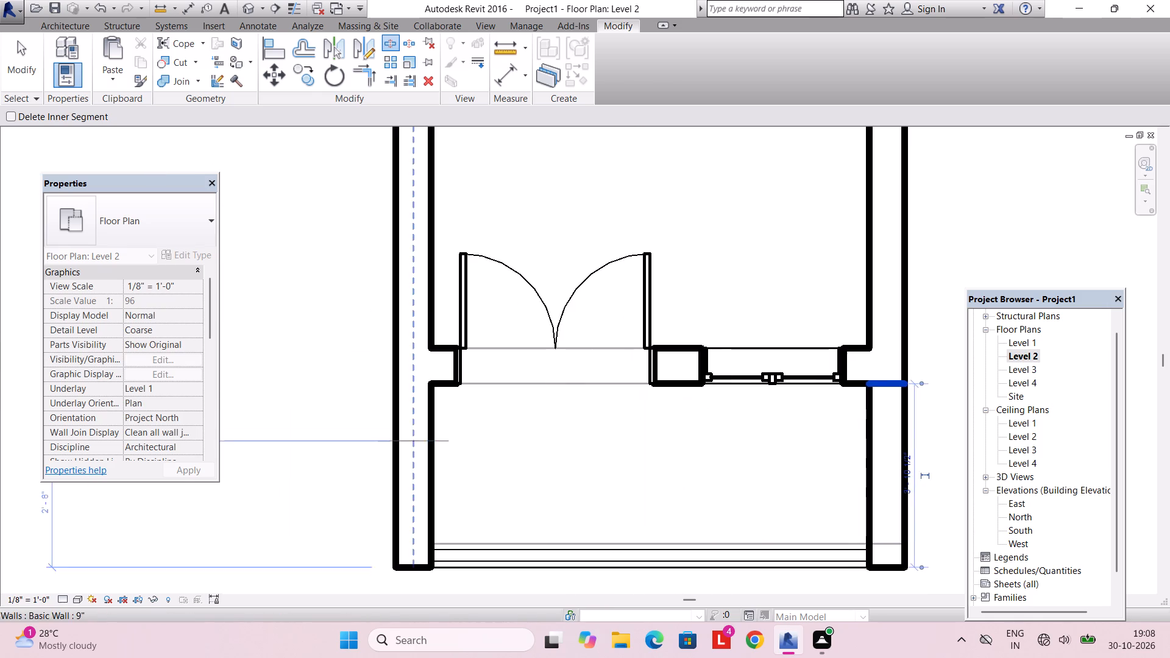
{"action": "scroll", "coordinate": [408, 421], "scroll_direction": "up", "scroll_amount": 6}
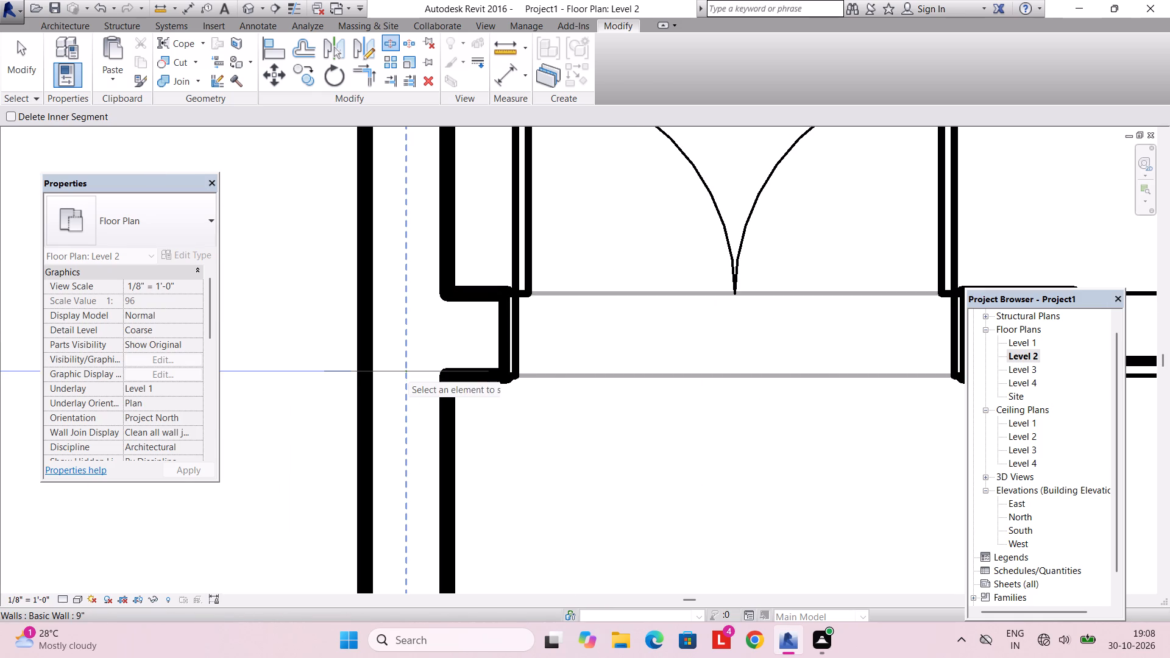
{"action": "scroll", "coordinate": [407, 378], "scroll_direction": "up", "scroll_amount": 3}
{"action": "left_click", "coordinate": [406, 375]}
{"action": "scroll", "coordinate": [514, 387], "scroll_direction": "down", "scroll_amount": 3}
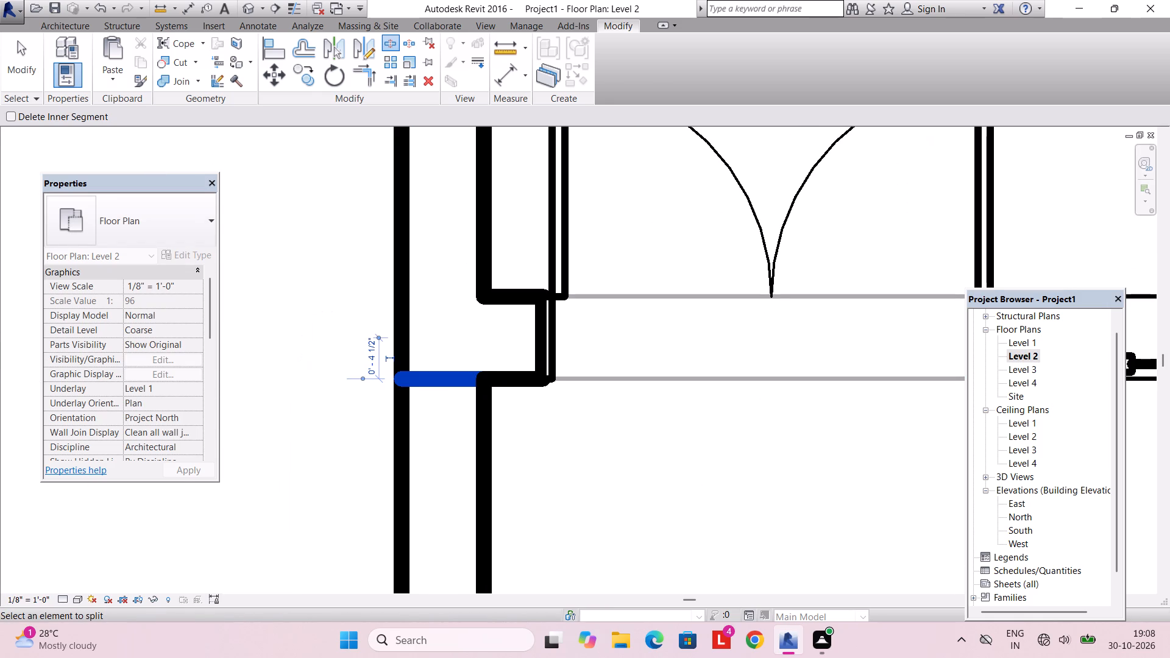
{"action": "key", "text": "Escape"}
{"action": "key", "text": "Escape"}
Delete the two short side-wall segments flanking the Level 2 balcony.
{"action": "scroll", "coordinate": [521, 394], "scroll_direction": "down", "scroll_amount": 9}
{"action": "left_click", "coordinate": [520, 455]}
{"action": "left_click", "coordinate": [516, 456]}
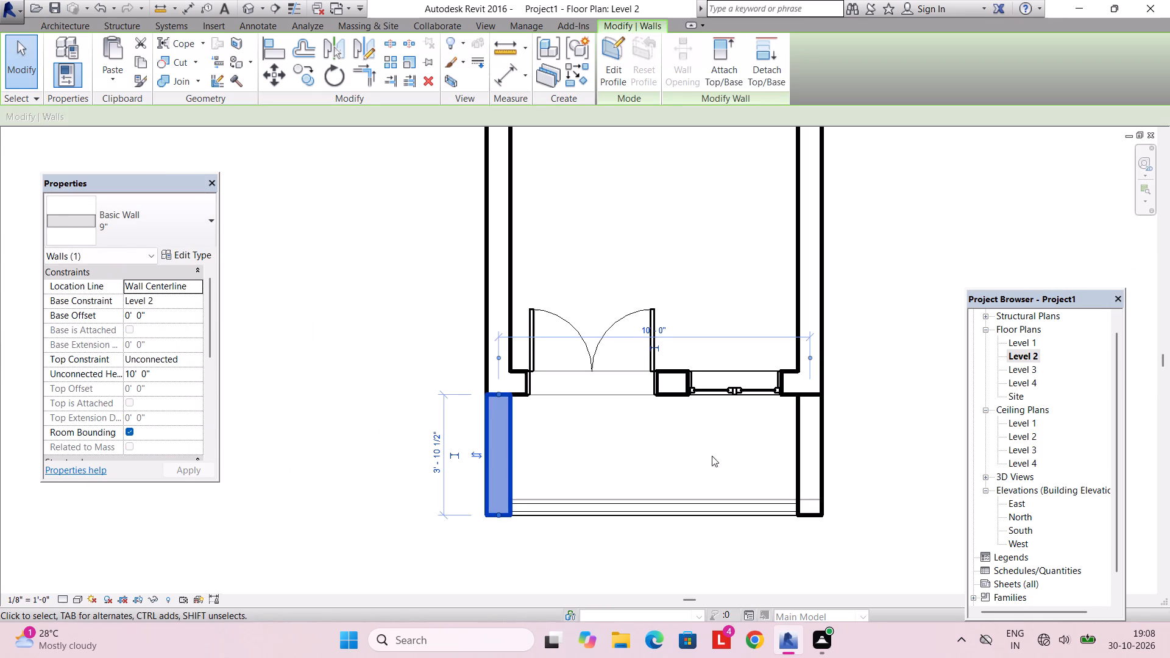
{"action": "key", "text": "Delete"}
{"action": "left_click", "coordinate": [803, 455]}
{"action": "key", "text": "Delete"}
Delete the glass panel railing along the balcony's front edge on Level 2.
{"action": "left_click", "coordinate": [724, 511]}
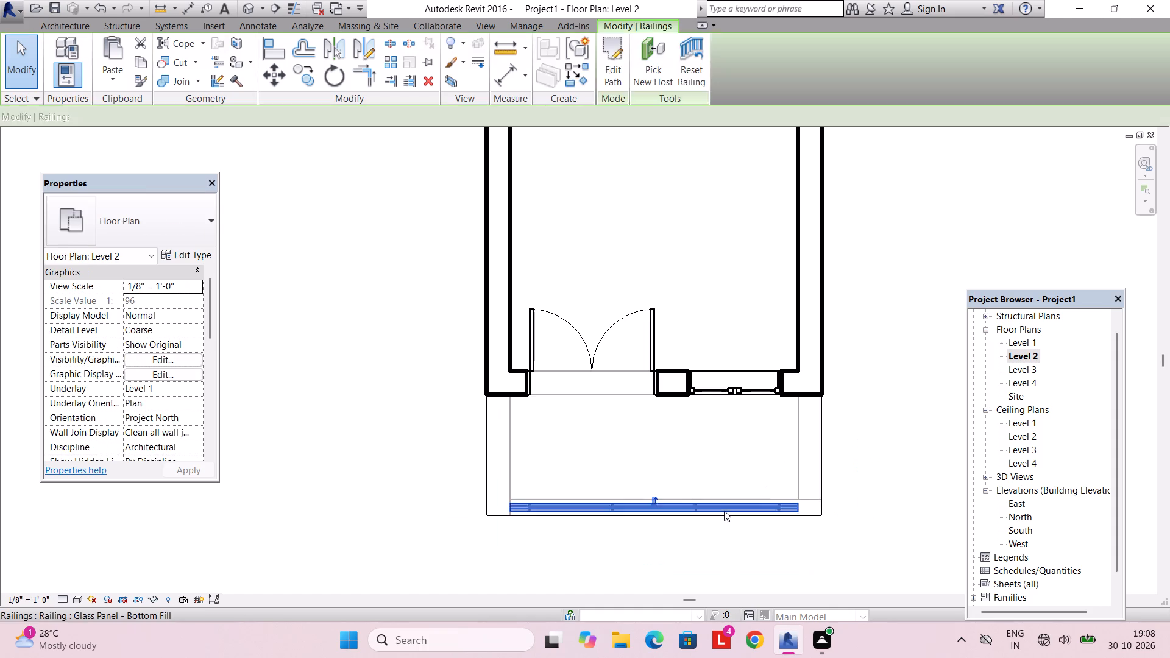
{"action": "key", "text": "Delete"}
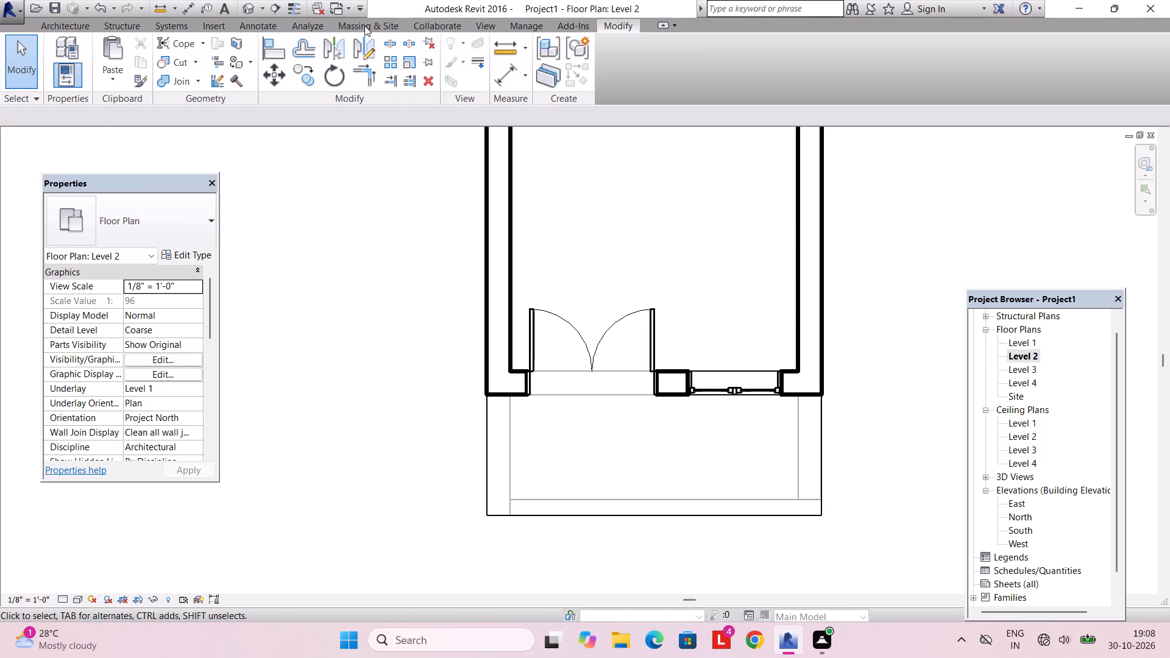
Open the boundary sketch of the Level 2 floor slab for editing.
{"action": "middle_click", "coordinate": [541, 499]}
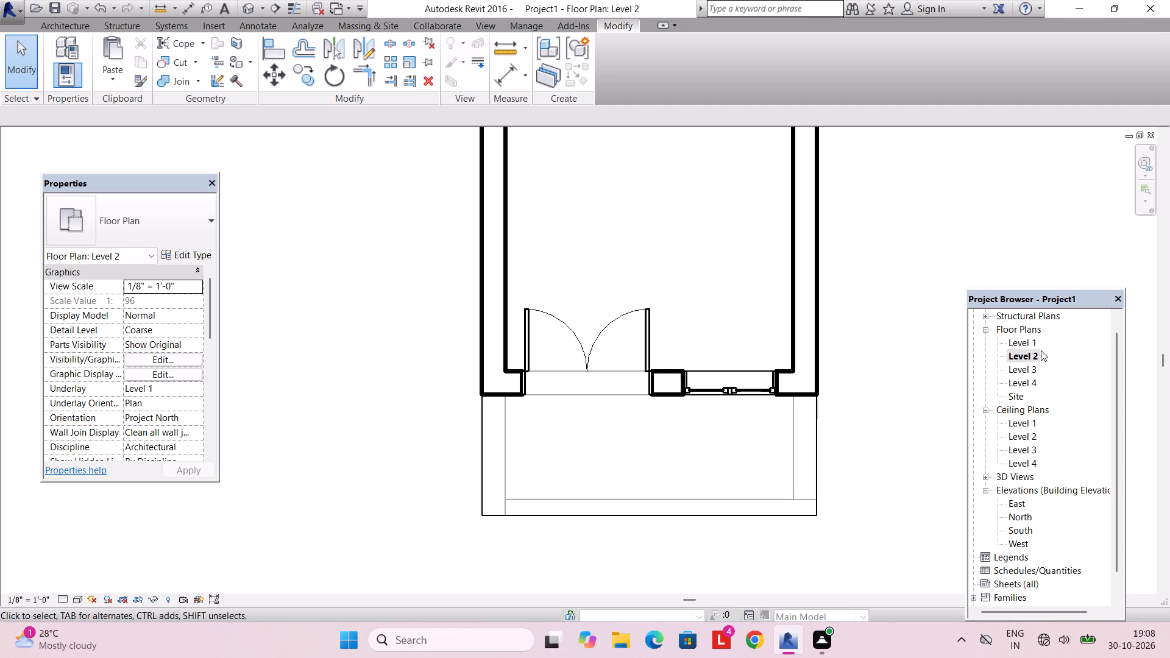
{"action": "left_click", "coordinate": [810, 516]}
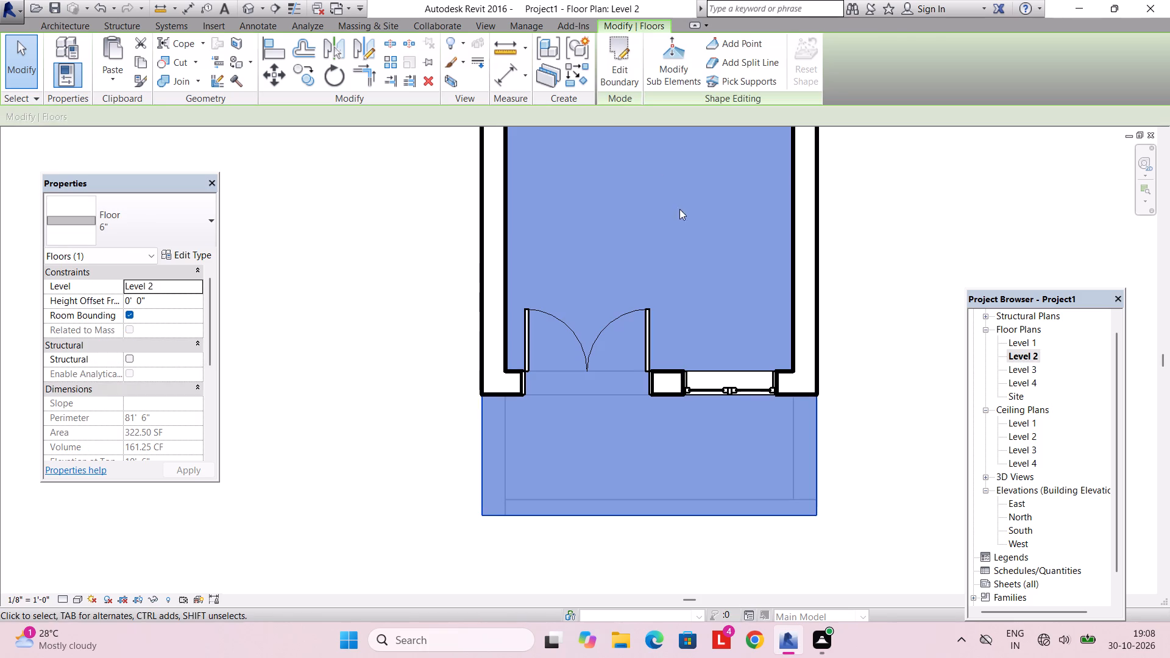
{"action": "left_click", "coordinate": [617, 65]}
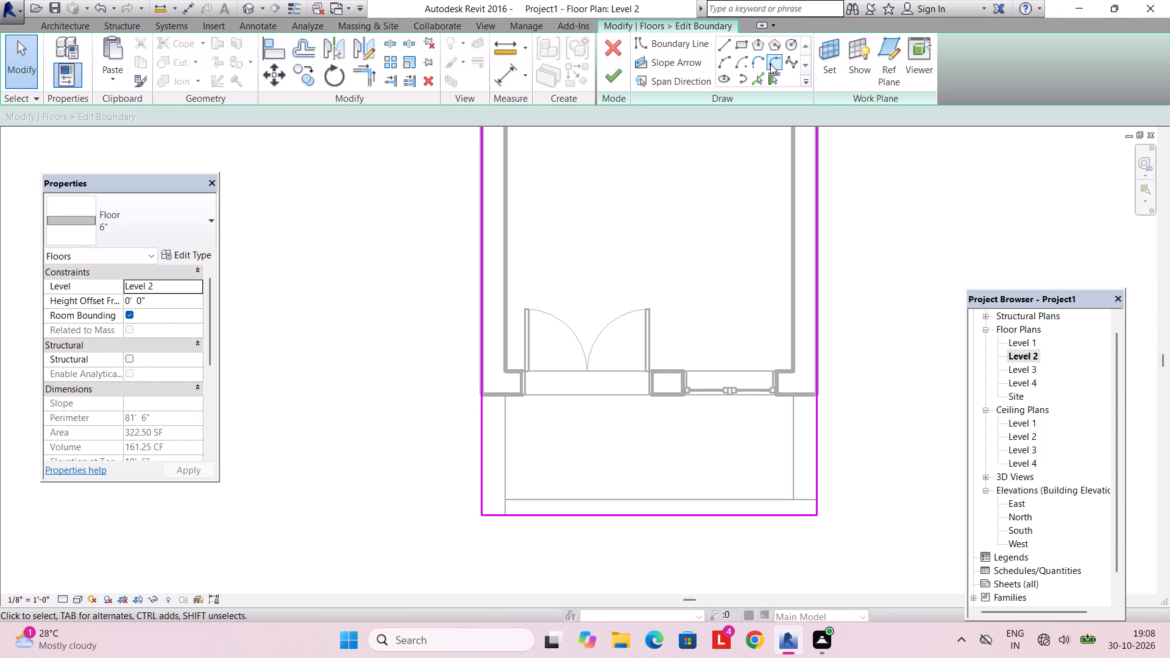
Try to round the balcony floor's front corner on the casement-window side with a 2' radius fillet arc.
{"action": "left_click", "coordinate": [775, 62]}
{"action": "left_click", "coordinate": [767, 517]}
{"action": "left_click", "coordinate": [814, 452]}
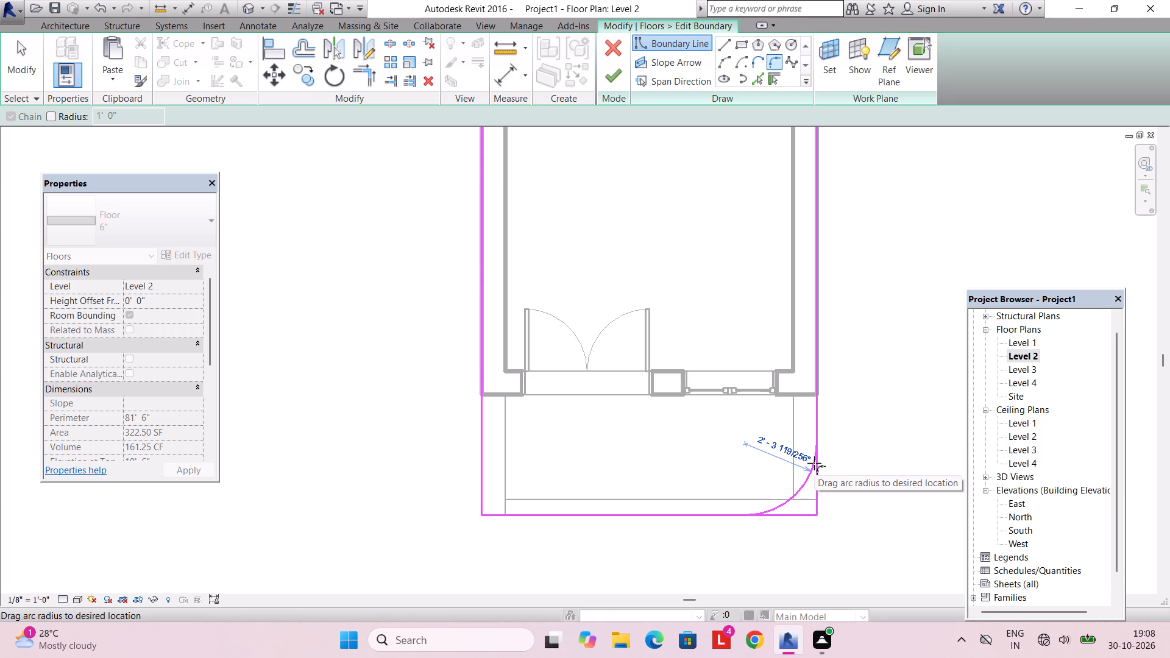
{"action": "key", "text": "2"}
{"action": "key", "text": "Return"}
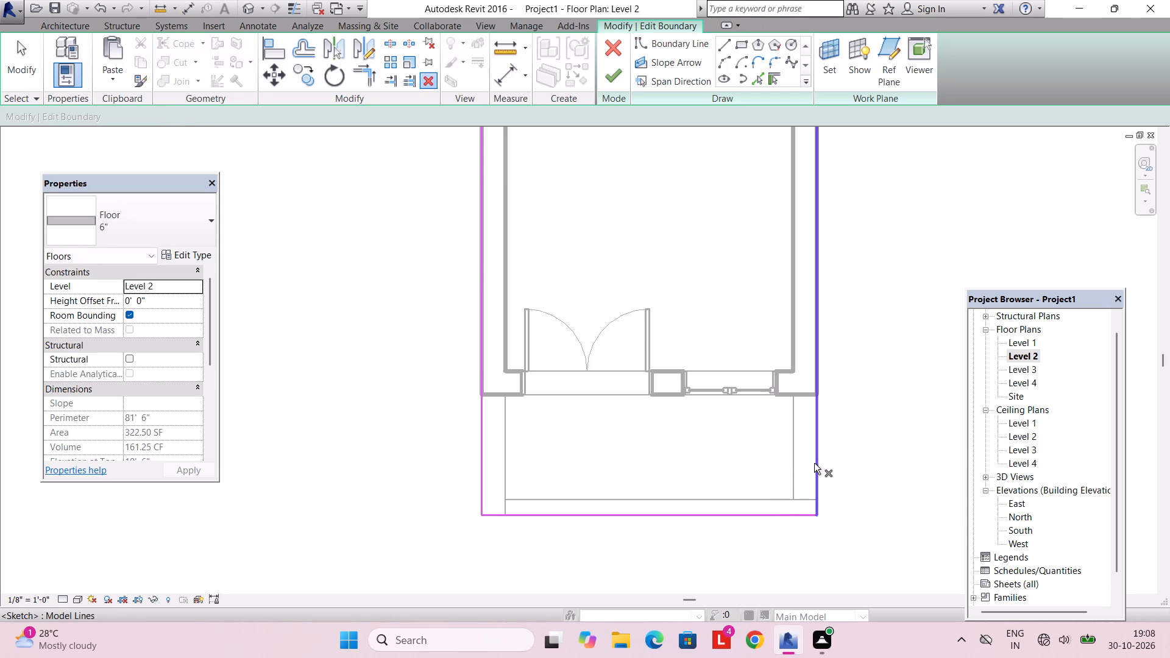
Round the balcony floor's front corner on the casement-window side with a 2' radius fillet arc and finish the boundary.
{"action": "left_click", "coordinate": [769, 57]}
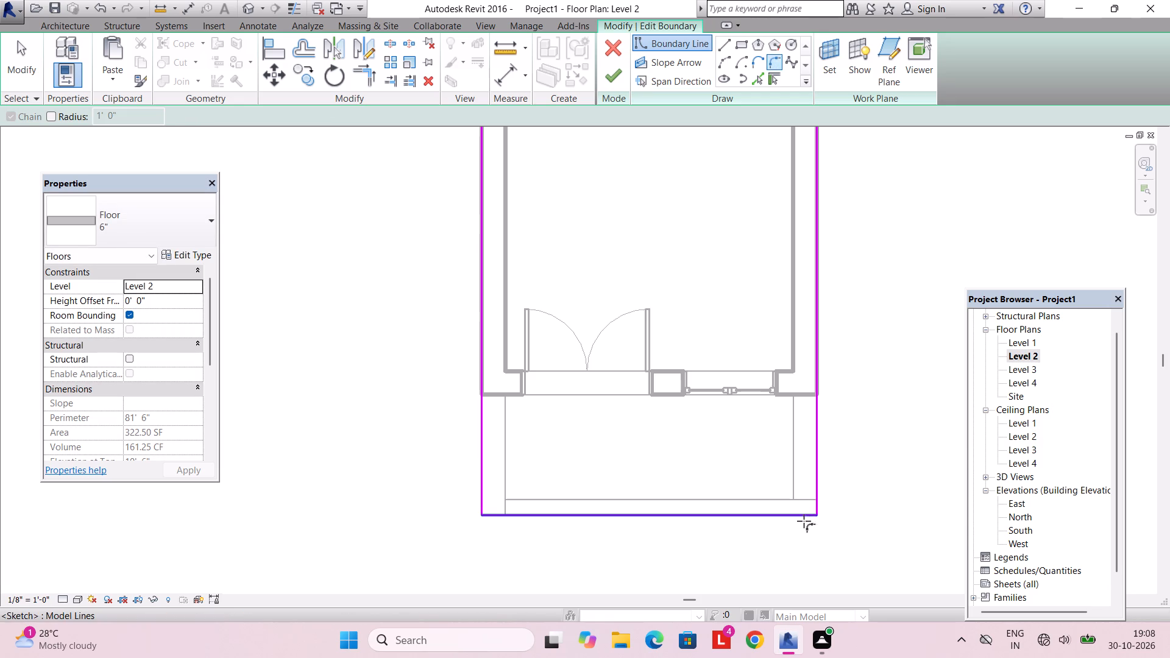
{"action": "left_click", "coordinate": [799, 518]}
{"action": "left_click", "coordinate": [817, 481]}
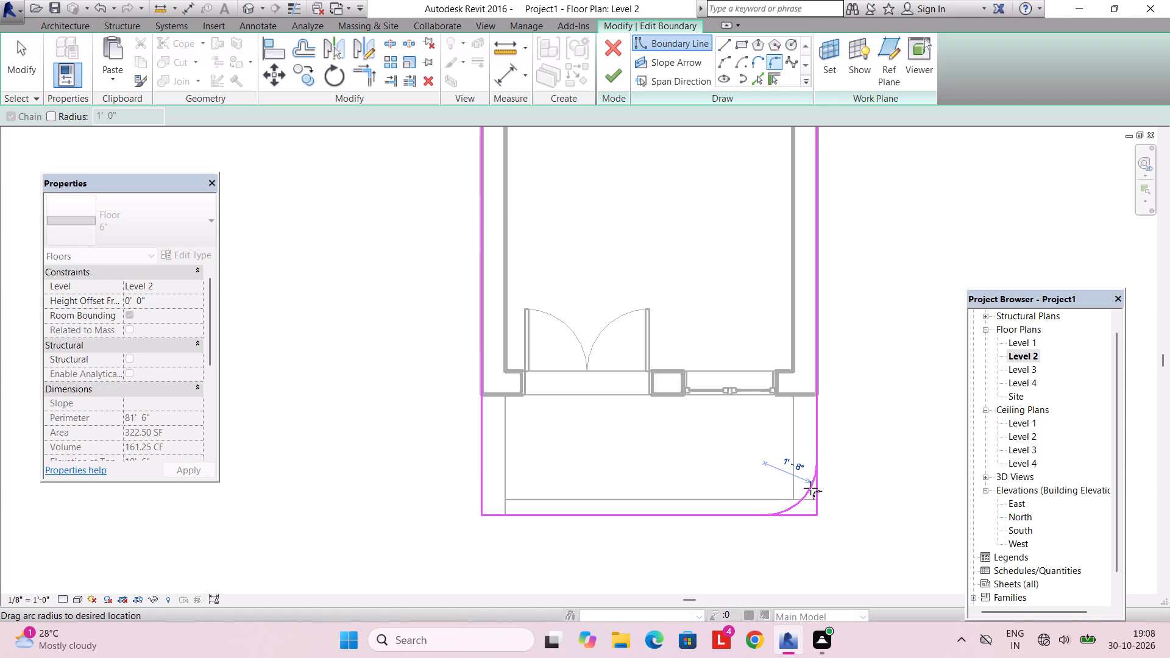
{"action": "scroll", "coordinate": [810, 488], "scroll_direction": "up", "scroll_amount": 7}
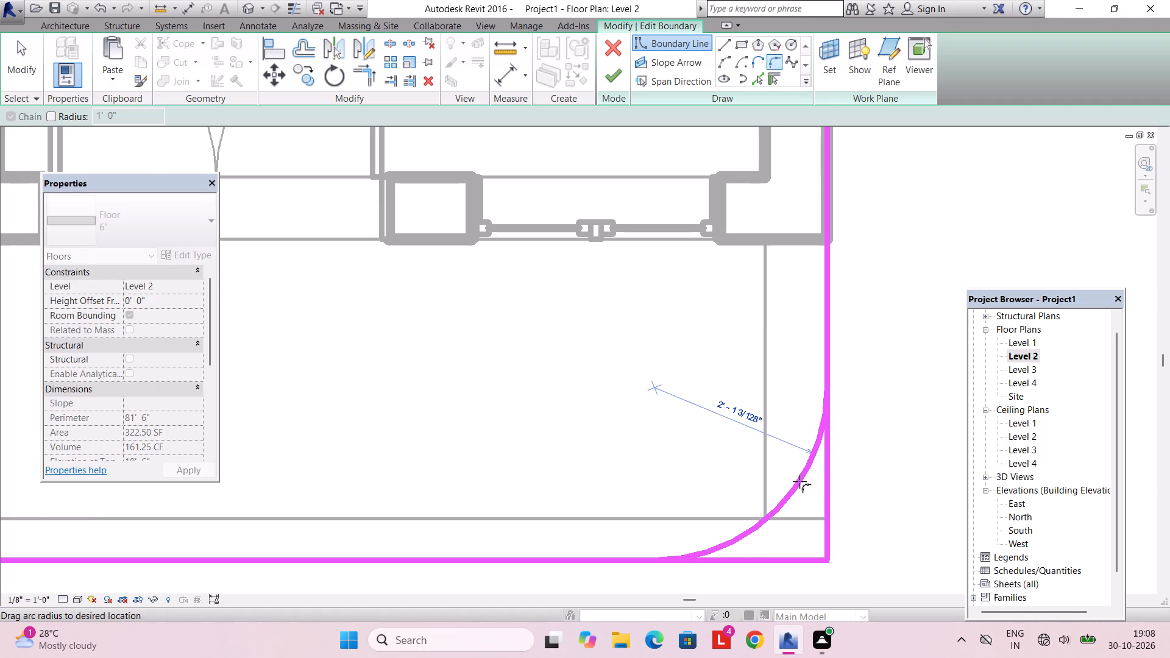
{"action": "left_click", "coordinate": [799, 481]}
{"action": "left_click", "coordinate": [700, 468]}
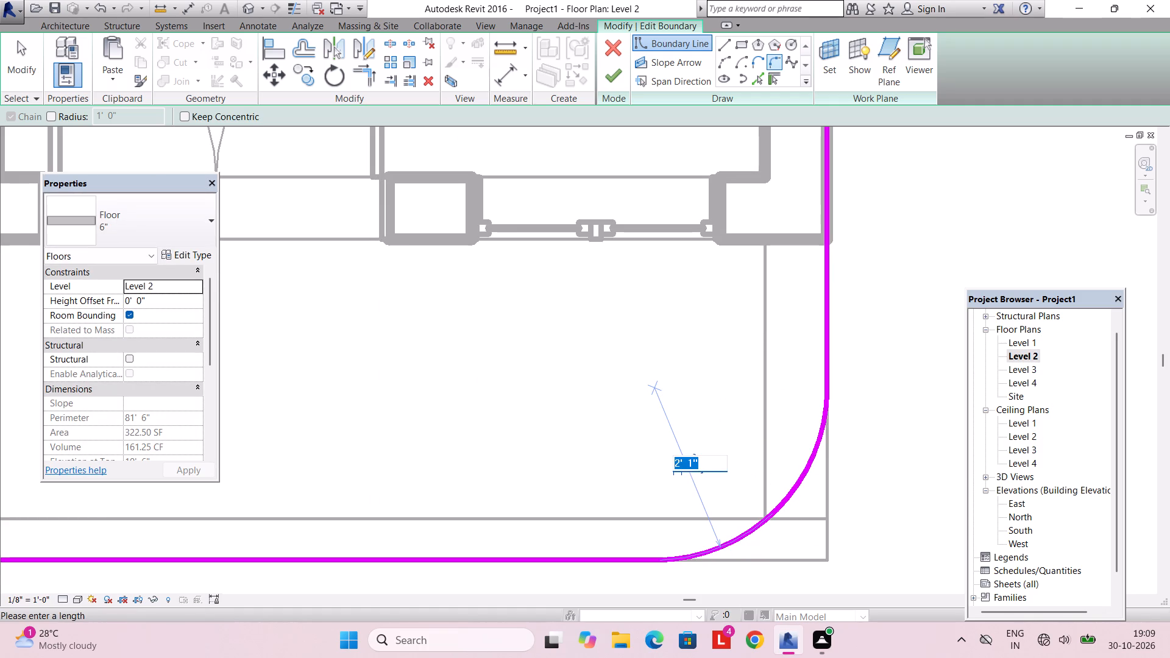
{"action": "type", "text": "2'"}
{"action": "key", "text": "Return"}
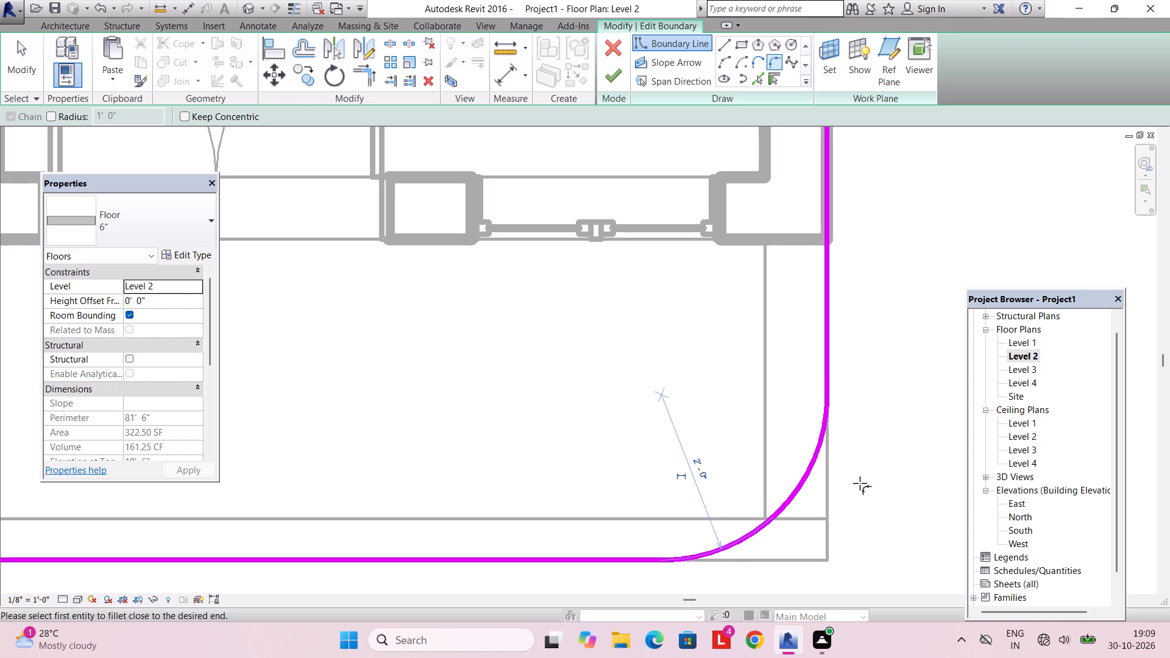
{"action": "key", "text": "Escape"}
{"action": "left_click", "coordinate": [612, 79]}
{"action": "scroll", "coordinate": [678, 305], "scroll_direction": "down", "scroll_amount": 9}
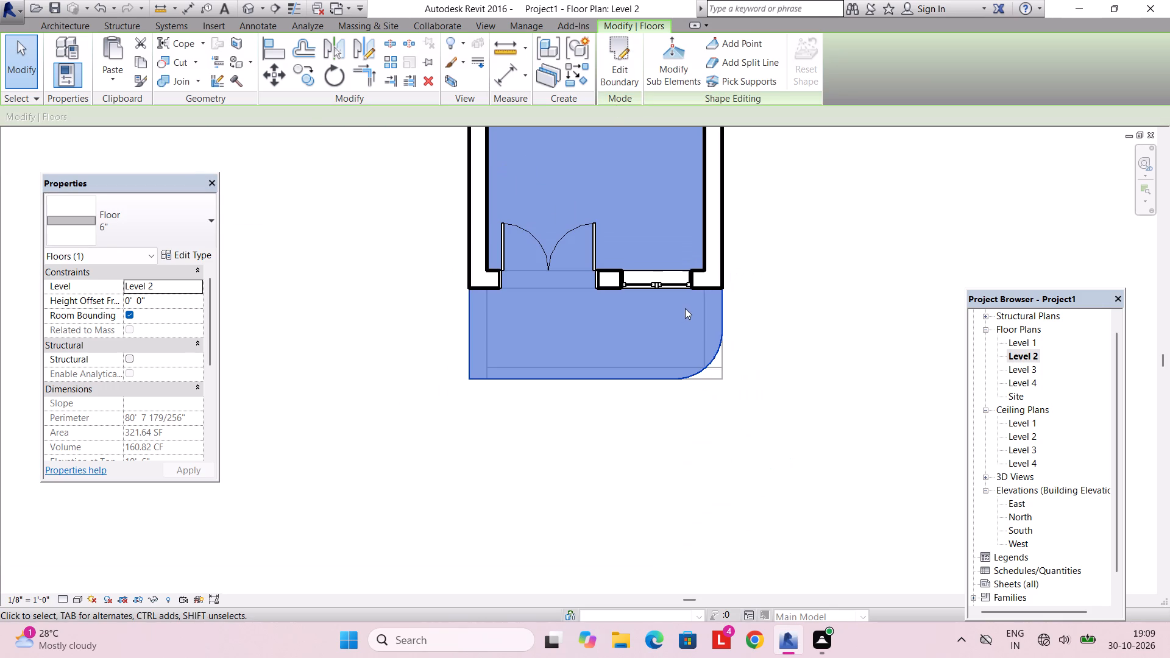
Examine the rounded Level 2 balcony floor corner from the front in the 3D view.
{"action": "left_click", "coordinate": [539, 27]}
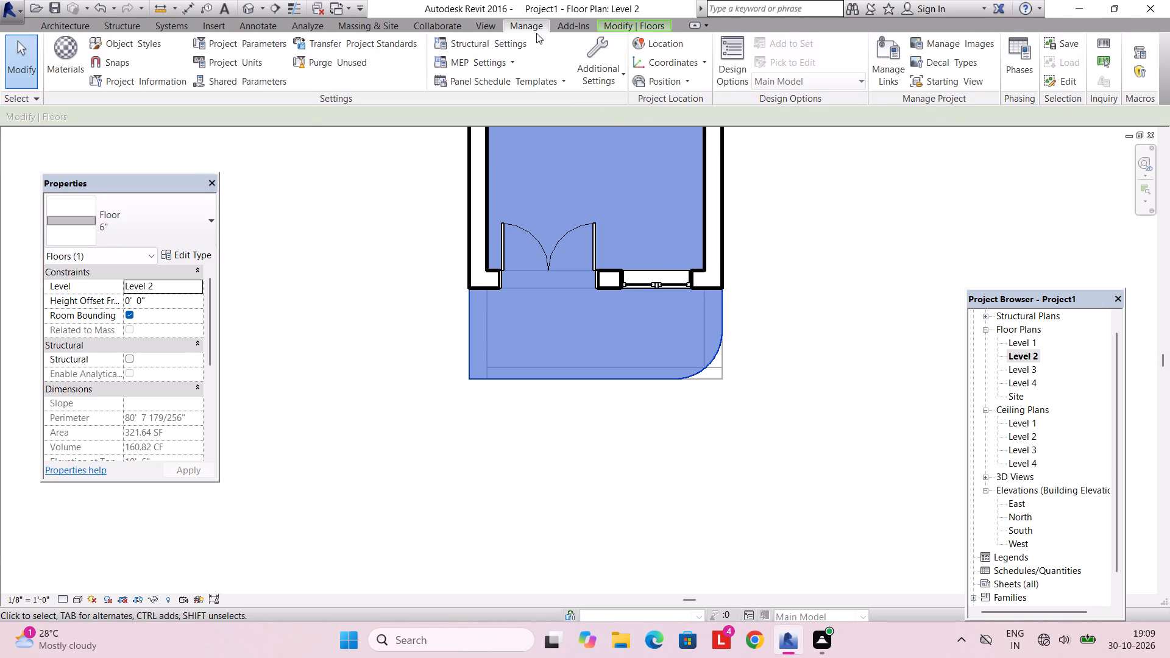
{"action": "left_click", "coordinate": [486, 26]}
{"action": "left_click", "coordinate": [433, 55]}
{"action": "scroll", "coordinate": [661, 325], "scroll_direction": "down", "scroll_amount": 3}
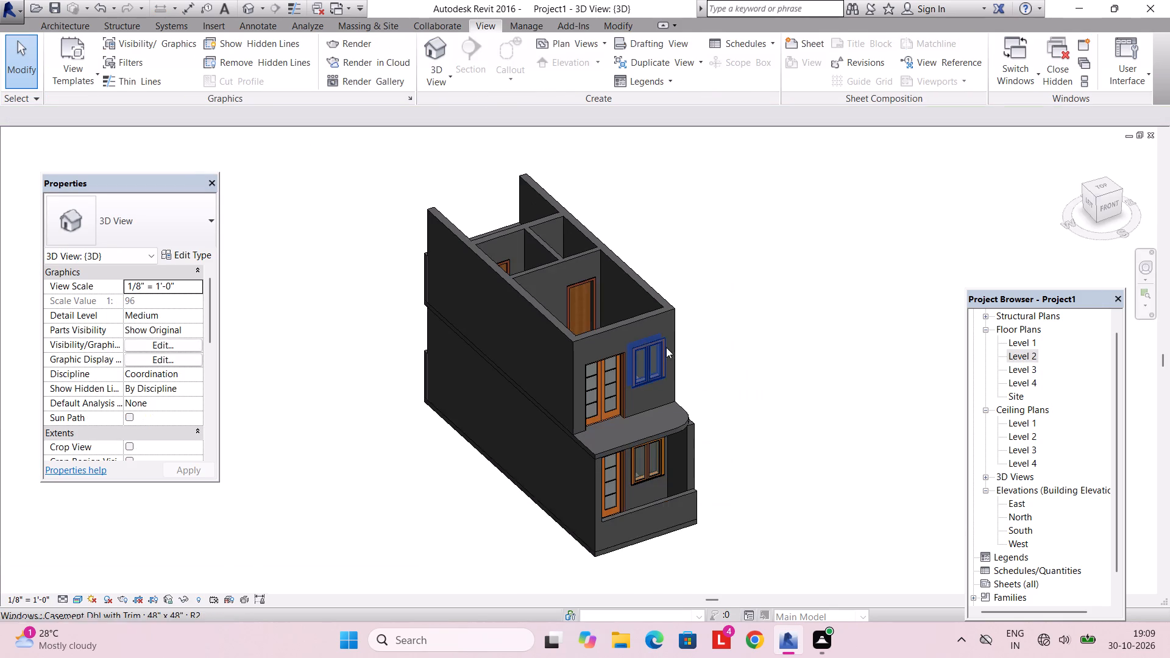
{"action": "scroll", "coordinate": [668, 354], "scroll_direction": "up", "scroll_amount": 2}
{"action": "scroll", "coordinate": [668, 355], "scroll_direction": "down", "scroll_amount": 3}
{"action": "middle_click_drag", "start_coordinate": [670, 360], "coordinate": [592, 342]}
{"action": "scroll", "coordinate": [595, 366], "scroll_direction": "up", "scroll_amount": 2}
{"action": "middle_click_drag", "start_coordinate": [594, 361], "coordinate": [505, 304], "text": "shift"}
{"action": "scroll", "coordinate": [403, 371], "scroll_direction": "up", "scroll_amount": 3}
{"action": "middle_click_drag", "start_coordinate": [385, 377], "coordinate": [492, 390]}
{"action": "scroll", "coordinate": [616, 442], "scroll_direction": "up", "scroll_amount": 3}
{"action": "middle_click_drag", "start_coordinate": [731, 430], "coordinate": [727, 450], "text": "shift"}
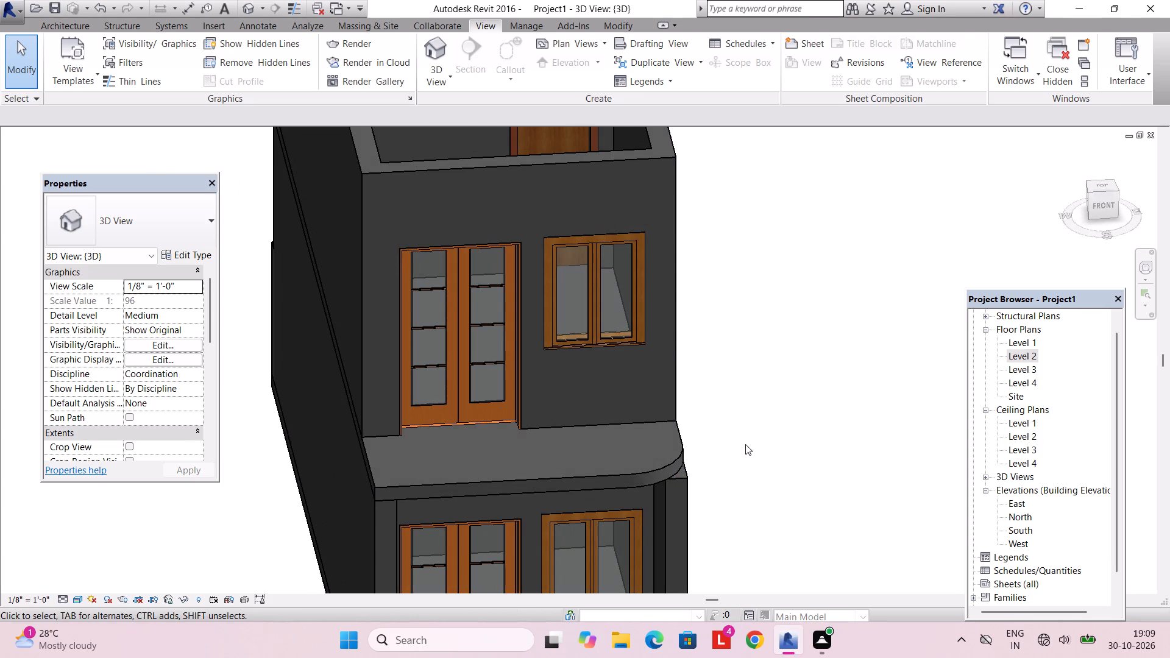
Start a new railing path sketch on the Level 2 floor plan for the balcony.
{"action": "double_click", "coordinate": [1017, 356]}
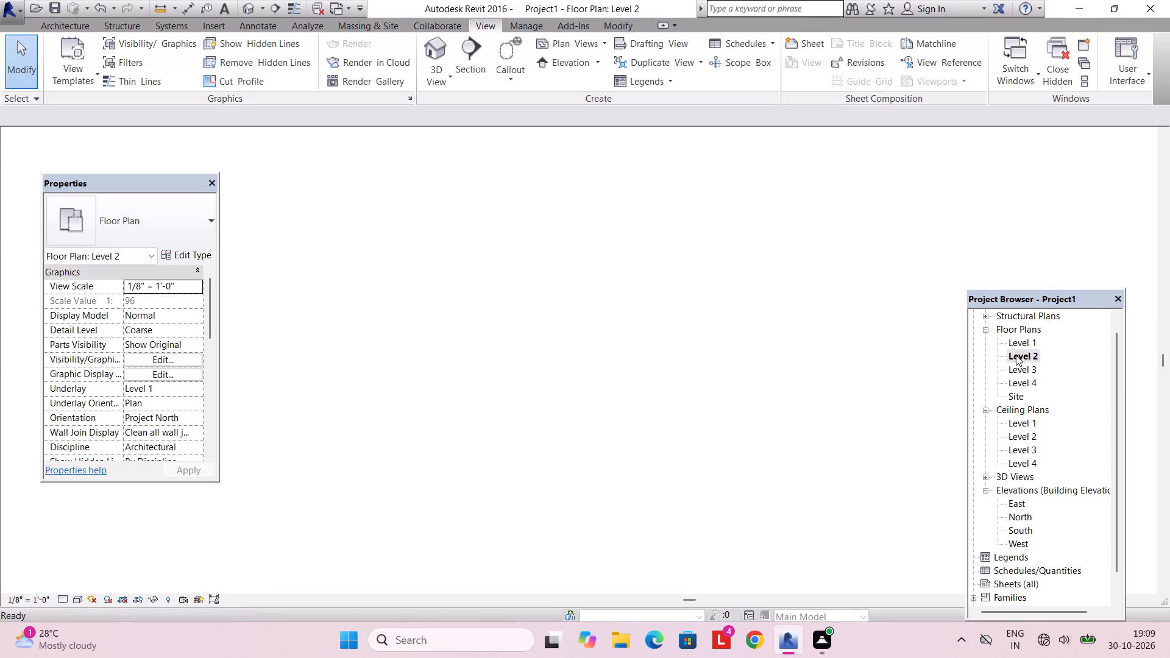
{"action": "scroll", "coordinate": [635, 359], "scroll_direction": "down", "scroll_amount": 3}
{"action": "scroll", "coordinate": [531, 330], "scroll_direction": "up", "scroll_amount": 3}
{"action": "scroll", "coordinate": [495, 311], "scroll_direction": "down", "scroll_amount": 1}
{"action": "scroll", "coordinate": [495, 311], "scroll_direction": "up", "scroll_amount": 2}
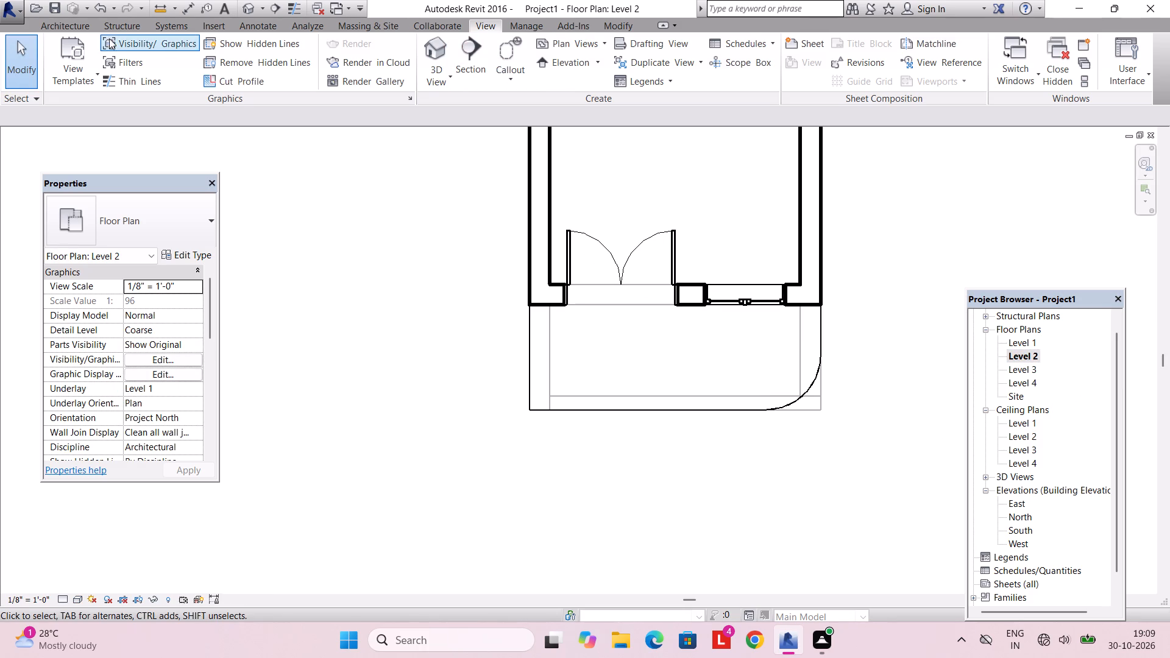
{"action": "left_click", "coordinate": [60, 29]}
{"action": "left_click", "coordinate": [484, 51]}
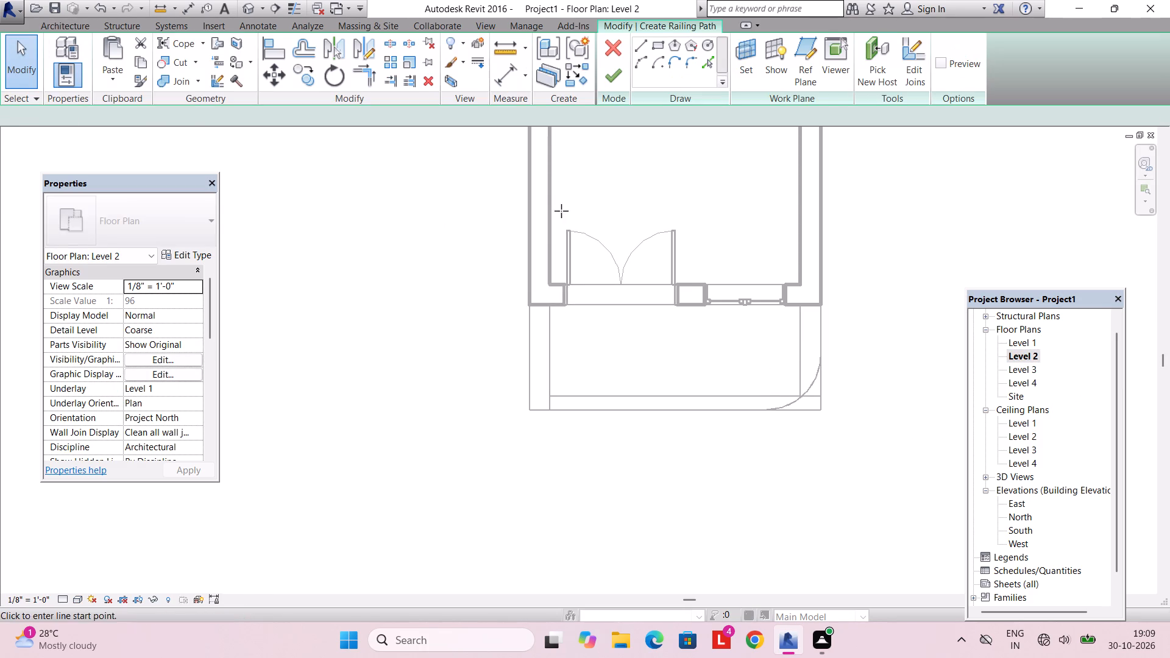
{"action": "scroll", "coordinate": [565, 297], "scroll_direction": "up", "scroll_amount": 6}
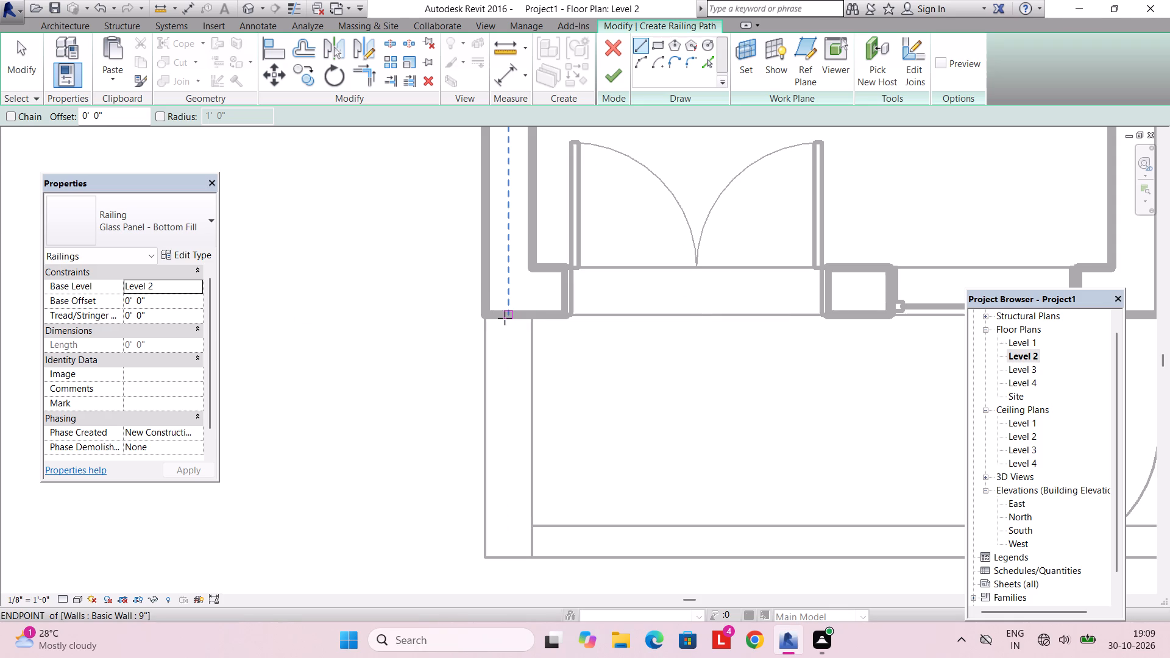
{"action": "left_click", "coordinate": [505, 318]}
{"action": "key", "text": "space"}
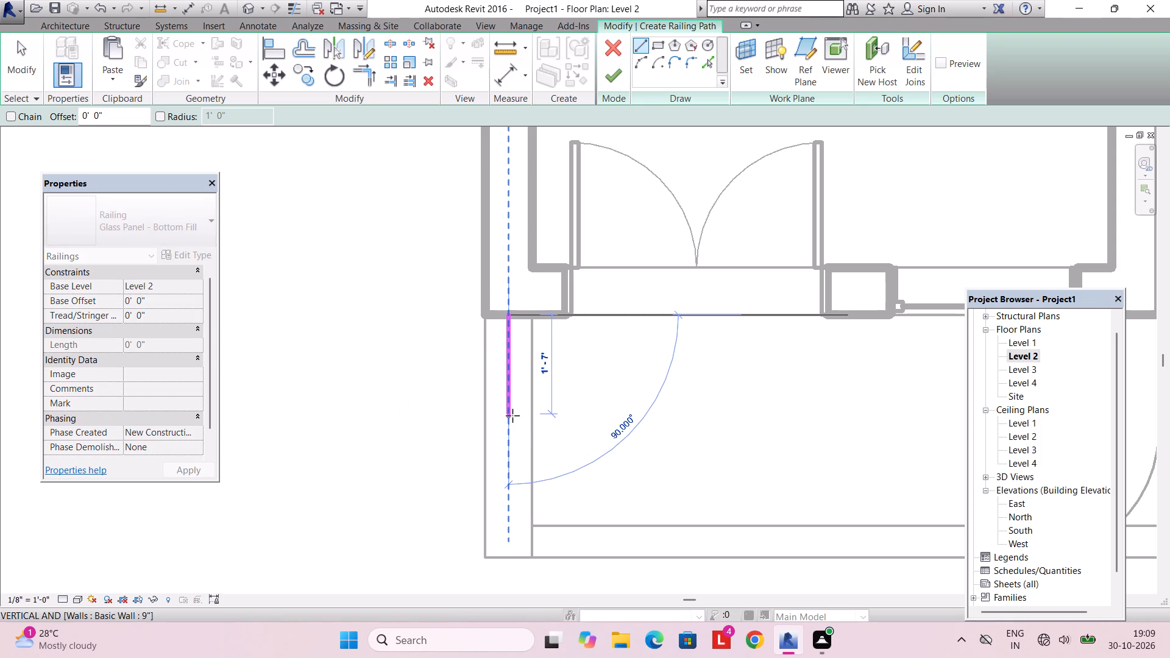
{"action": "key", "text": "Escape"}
Sketch the railing path's double-door-side segment about 3'9" long, from the building wall towards the balcony's front edge.
{"action": "scroll", "coordinate": [500, 325], "scroll_direction": "up", "scroll_amount": 3}
{"action": "left_click", "coordinate": [495, 317]}
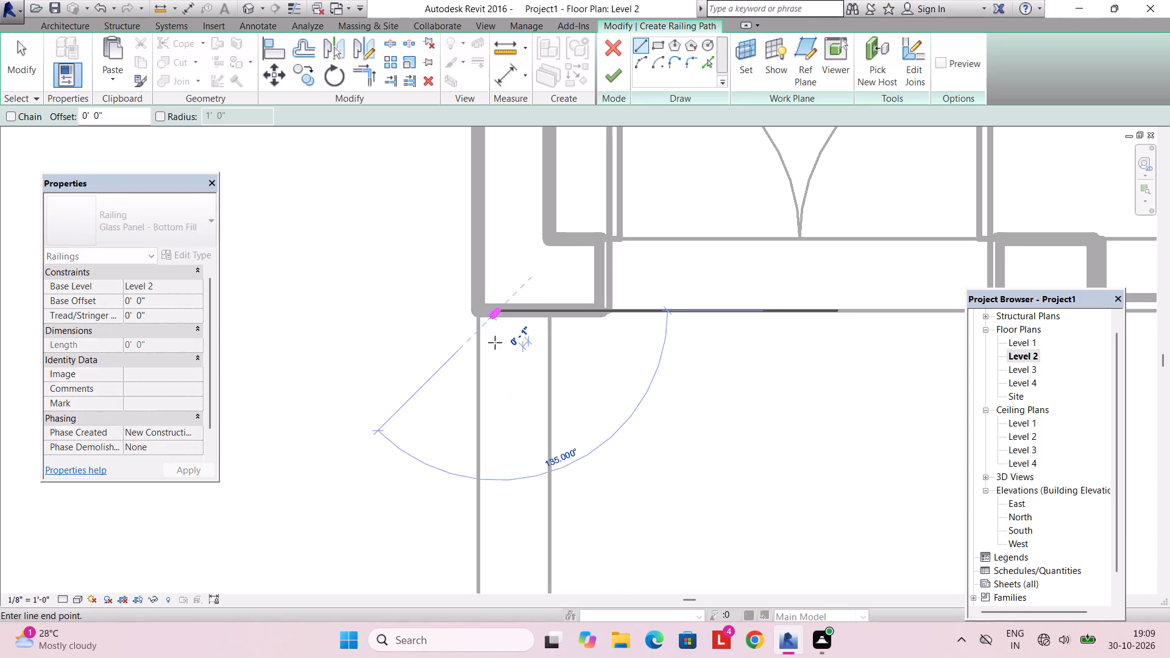
{"action": "scroll", "coordinate": [489, 431], "scroll_direction": "down", "scroll_amount": 3}
{"action": "middle_click_drag", "start_coordinate": [495, 446], "coordinate": [505, 291]}
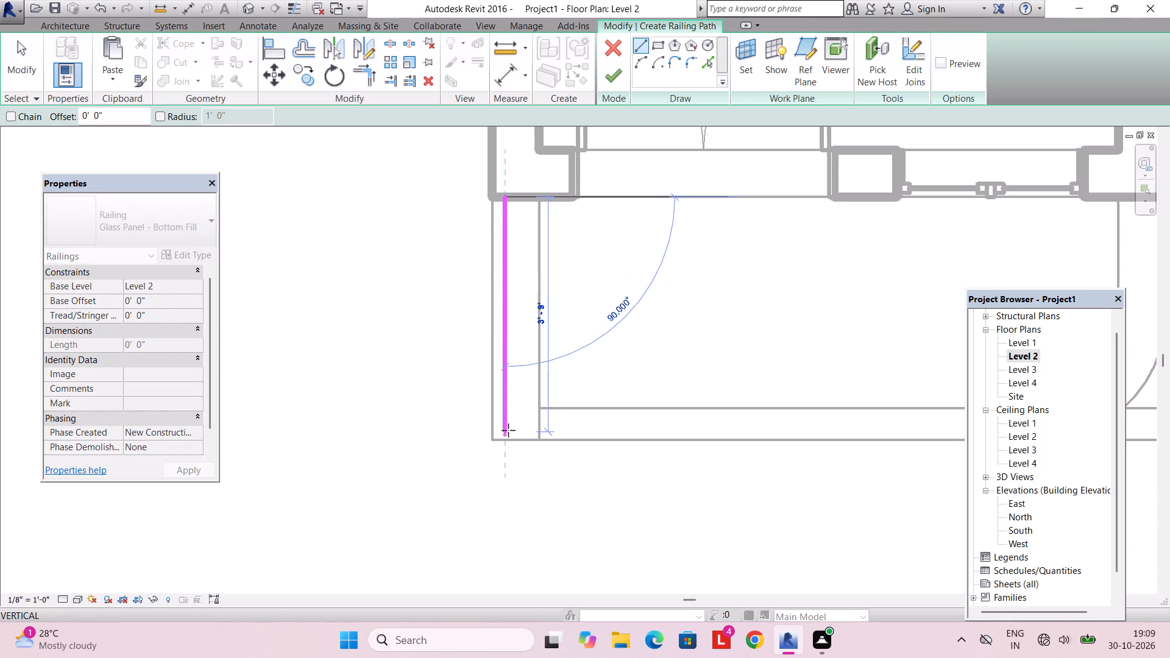
{"action": "left_click", "coordinate": [508, 430]}
Continue the railing path about 10'4" along the balcony front and about 3'8" back towards the wall on the window side.
{"action": "left_click", "coordinate": [502, 431]}
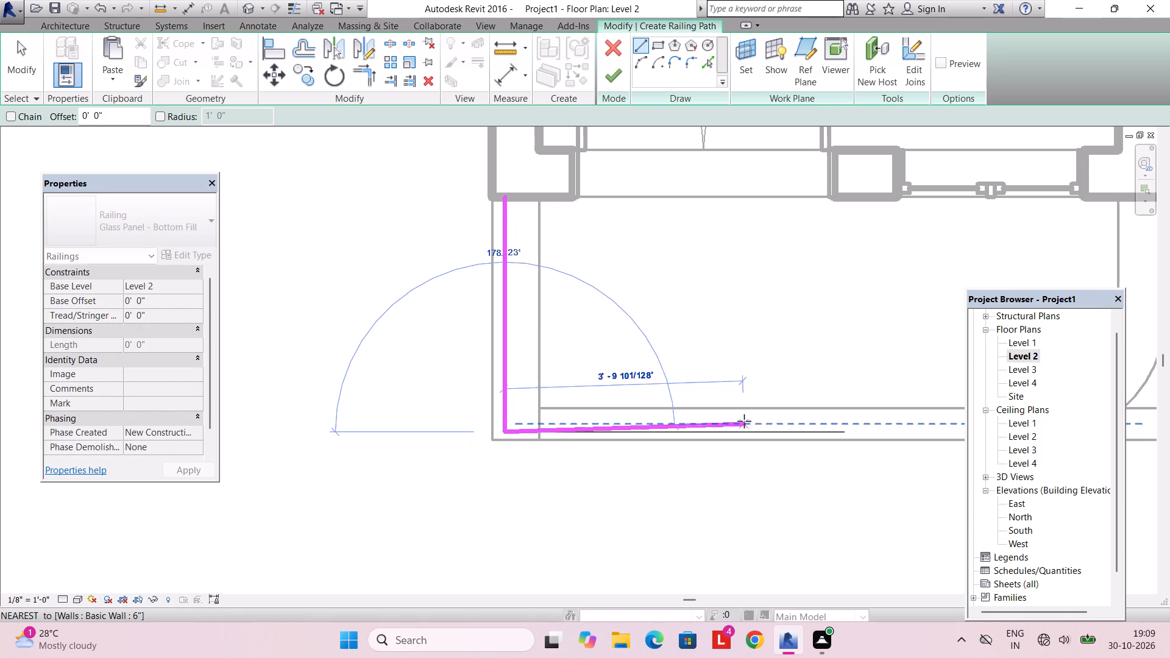
{"action": "middle_click_drag", "start_coordinate": [767, 421], "coordinate": [497, 408]}
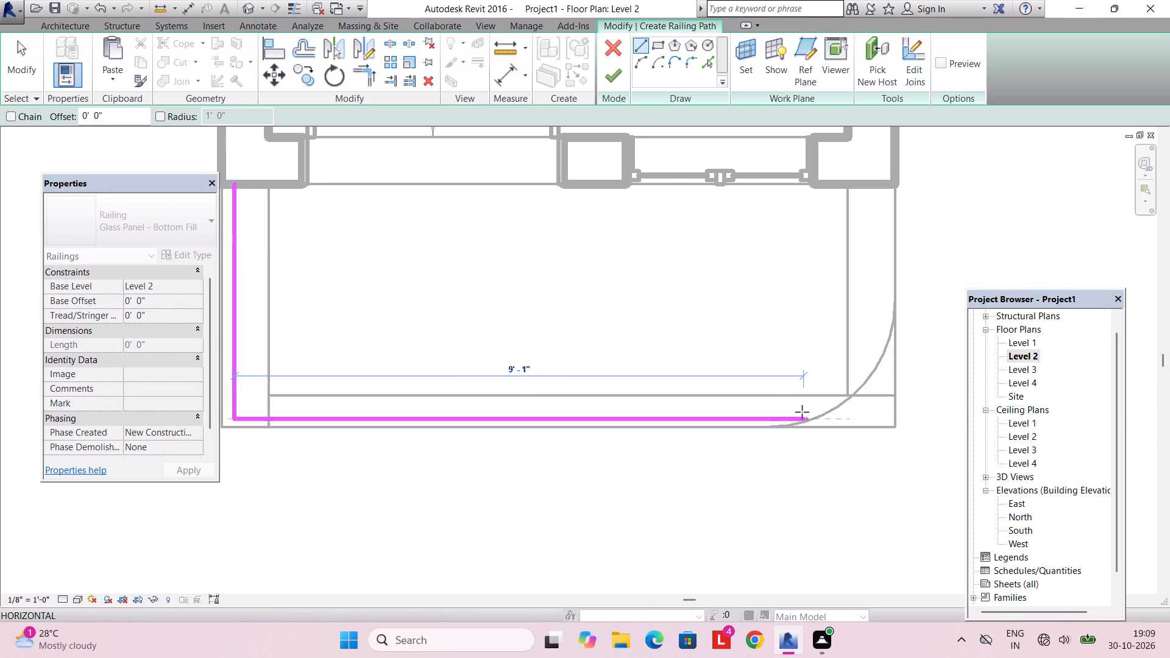
{"action": "left_click", "coordinate": [883, 408]}
{"action": "left_click", "coordinate": [882, 417]}
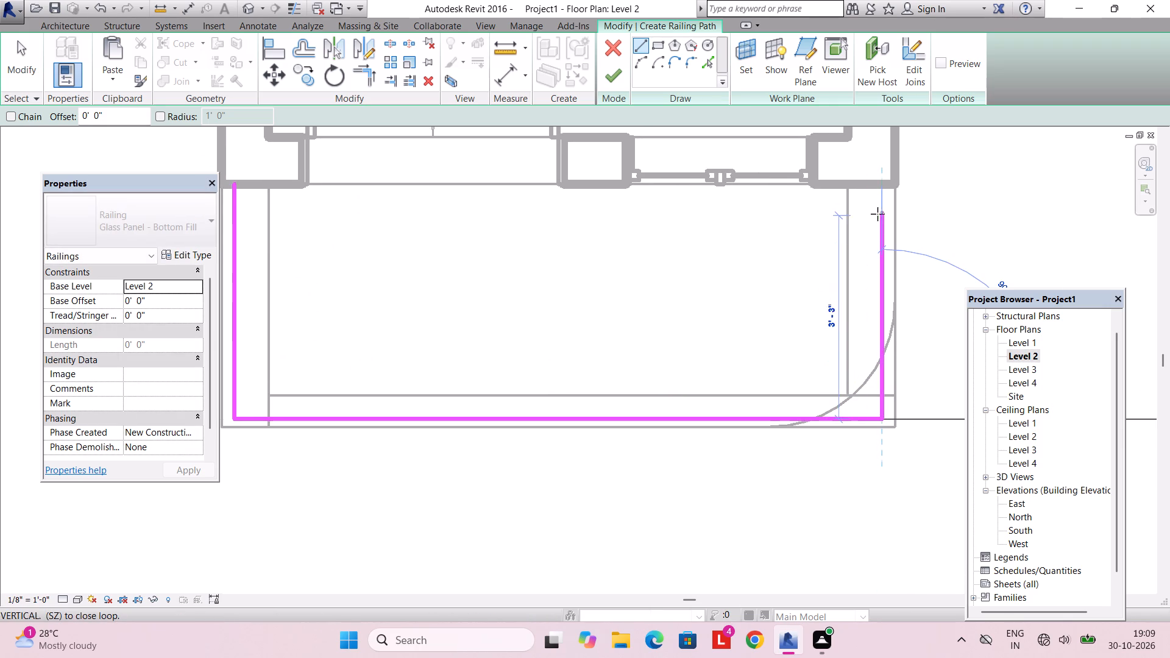
{"action": "left_click", "coordinate": [877, 189]}
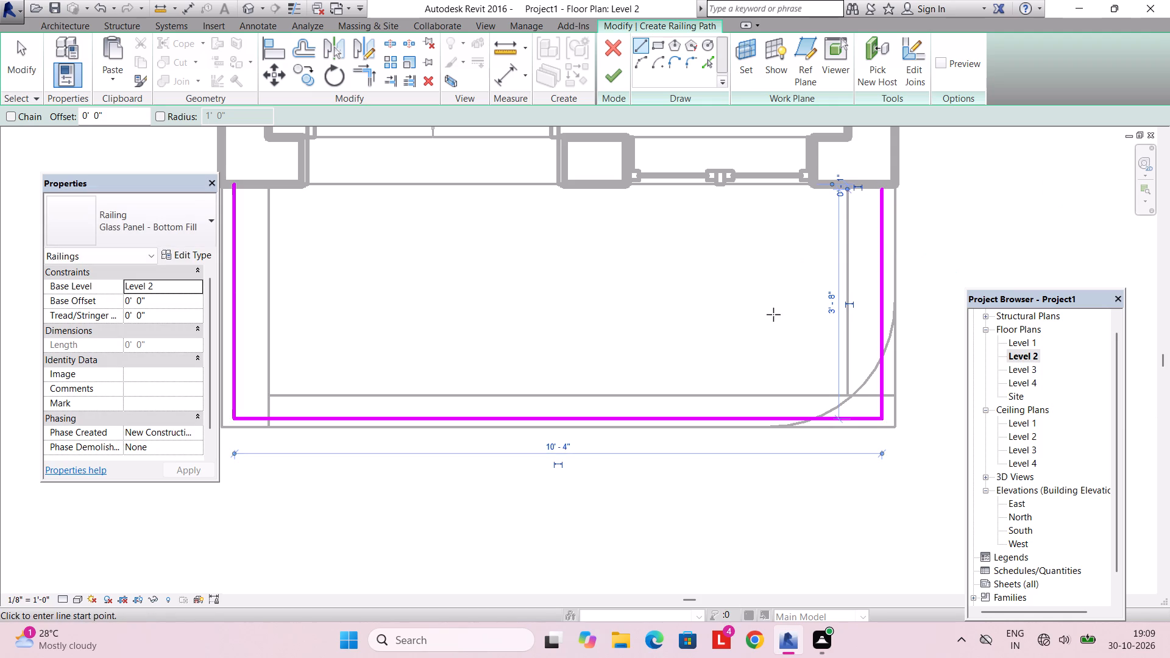
{"action": "key", "text": "Escape"}
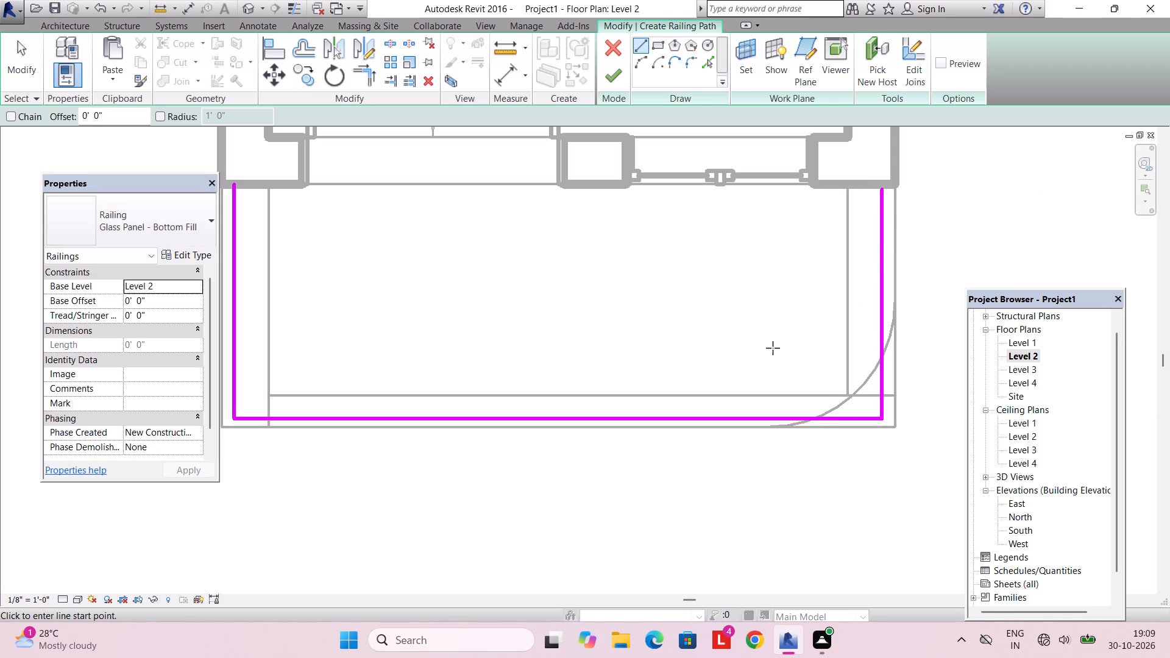
Fillet the railing path's window-side front corner with a radius of about 1'10" and finish the Glass Panel - Bottom Fill railing.
{"action": "left_click", "coordinate": [682, 63]}
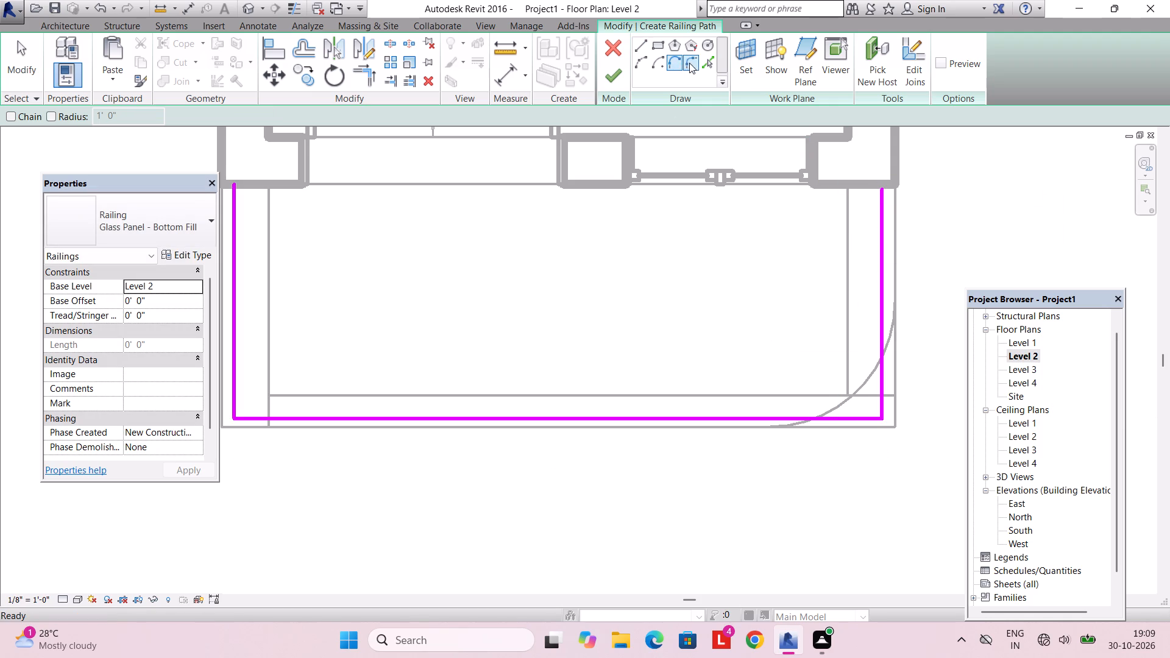
{"action": "left_click", "coordinate": [689, 63]}
{"action": "left_click_drag", "start_coordinate": [848, 418], "coordinate": [854, 416]}
{"action": "left_click", "coordinate": [880, 386]}
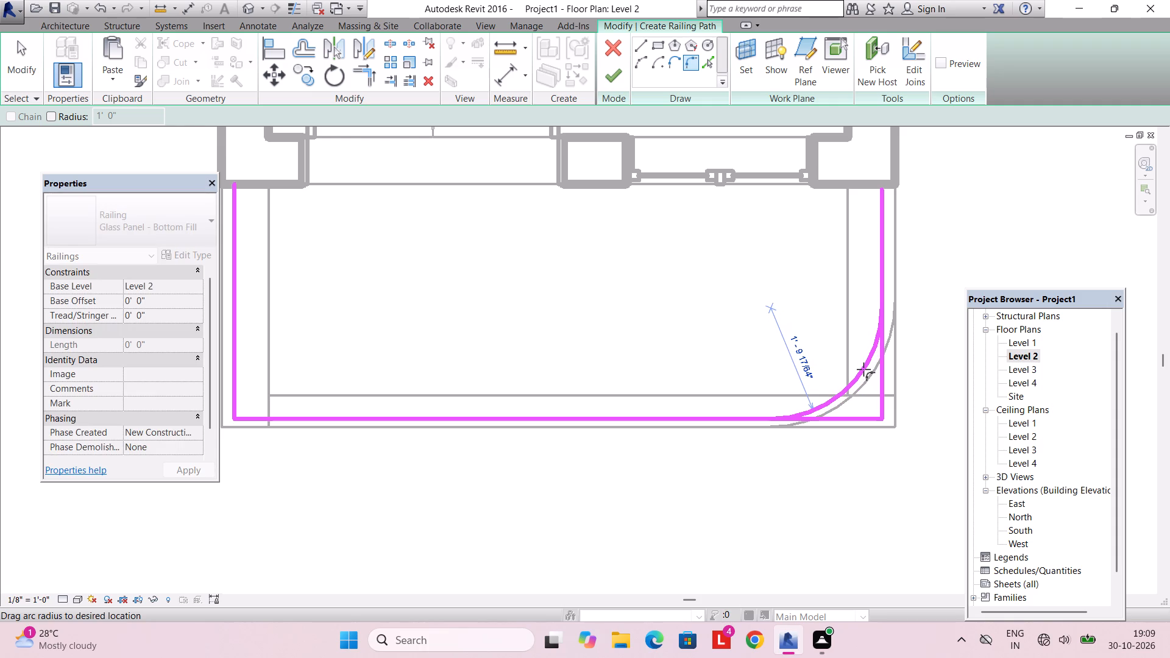
{"action": "left_click", "coordinate": [863, 369]}
{"action": "scroll", "coordinate": [722, 342], "scroll_direction": "down", "scroll_amount": 4}
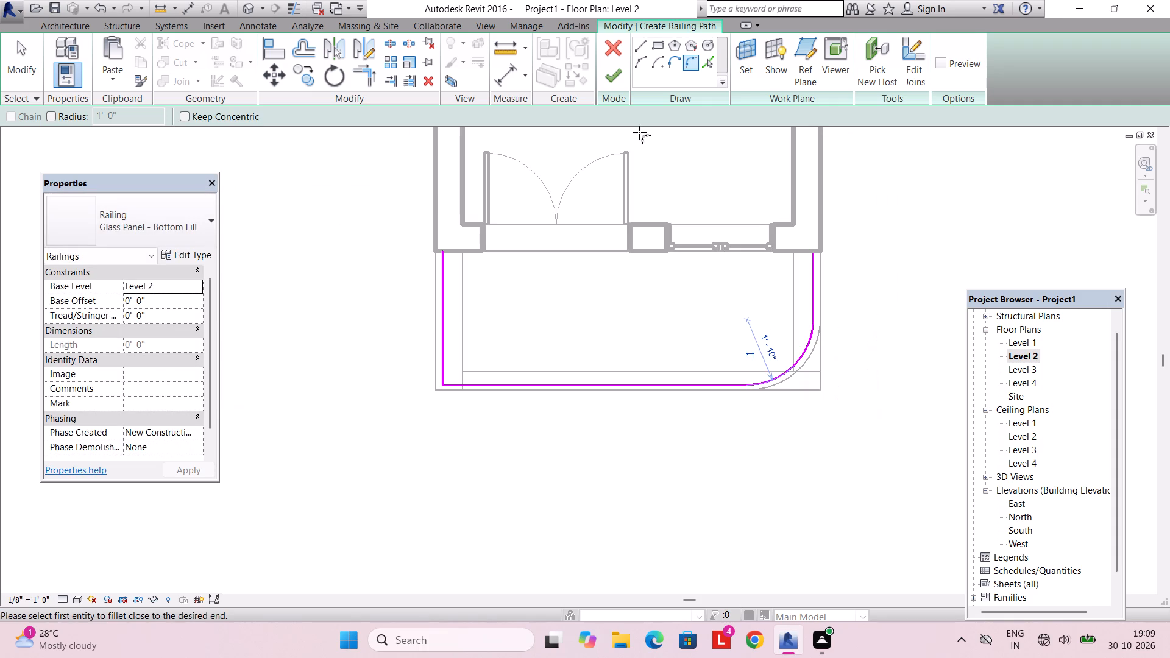
{"action": "left_click", "coordinate": [614, 86]}
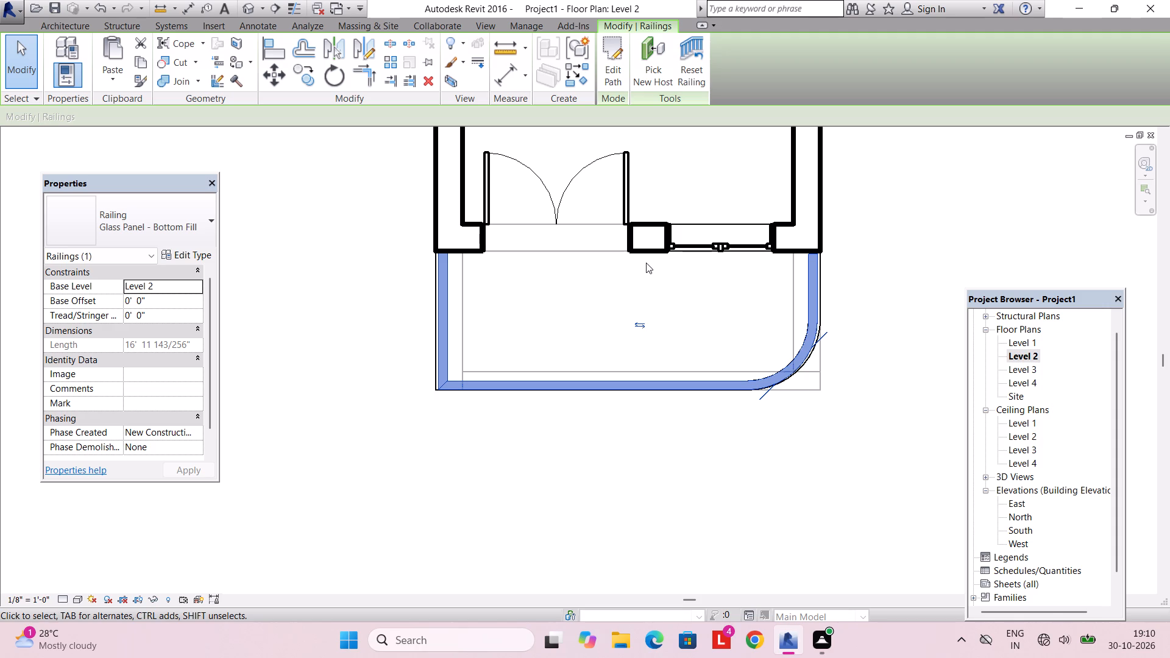
Examine the new glass panel railing and its curved corner around the Level 2 balcony in the 3D view.
{"action": "left_click", "coordinate": [497, 23]}
{"action": "left_click", "coordinate": [450, 57]}
{"action": "scroll", "coordinate": [674, 350], "scroll_direction": "down", "scroll_amount": 3}
{"action": "scroll", "coordinate": [688, 375], "scroll_direction": "up", "scroll_amount": 4}
{"action": "scroll", "coordinate": [699, 416], "scroll_direction": "down", "scroll_amount": 2}
{"action": "middle_click_drag", "start_coordinate": [696, 448], "coordinate": [677, 469], "text": "shift"}
{"action": "scroll", "coordinate": [640, 469], "scroll_direction": "up", "scroll_amount": 3}
{"action": "middle_click_drag", "start_coordinate": [617, 469], "coordinate": [714, 508], "text": "shift"}
{"action": "scroll", "coordinate": [774, 464], "scroll_direction": "down", "scroll_amount": 4}
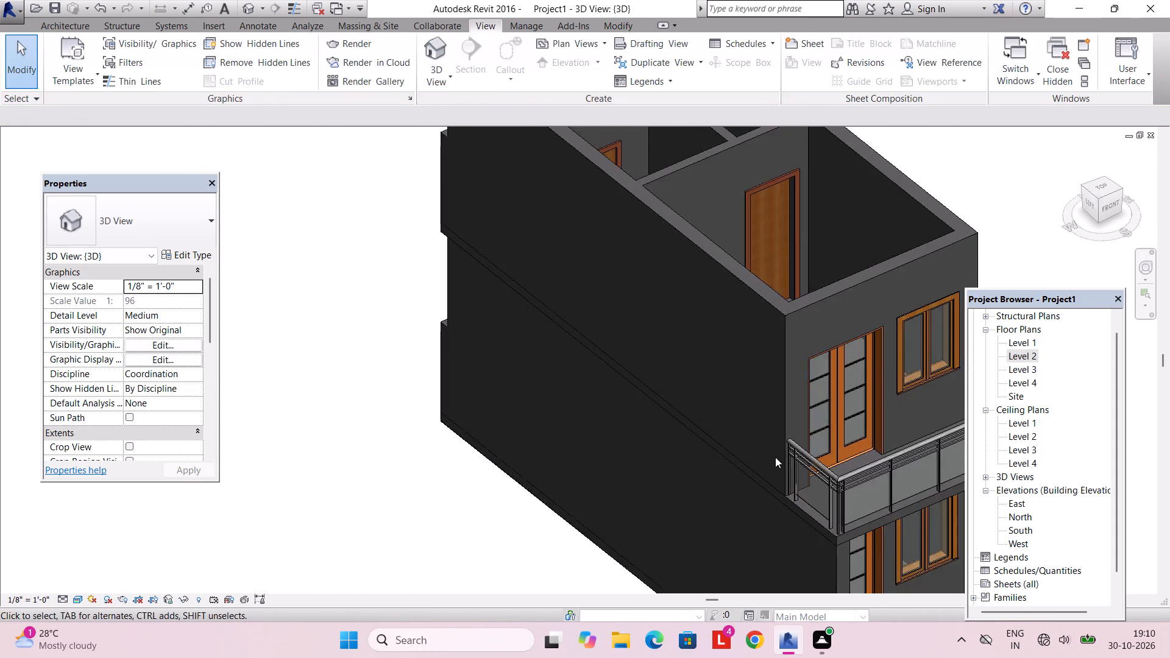
{"action": "scroll", "coordinate": [775, 457], "scroll_direction": "down", "scroll_amount": 4}
{"action": "middle_click_drag", "start_coordinate": [805, 448], "coordinate": [739, 448], "text": "shift"}
{"action": "scroll", "coordinate": [735, 448], "scroll_direction": "down", "scroll_amount": 3}
{"action": "middle_click_drag", "start_coordinate": [767, 461], "coordinate": [720, 412], "text": "shift"}
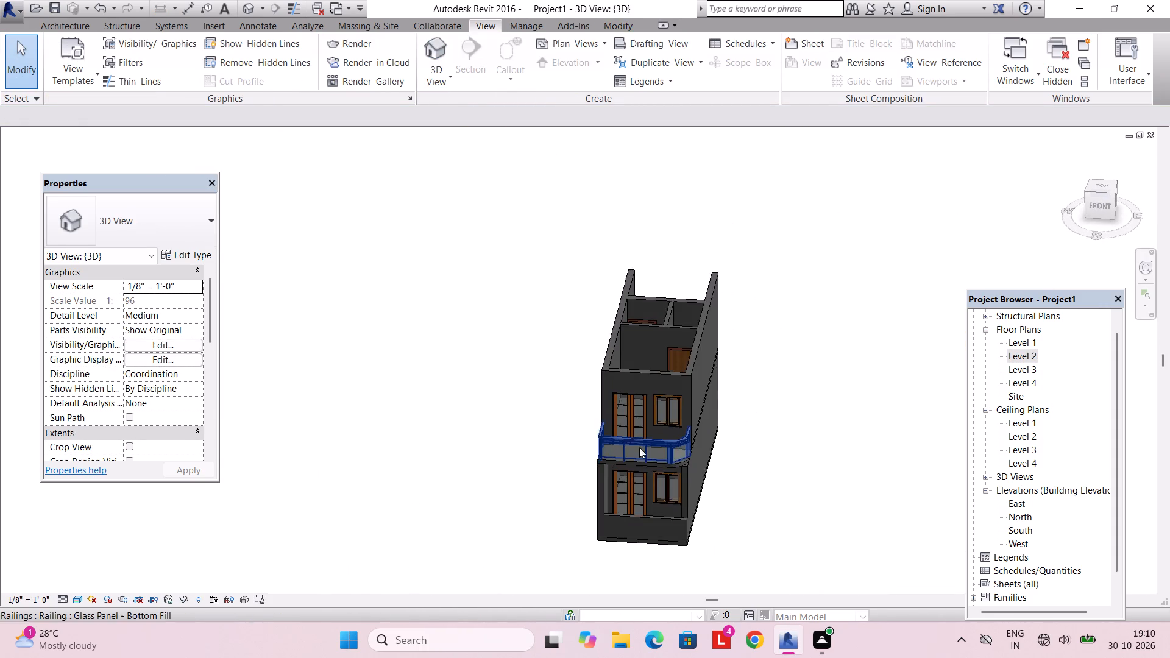
{"action": "scroll", "coordinate": [637, 448], "scroll_direction": "up", "scroll_amount": 6}
{"action": "middle_click_drag", "start_coordinate": [748, 447], "coordinate": [728, 419]}
{"action": "scroll", "coordinate": [729, 423], "scroll_direction": "up", "scroll_amount": 2}
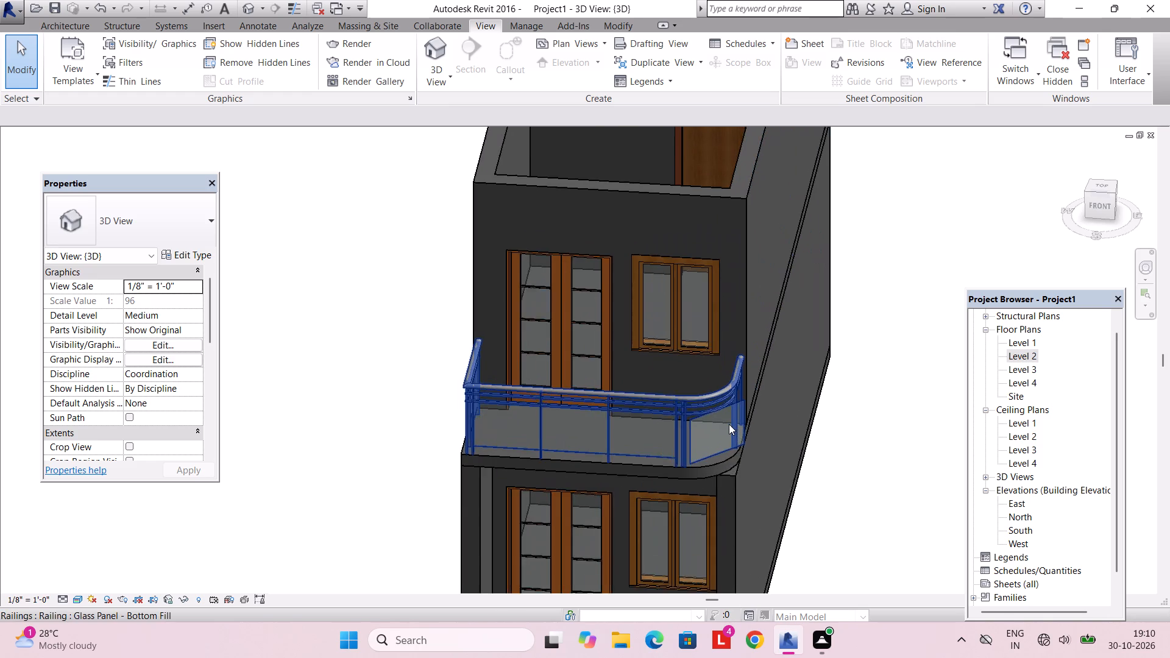
{"action": "scroll", "coordinate": [729, 424], "scroll_direction": "up", "scroll_amount": 2}
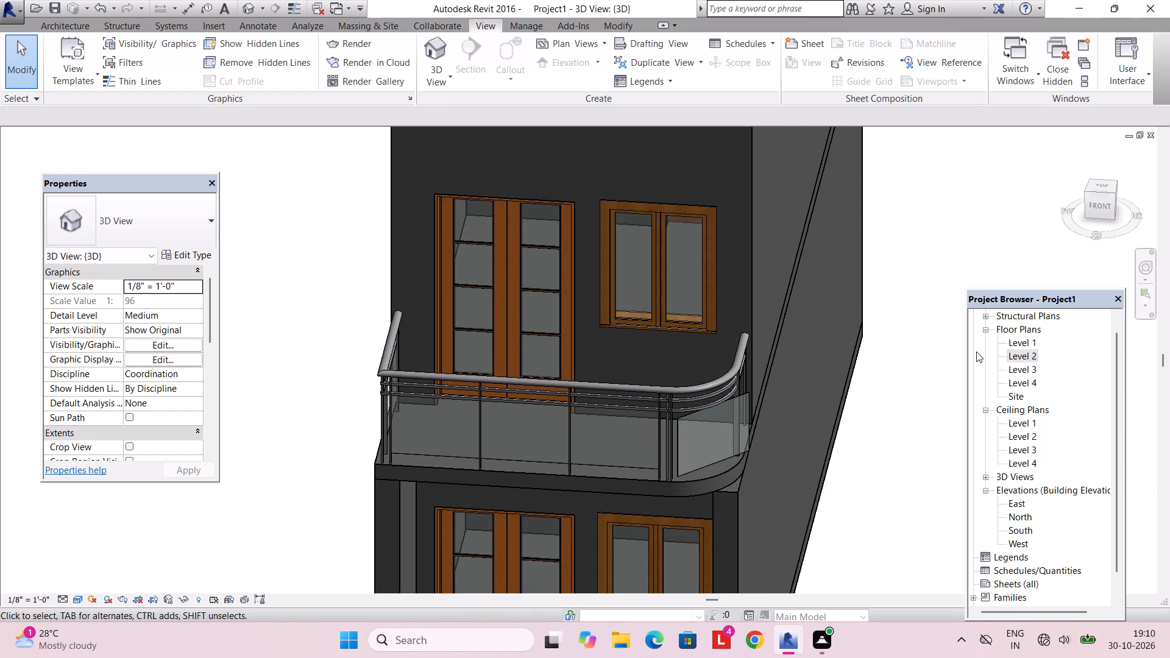
Open the balcony railing's path for editing on the Level 2 plan and delete its rounded corner arc.
{"action": "double_click", "coordinate": [1019, 352]}
{"action": "scroll", "coordinate": [860, 409], "scroll_direction": "down", "scroll_amount": 4}
{"action": "scroll", "coordinate": [834, 396], "scroll_direction": "up", "scroll_amount": 6}
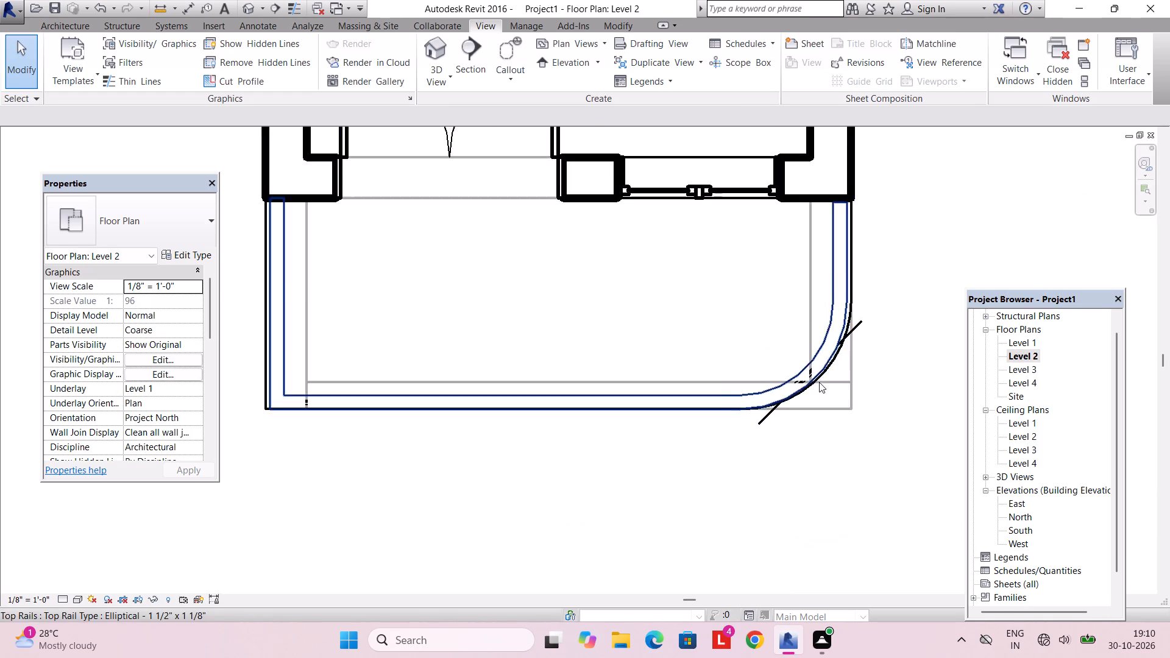
{"action": "scroll", "coordinate": [819, 382], "scroll_direction": "up", "scroll_amount": 5}
{"action": "left_click", "coordinate": [807, 378]}
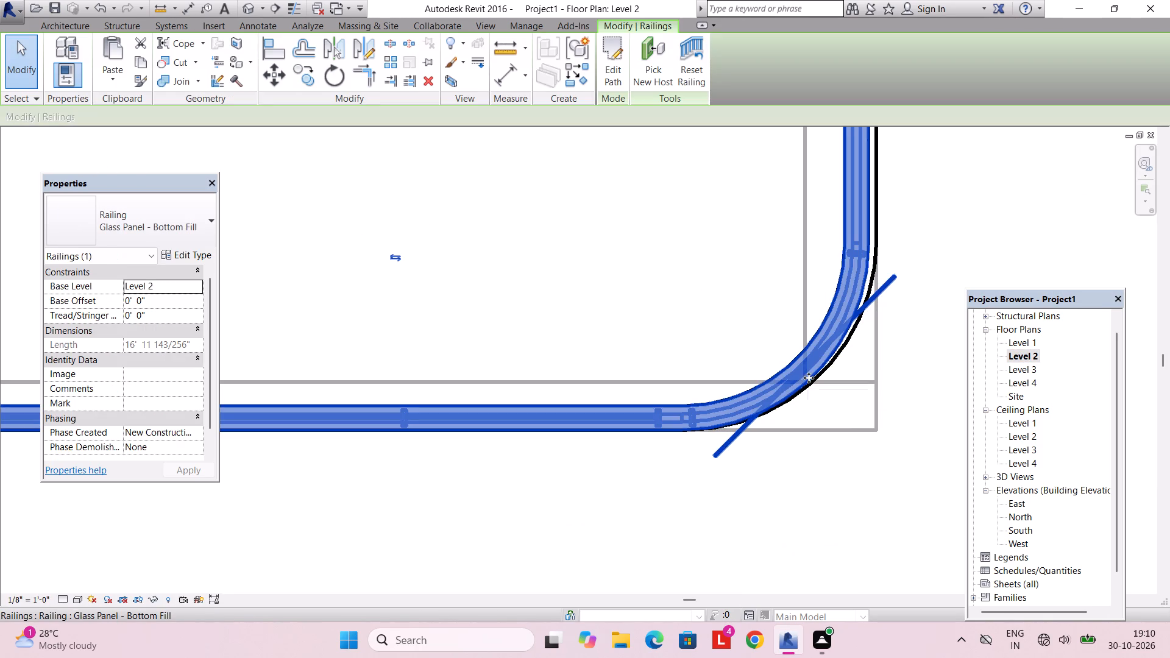
{"action": "left_click", "coordinate": [608, 80]}
{"action": "scroll", "coordinate": [808, 400], "scroll_direction": "up", "scroll_amount": 2}
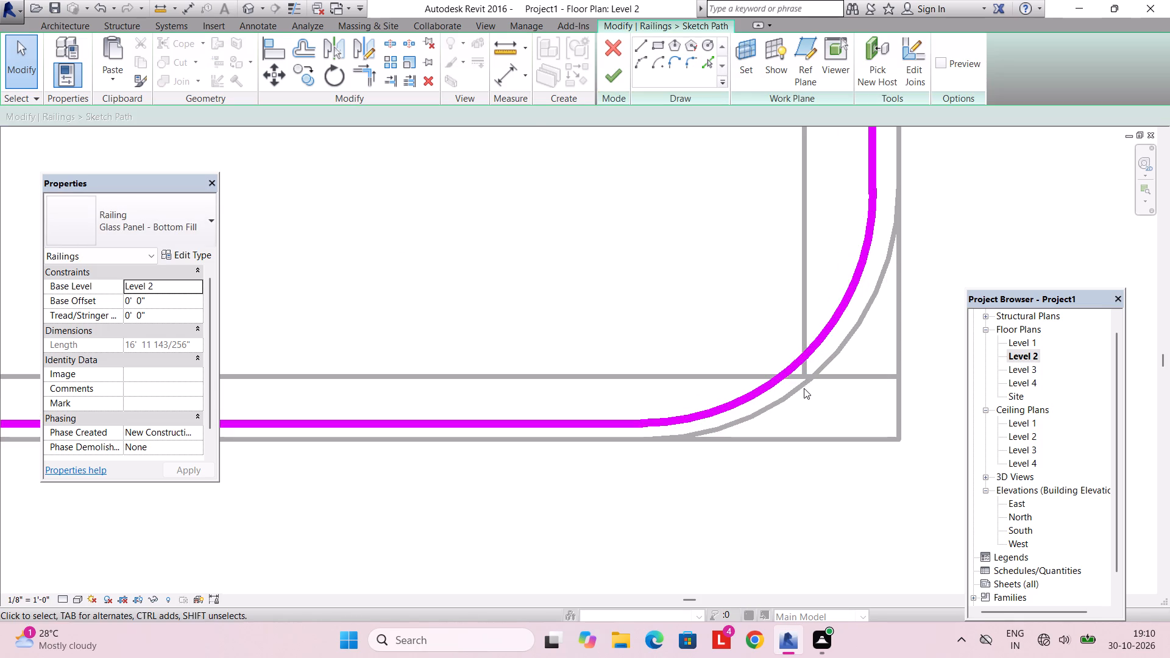
{"action": "left_click", "coordinate": [791, 370]}
{"action": "key", "text": "Delete"}
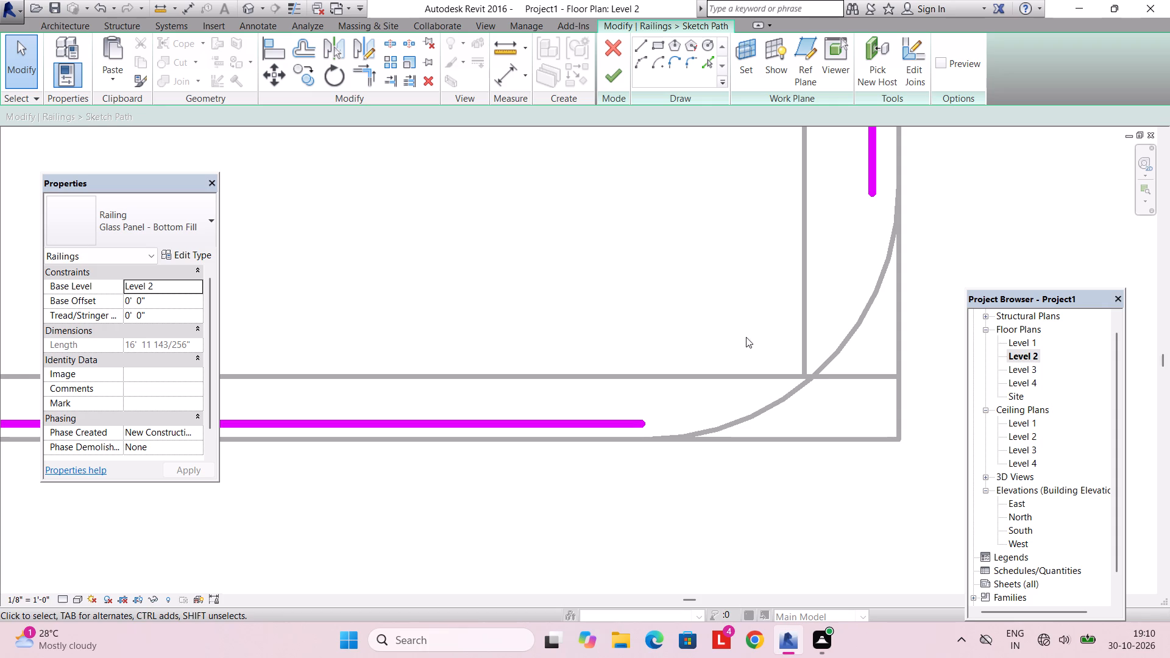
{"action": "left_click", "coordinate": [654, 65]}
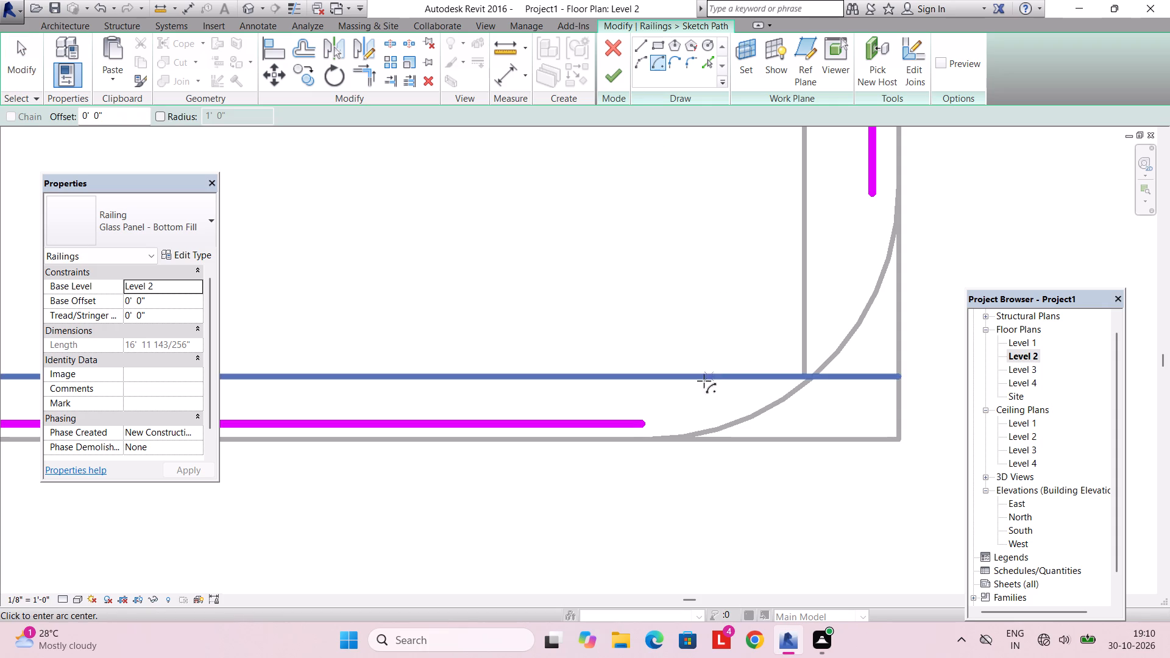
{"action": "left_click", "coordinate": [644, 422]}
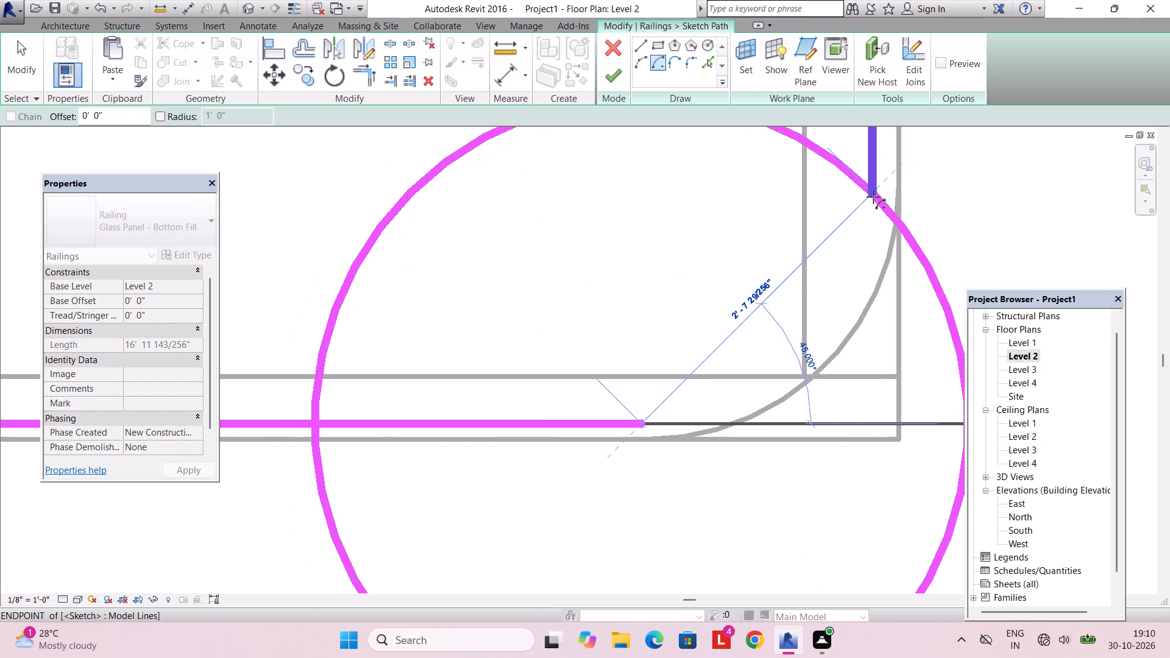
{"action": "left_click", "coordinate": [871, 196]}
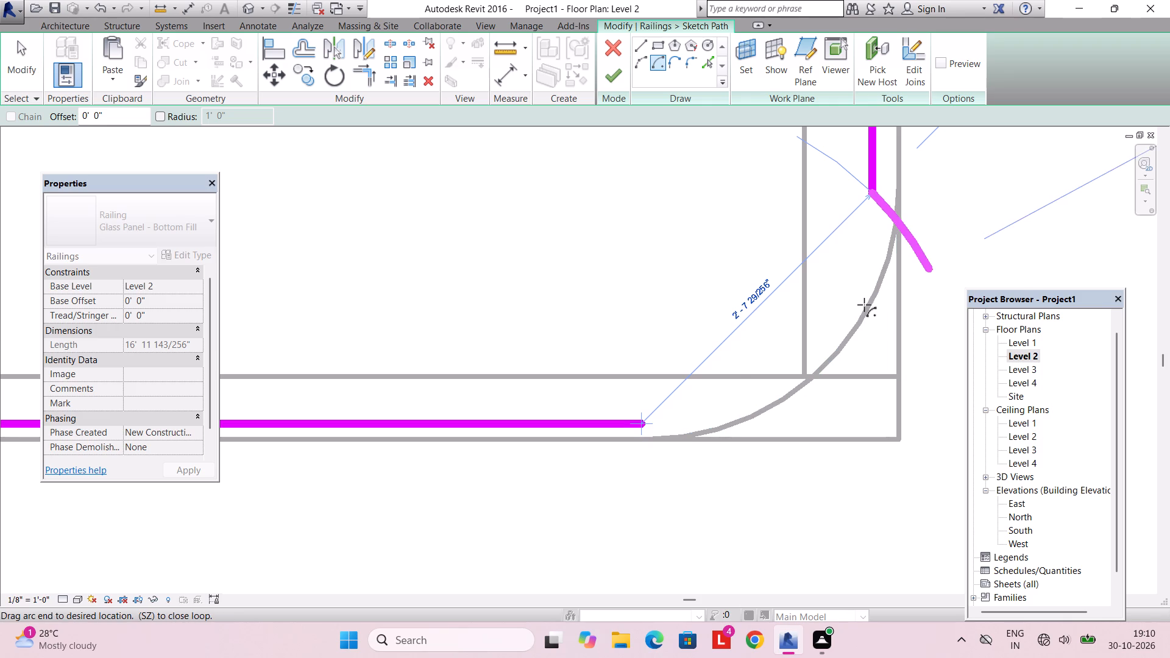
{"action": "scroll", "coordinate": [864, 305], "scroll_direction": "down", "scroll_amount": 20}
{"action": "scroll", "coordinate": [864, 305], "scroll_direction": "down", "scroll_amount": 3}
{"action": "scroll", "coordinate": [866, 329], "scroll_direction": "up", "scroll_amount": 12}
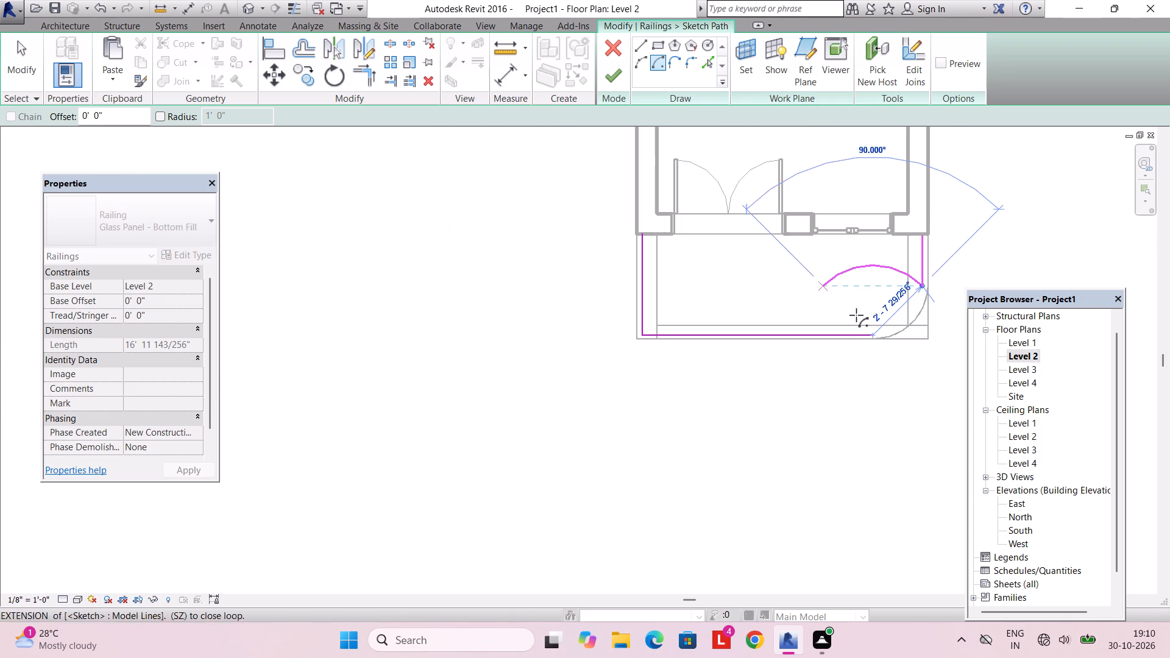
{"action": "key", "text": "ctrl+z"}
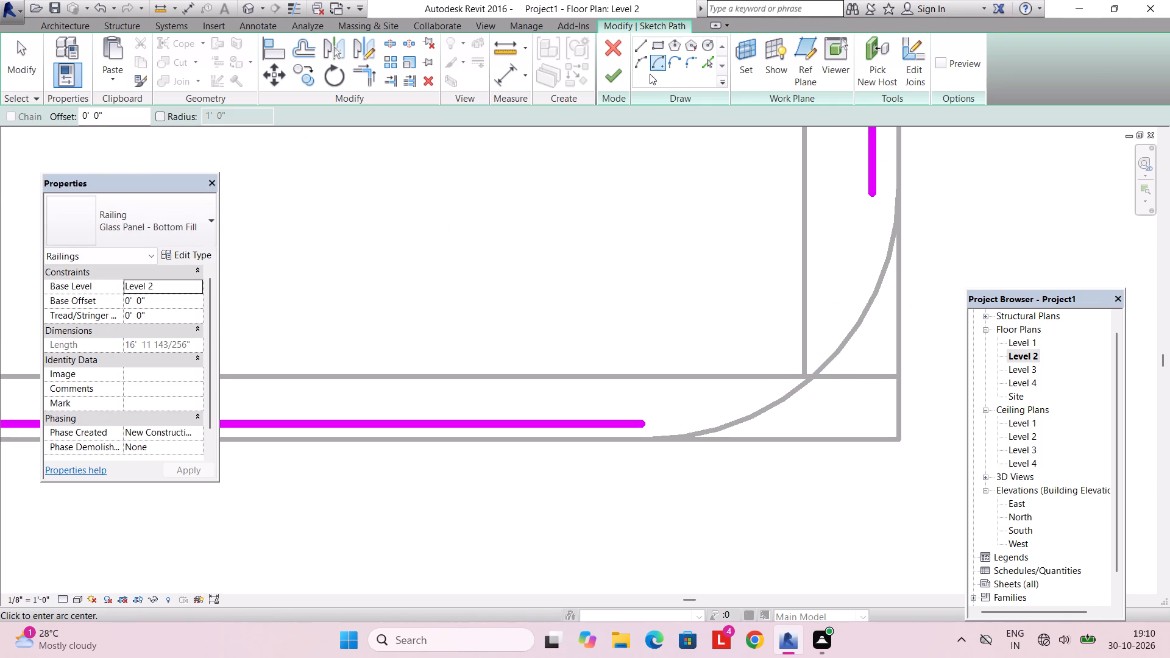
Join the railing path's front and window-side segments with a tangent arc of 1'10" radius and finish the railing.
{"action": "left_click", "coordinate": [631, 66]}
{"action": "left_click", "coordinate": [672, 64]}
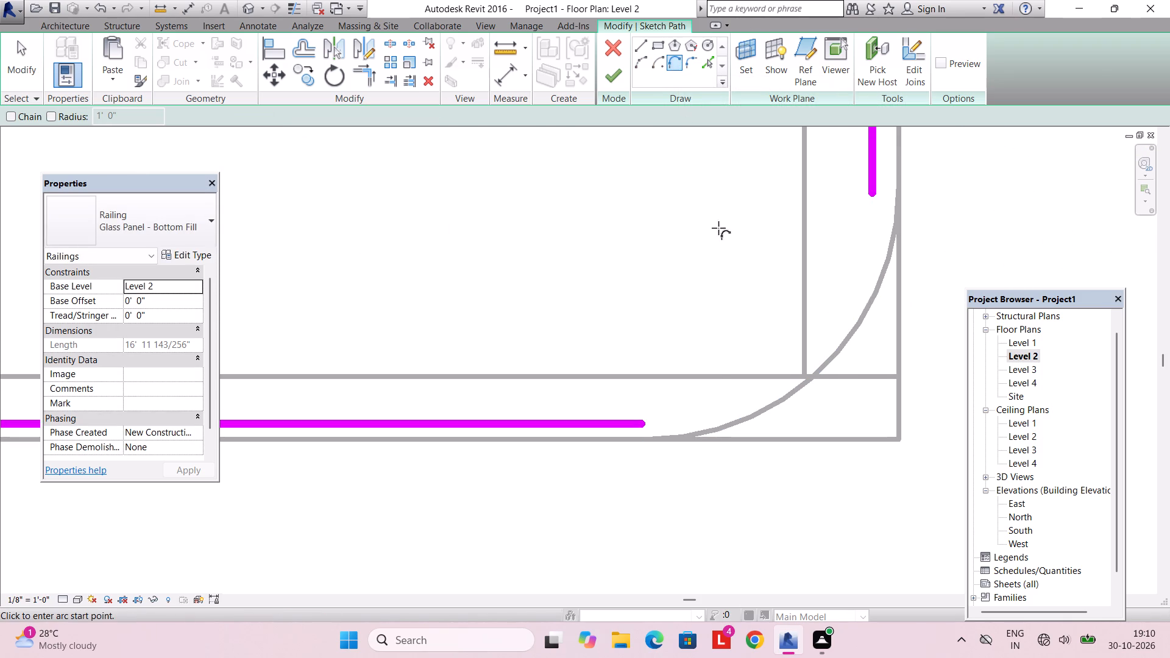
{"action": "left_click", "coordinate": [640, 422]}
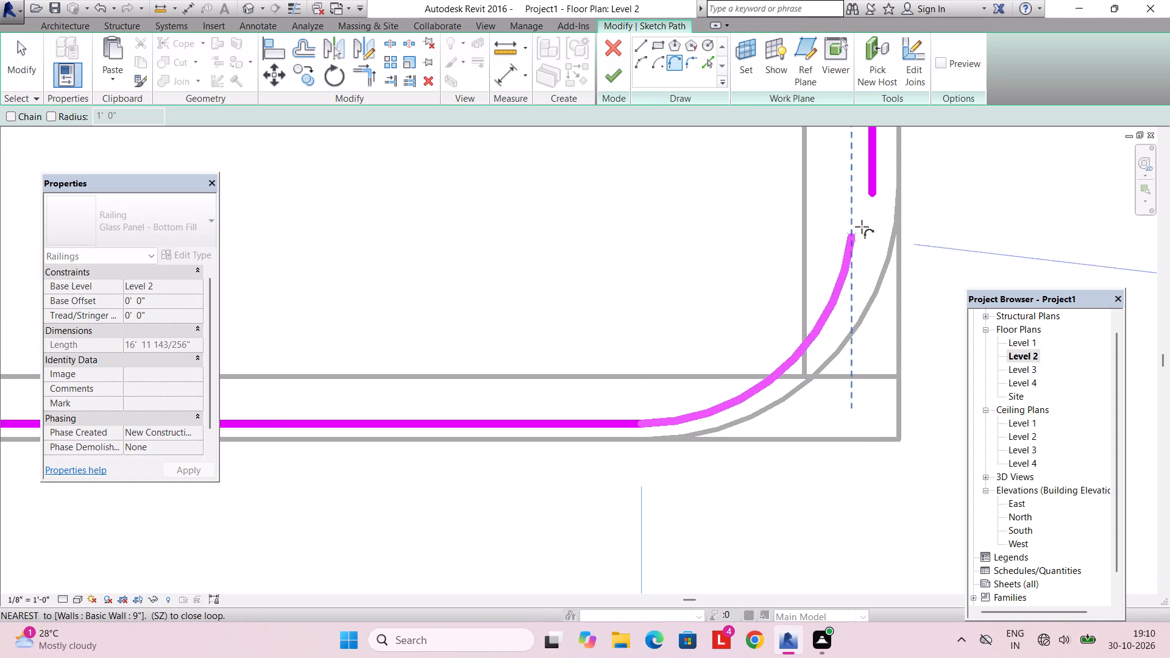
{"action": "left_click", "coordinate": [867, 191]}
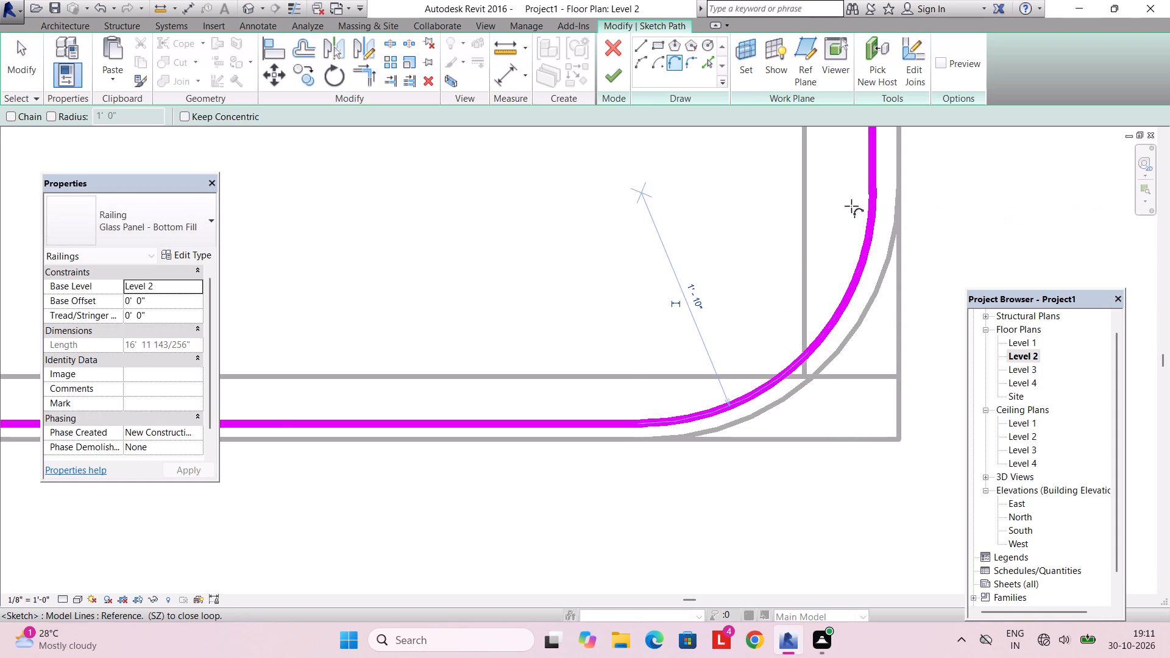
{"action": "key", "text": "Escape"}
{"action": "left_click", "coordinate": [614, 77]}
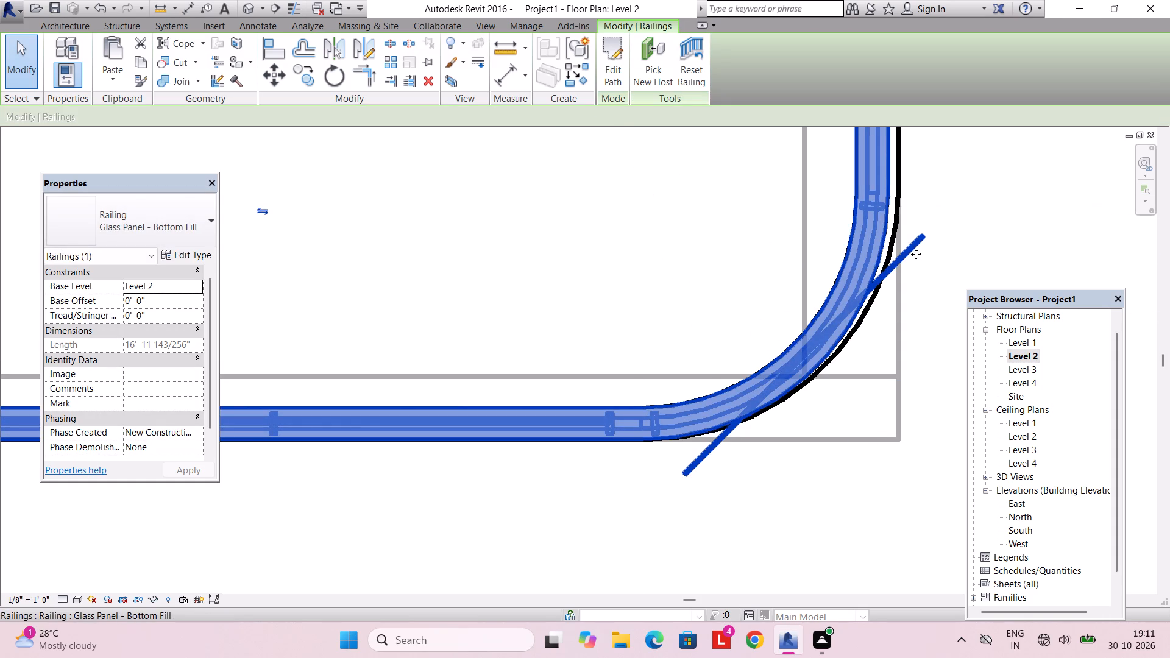
Reopen the balcony railing's path, delete its rounded corner arc and try to finish the edit.
{"action": "left_click", "coordinate": [916, 254]}
{"action": "left_click", "coordinate": [909, 250]}
{"action": "left_click", "coordinate": [900, 246]}
{"action": "left_click", "coordinate": [904, 249]}
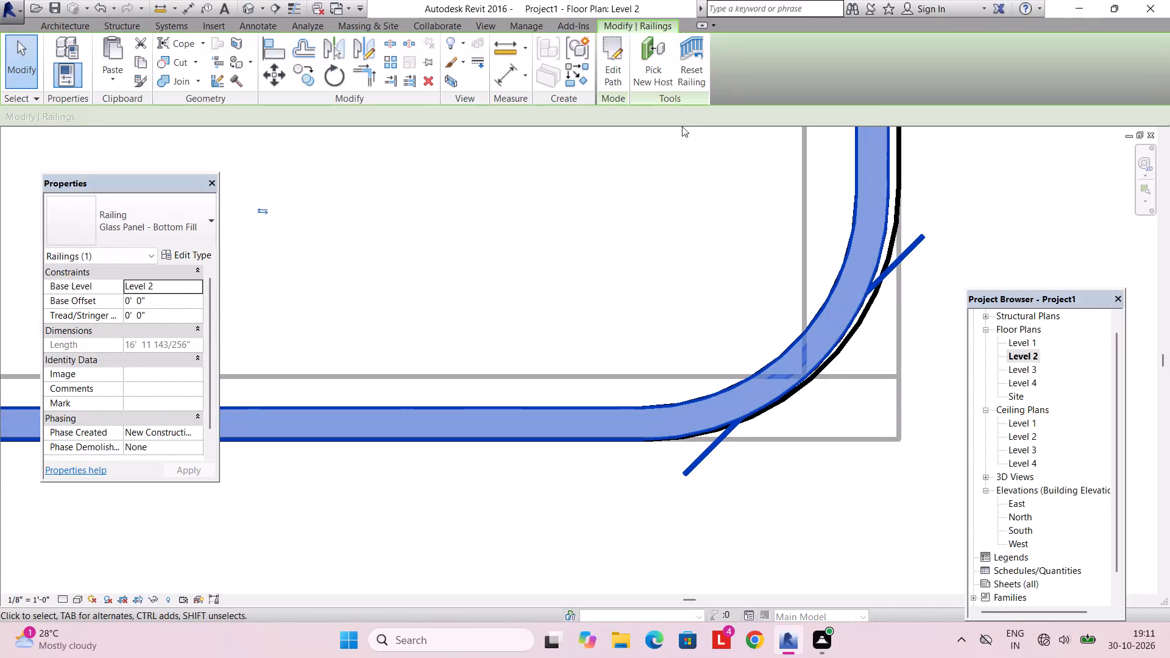
{"action": "left_click", "coordinate": [607, 81]}
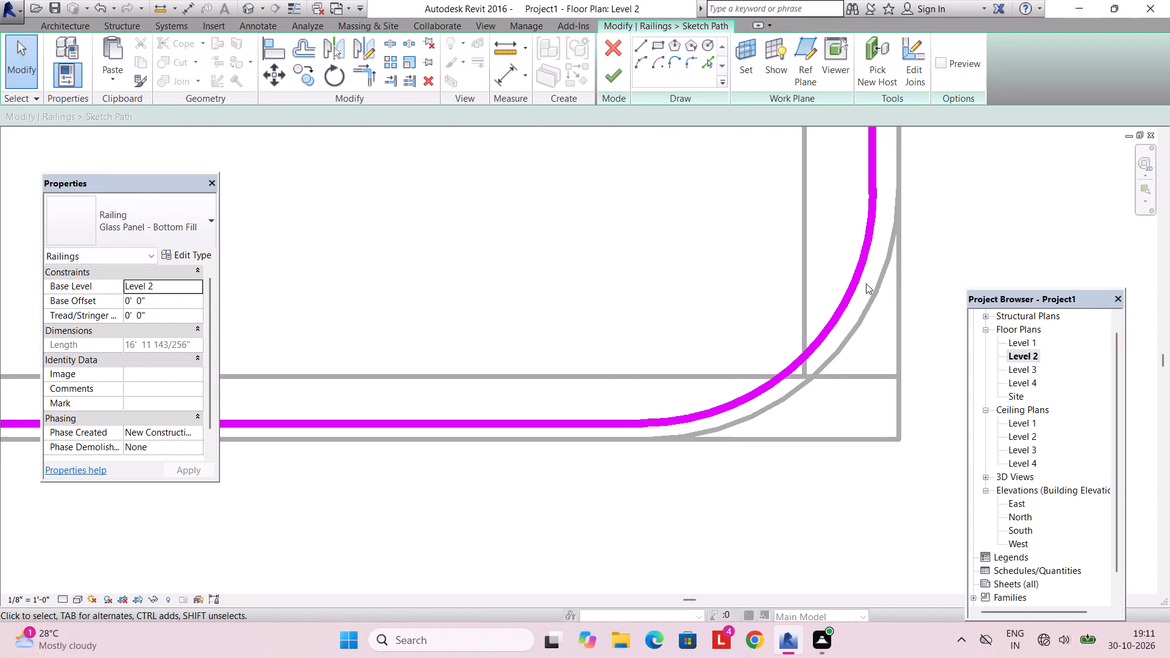
{"action": "left_click", "coordinate": [856, 286]}
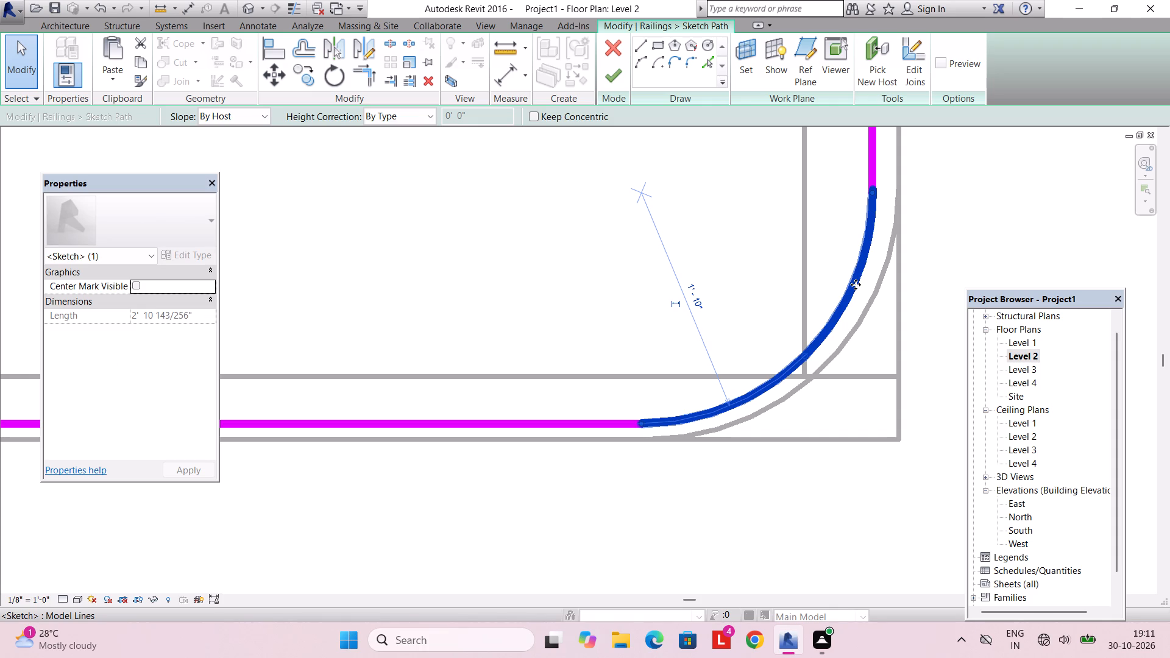
{"action": "key", "text": "Delete"}
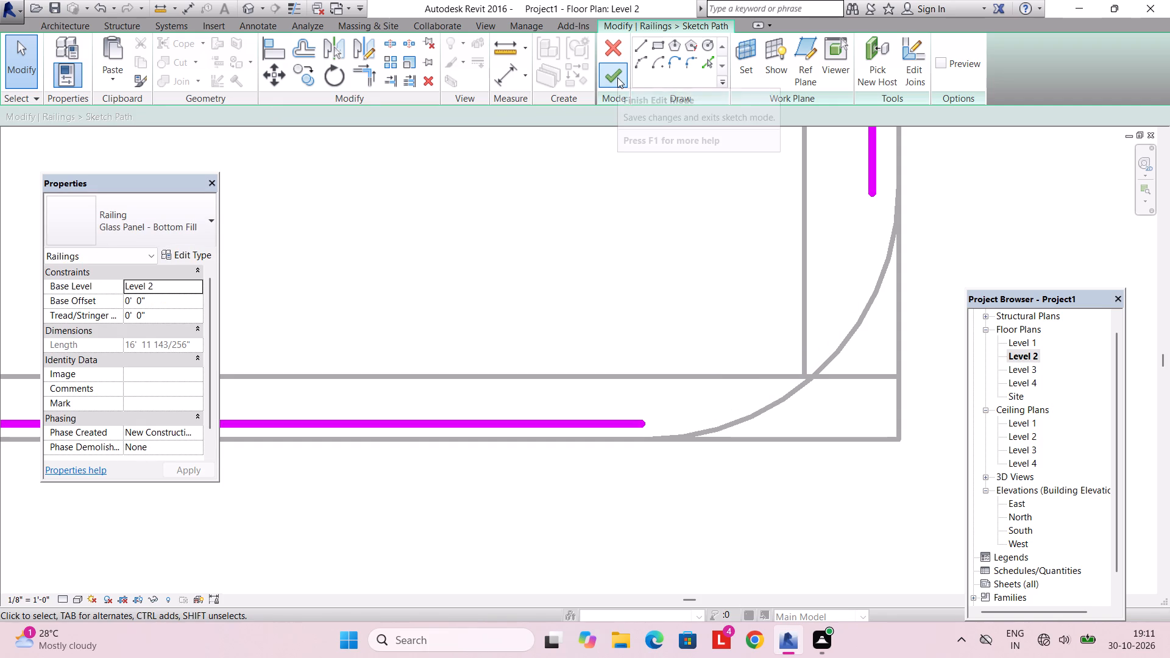
{"action": "left_click", "coordinate": [617, 77]}
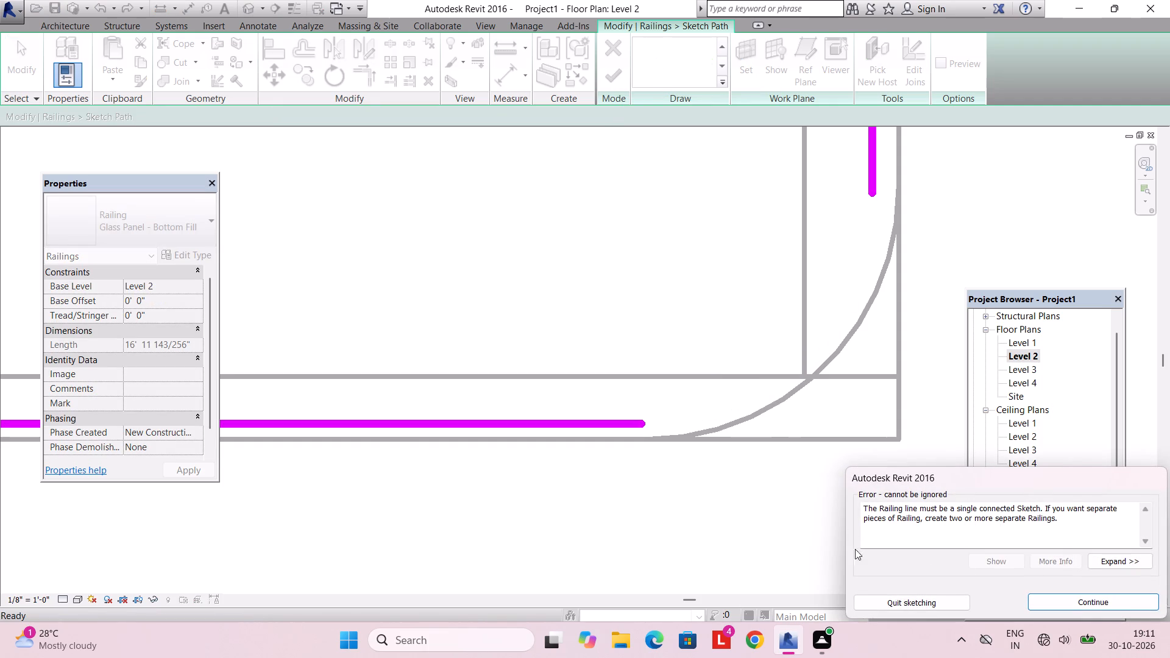
{"action": "left_click", "coordinate": [1126, 598]}
Delete the short window-side segment of the railing path and finish the Glass Panel - Bottom Fill railing.
{"action": "scroll", "coordinate": [742, 402], "scroll_direction": "down", "scroll_amount": 8}
{"action": "scroll", "coordinate": [737, 402], "scroll_direction": "up", "scroll_amount": 2}
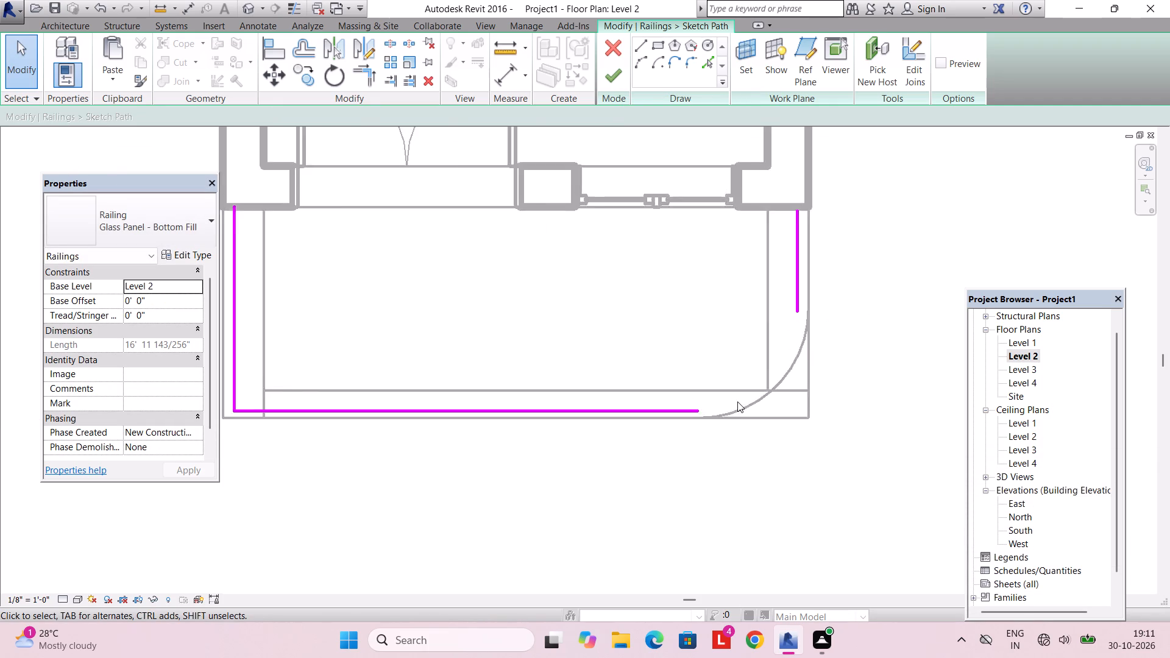
{"action": "scroll", "coordinate": [737, 402], "scroll_direction": "down", "scroll_amount": 3}
{"action": "scroll", "coordinate": [737, 402], "scroll_direction": "up", "scroll_amount": 2}
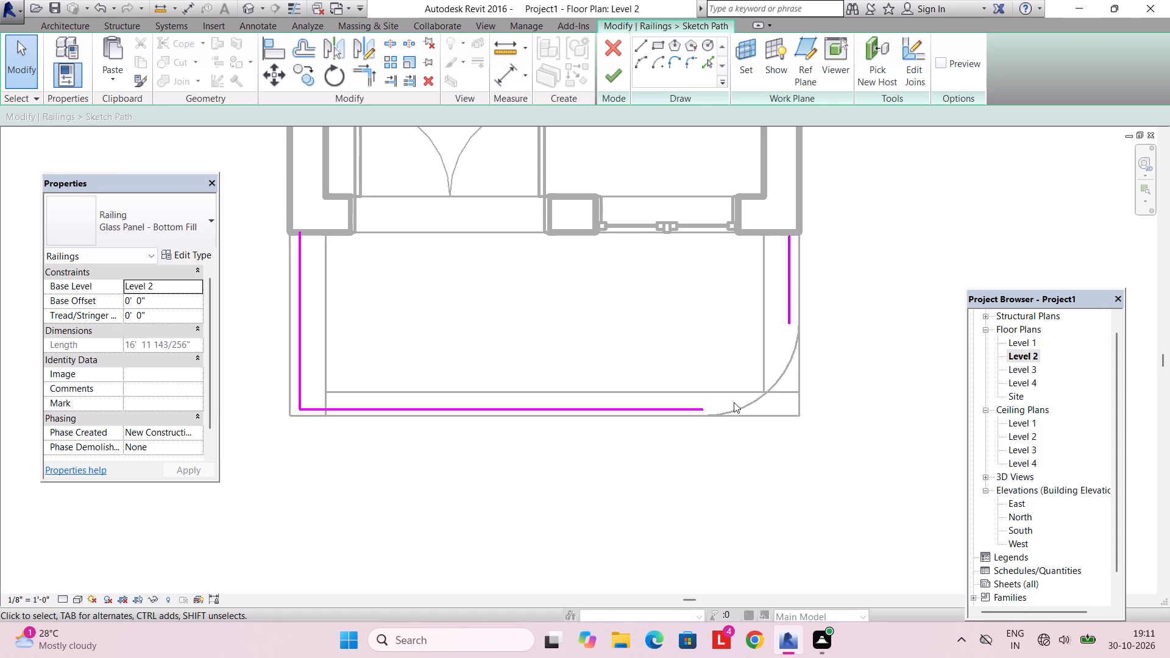
{"action": "scroll", "coordinate": [723, 404], "scroll_direction": "up", "scroll_amount": 3}
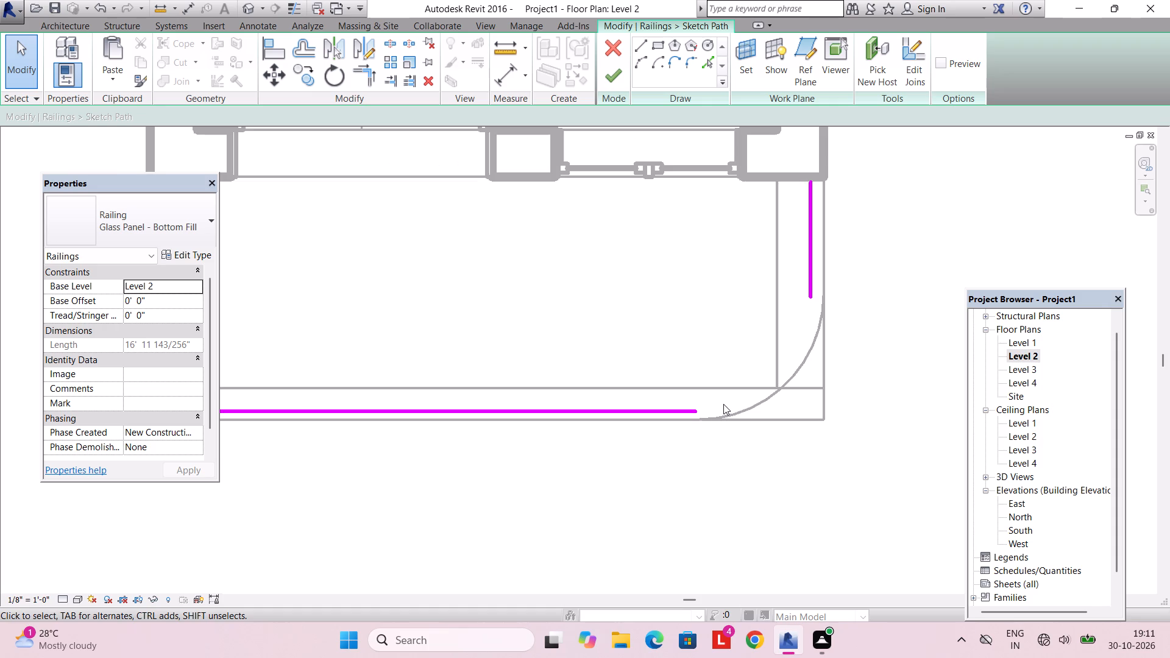
{"action": "scroll", "coordinate": [723, 404], "scroll_direction": "up", "scroll_amount": 1}
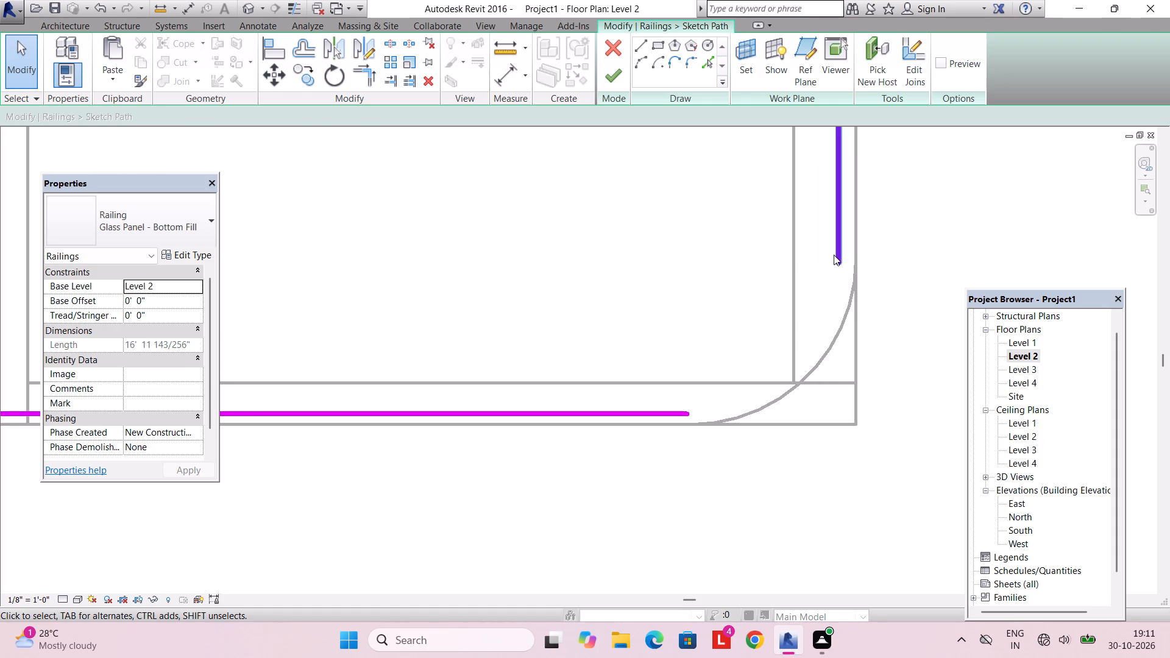
{"action": "left_click", "coordinate": [834, 255]}
{"action": "key", "text": "Delete"}
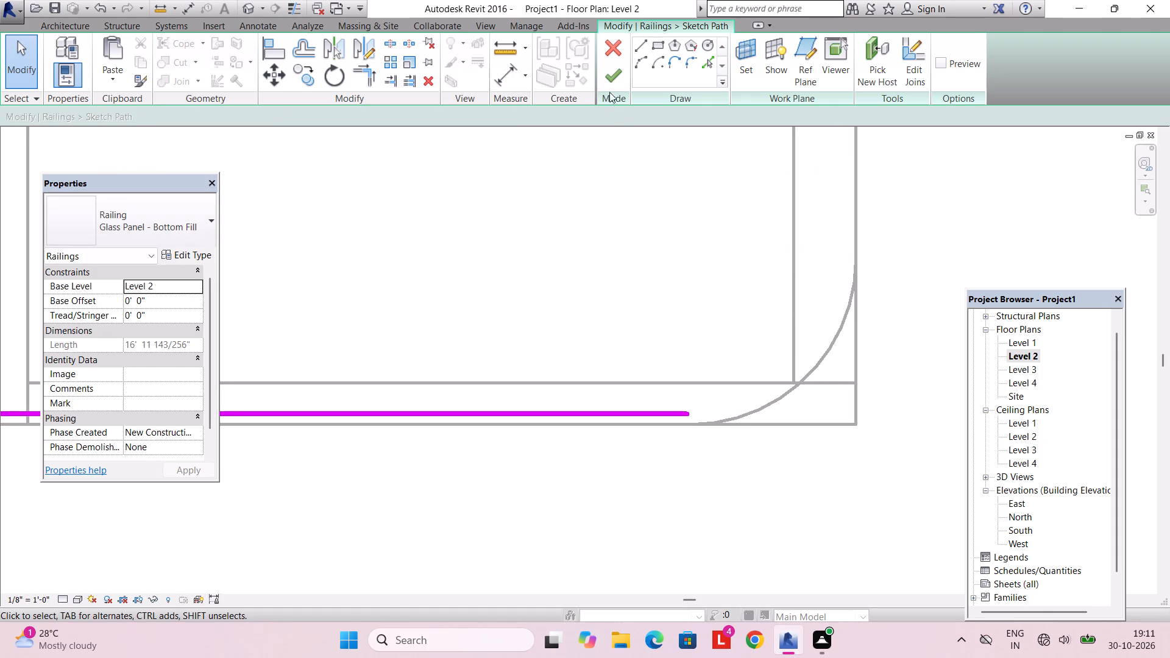
{"action": "left_click", "coordinate": [609, 85]}
Examine the shortened glass railing and the open rounded corner of the Level 2 balcony in the 3D view.
{"action": "scroll", "coordinate": [703, 292], "scroll_direction": "down", "scroll_amount": 3}
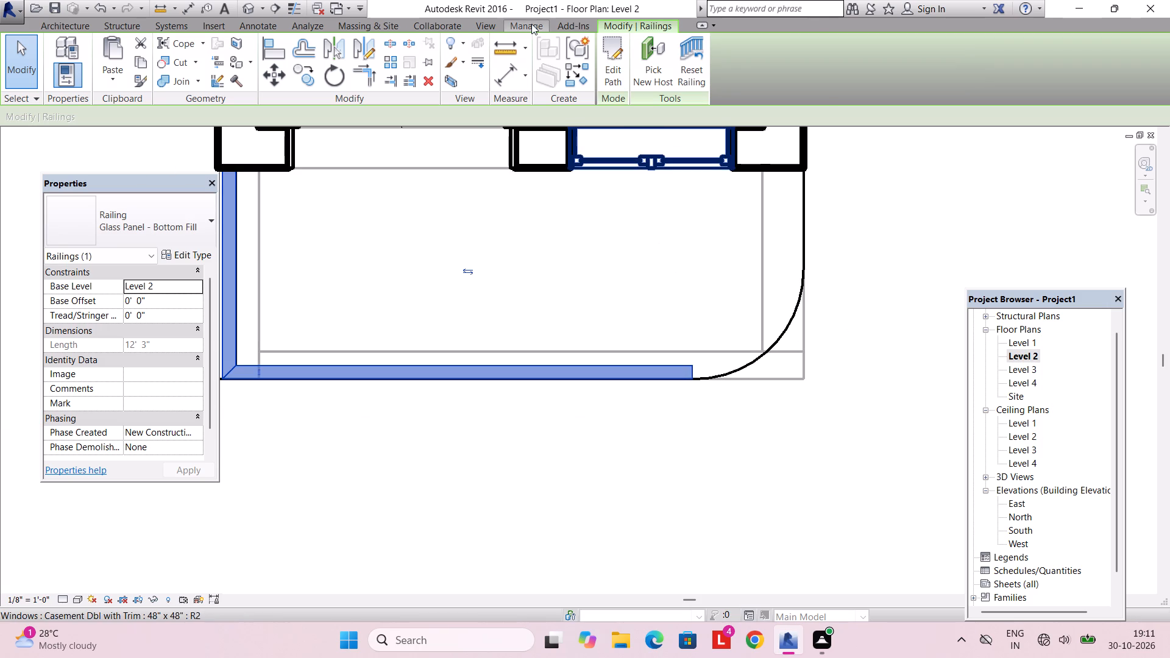
{"action": "left_click", "coordinate": [492, 27]}
{"action": "left_click", "coordinate": [452, 49]}
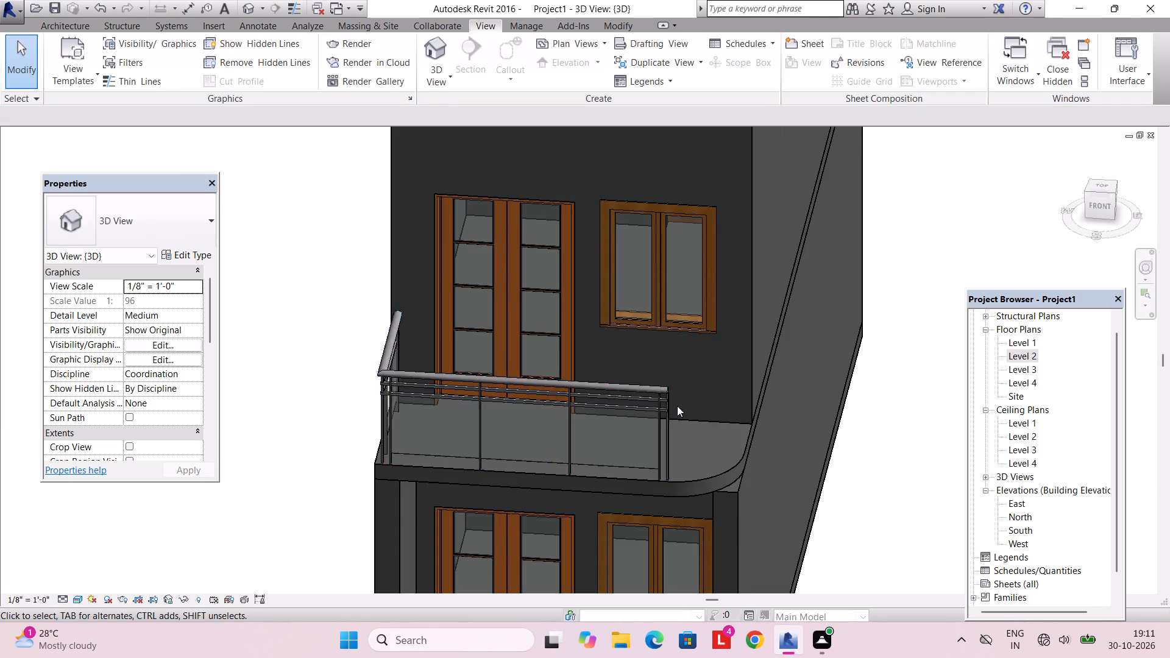
{"action": "scroll", "coordinate": [679, 406], "scroll_direction": "down", "scroll_amount": 3}
{"action": "scroll", "coordinate": [681, 406], "scroll_direction": "up", "scroll_amount": 3}
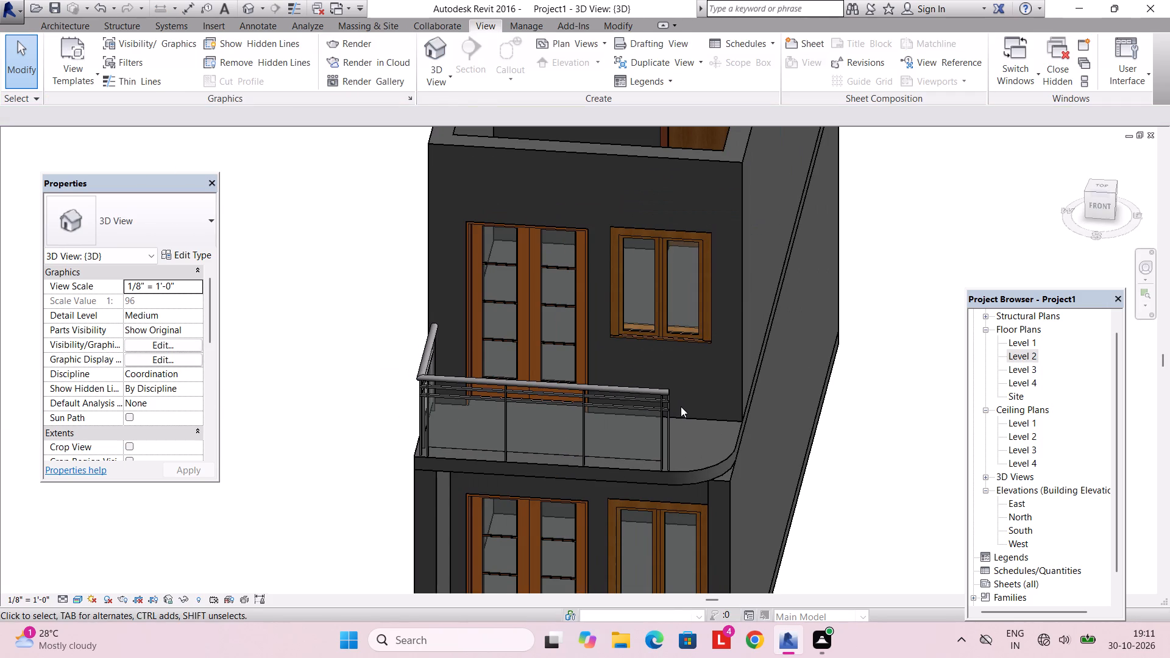
{"action": "scroll", "coordinate": [681, 408], "scroll_direction": "down", "scroll_amount": 4}
{"action": "middle_click_drag", "start_coordinate": [683, 408], "coordinate": [719, 408]}
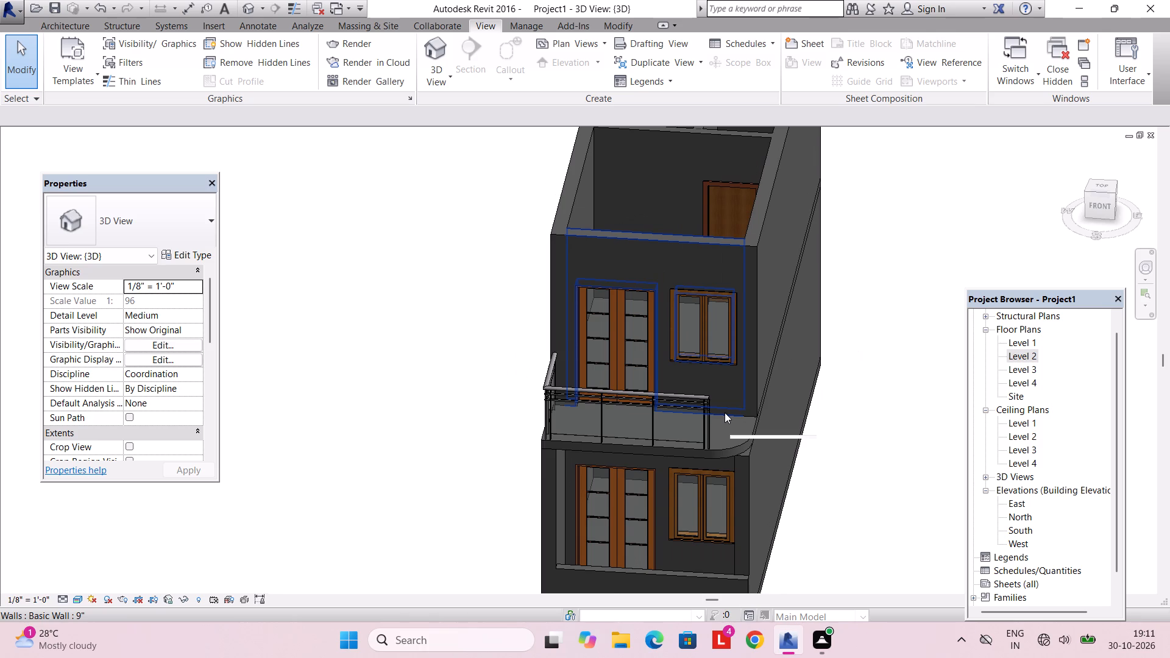
{"action": "middle_click_drag", "start_coordinate": [739, 406], "coordinate": [780, 375]}
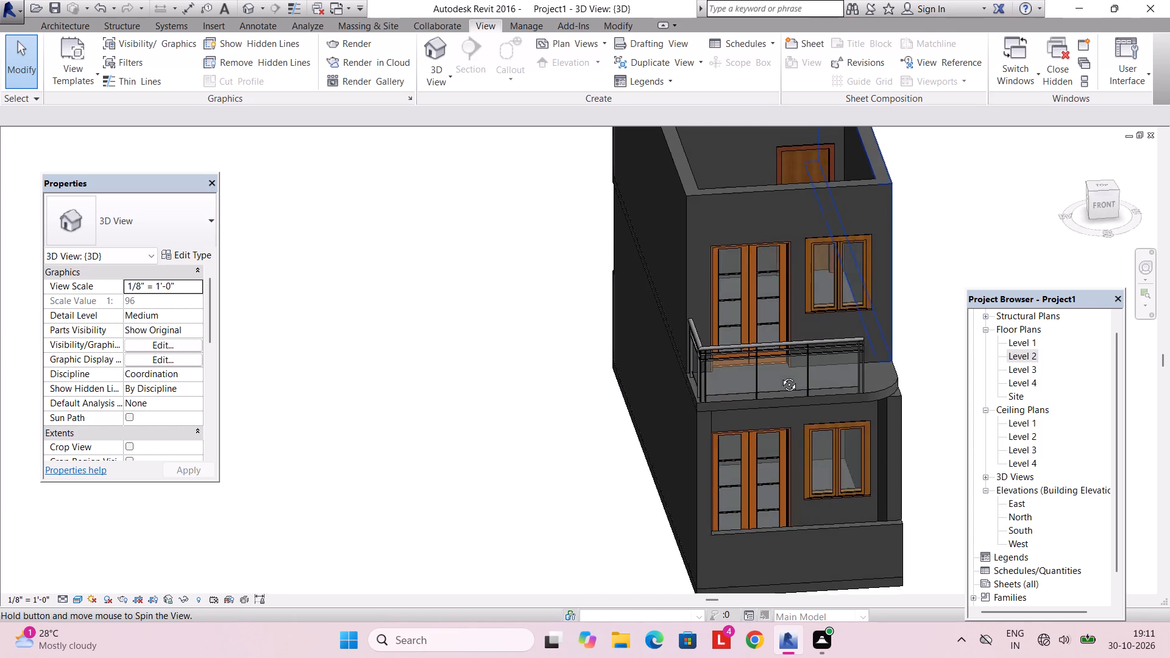
{"action": "middle_click_drag", "start_coordinate": [780, 375], "coordinate": [780, 375]}
{"action": "scroll", "coordinate": [780, 375], "scroll_direction": "down", "scroll_amount": 2}
{"action": "middle_click_drag", "start_coordinate": [777, 375], "coordinate": [761, 364], "text": "shift"}
{"action": "scroll", "coordinate": [762, 364], "scroll_direction": "up", "scroll_amount": 1}
{"action": "middle_click_drag", "start_coordinate": [762, 363], "coordinate": [696, 430]}
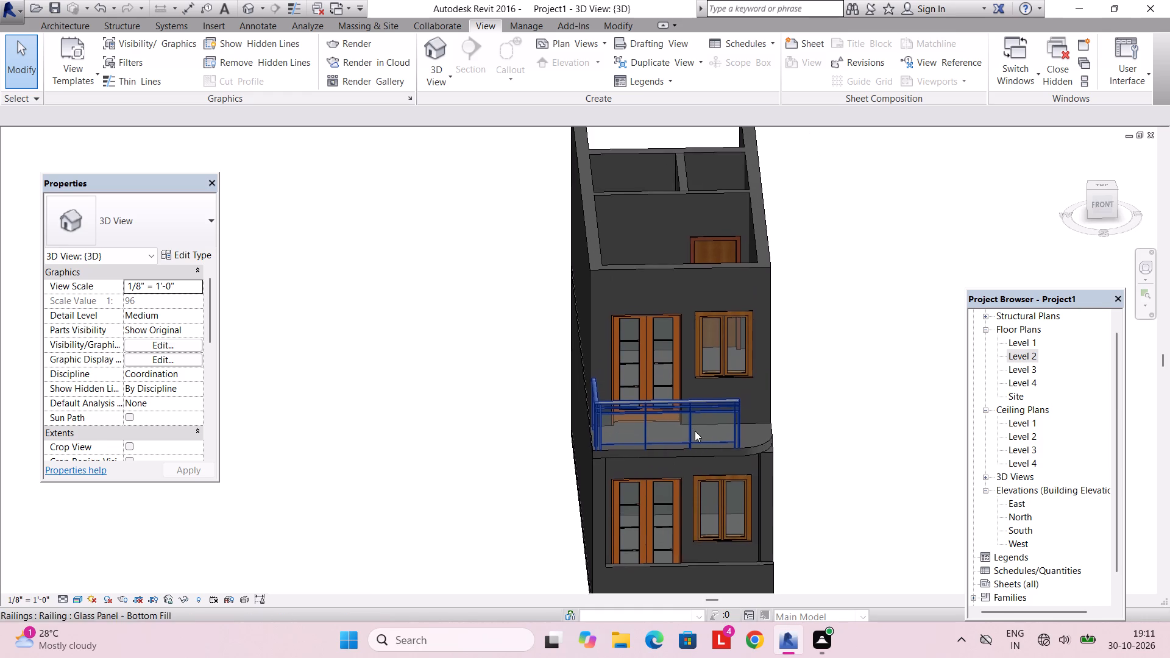
{"action": "middle_click_drag", "start_coordinate": [694, 428], "coordinate": [701, 378]}
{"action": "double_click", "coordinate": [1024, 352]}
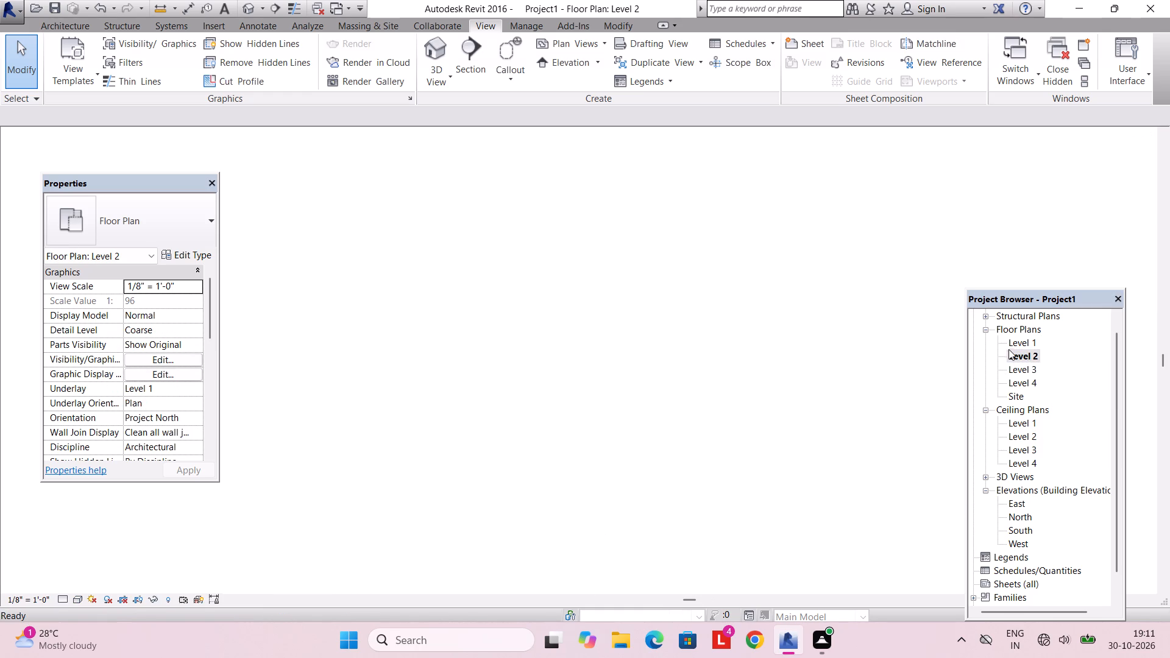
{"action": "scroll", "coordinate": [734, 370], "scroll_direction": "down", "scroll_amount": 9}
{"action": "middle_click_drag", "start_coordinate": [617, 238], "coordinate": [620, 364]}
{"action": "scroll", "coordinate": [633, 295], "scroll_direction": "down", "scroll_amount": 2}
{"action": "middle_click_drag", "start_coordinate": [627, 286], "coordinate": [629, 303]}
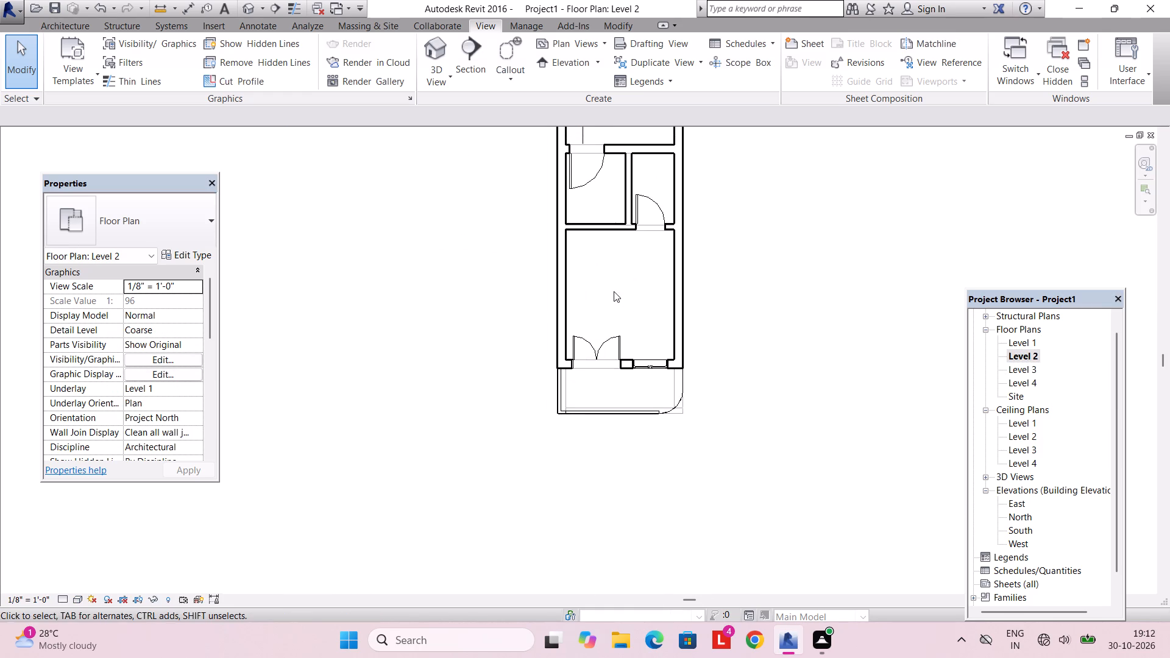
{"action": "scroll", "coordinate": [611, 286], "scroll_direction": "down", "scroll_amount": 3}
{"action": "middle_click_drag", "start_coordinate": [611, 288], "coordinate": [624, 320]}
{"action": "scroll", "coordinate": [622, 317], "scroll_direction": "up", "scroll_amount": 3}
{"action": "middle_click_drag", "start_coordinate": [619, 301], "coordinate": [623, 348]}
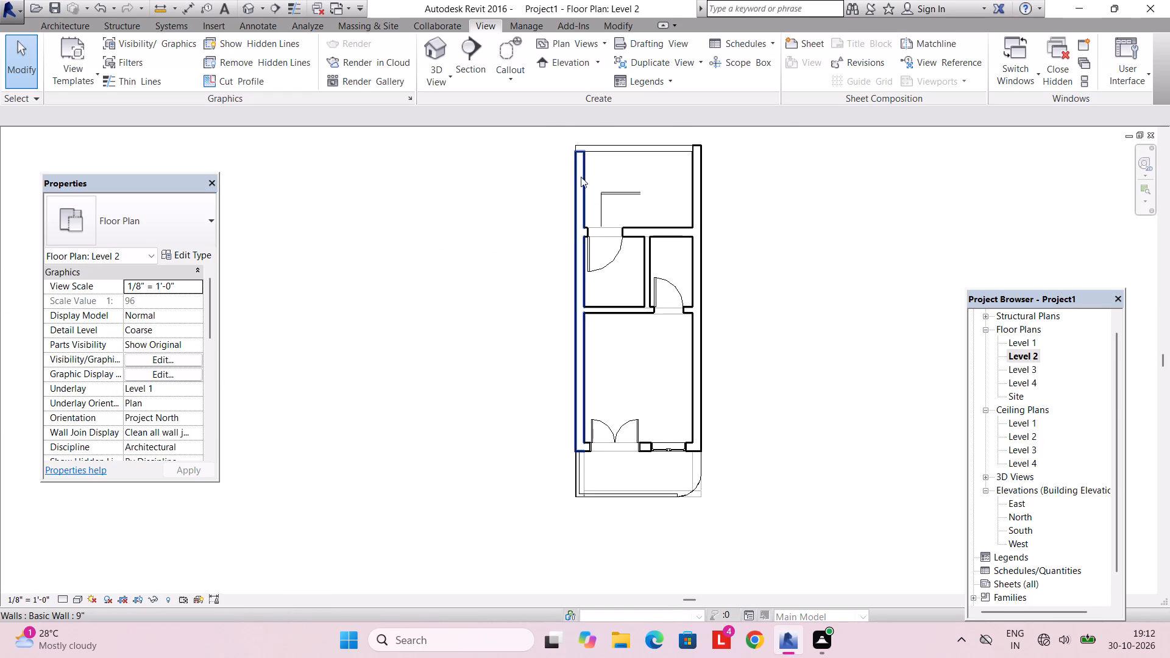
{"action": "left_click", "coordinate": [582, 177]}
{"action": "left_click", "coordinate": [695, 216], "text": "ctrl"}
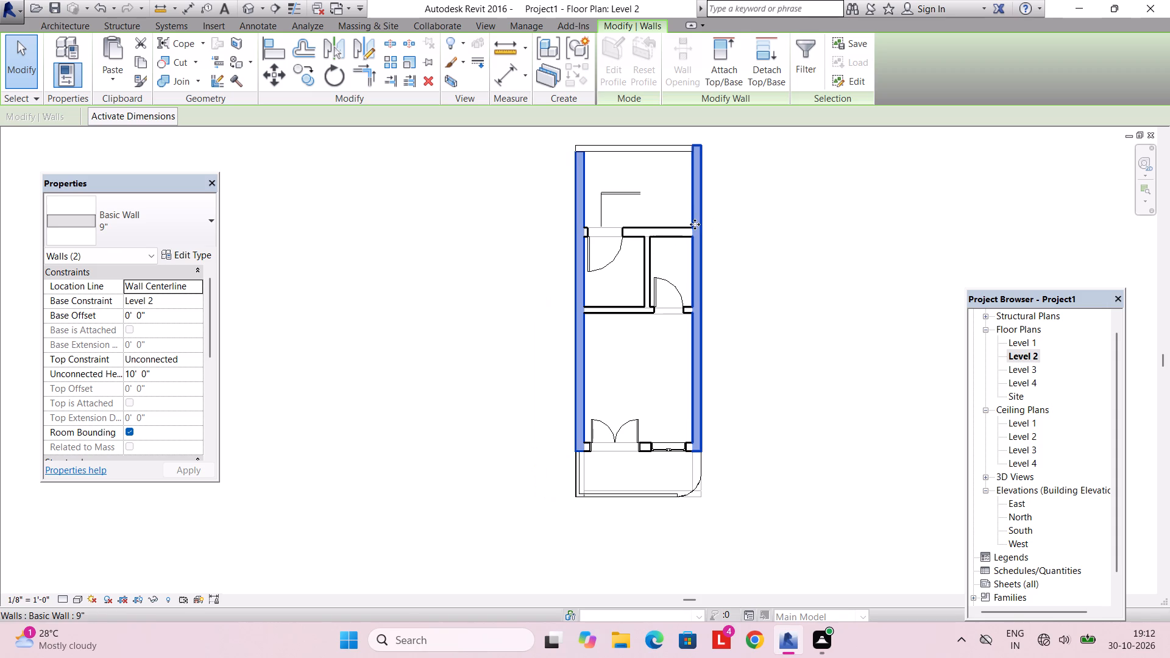
Open the Level 1 floor plan.
{"action": "double_click", "coordinate": [1023, 342]}
{"action": "scroll", "coordinate": [704, 318], "scroll_direction": "down", "scroll_amount": 5}
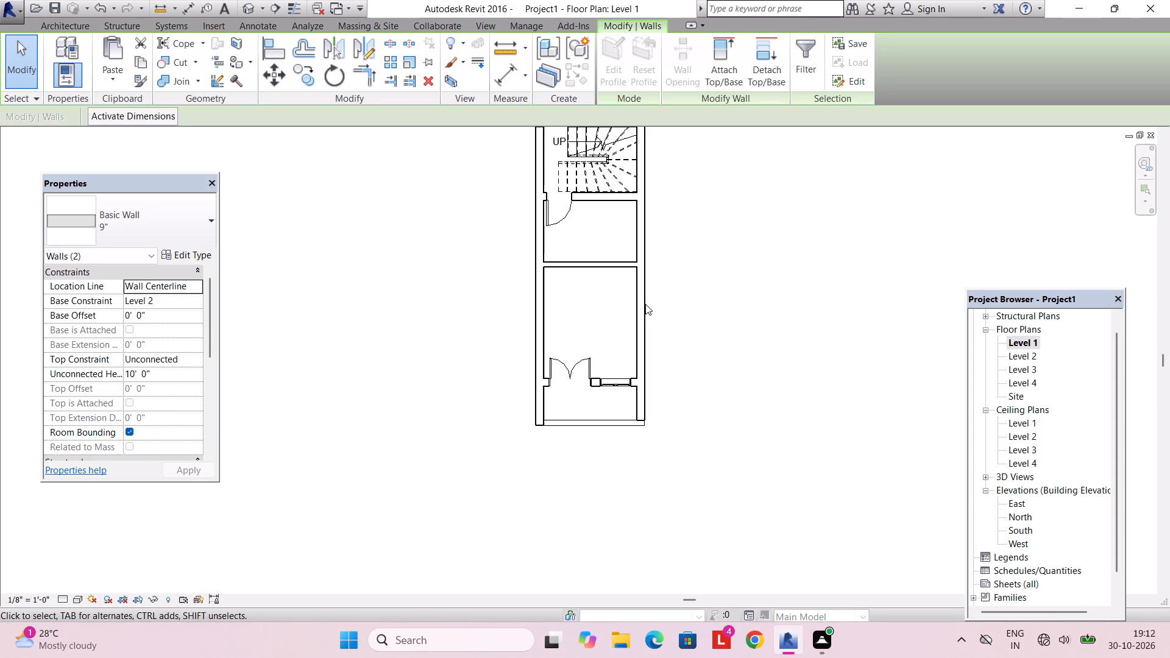
{"action": "middle_click_drag", "start_coordinate": [644, 304], "coordinate": [658, 409]}
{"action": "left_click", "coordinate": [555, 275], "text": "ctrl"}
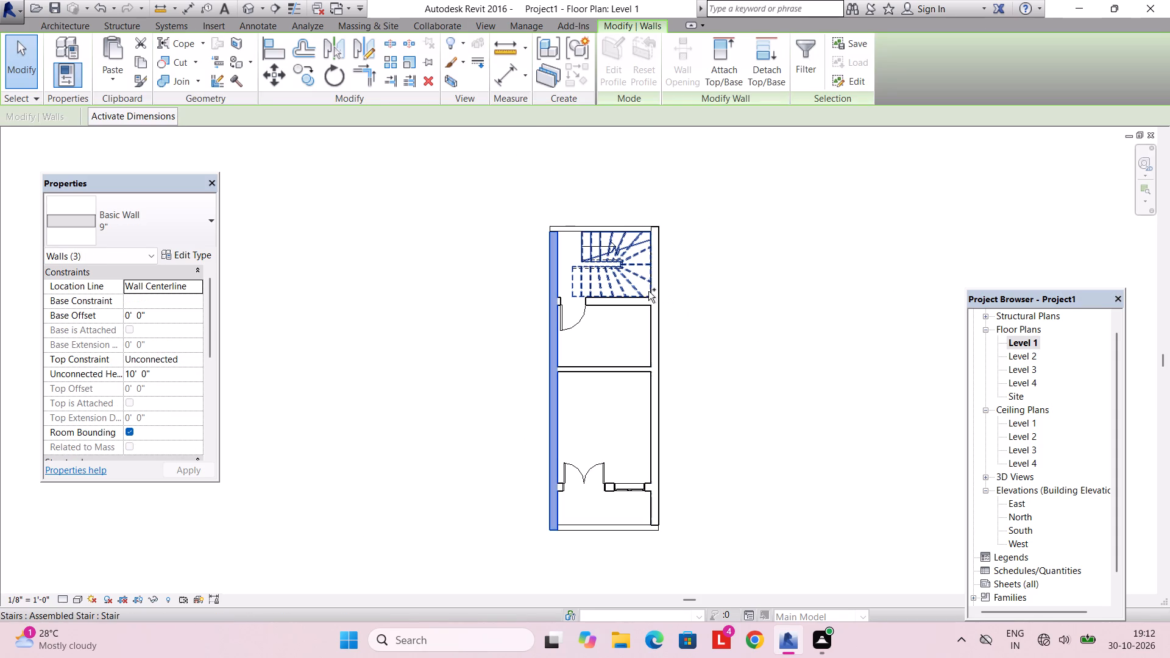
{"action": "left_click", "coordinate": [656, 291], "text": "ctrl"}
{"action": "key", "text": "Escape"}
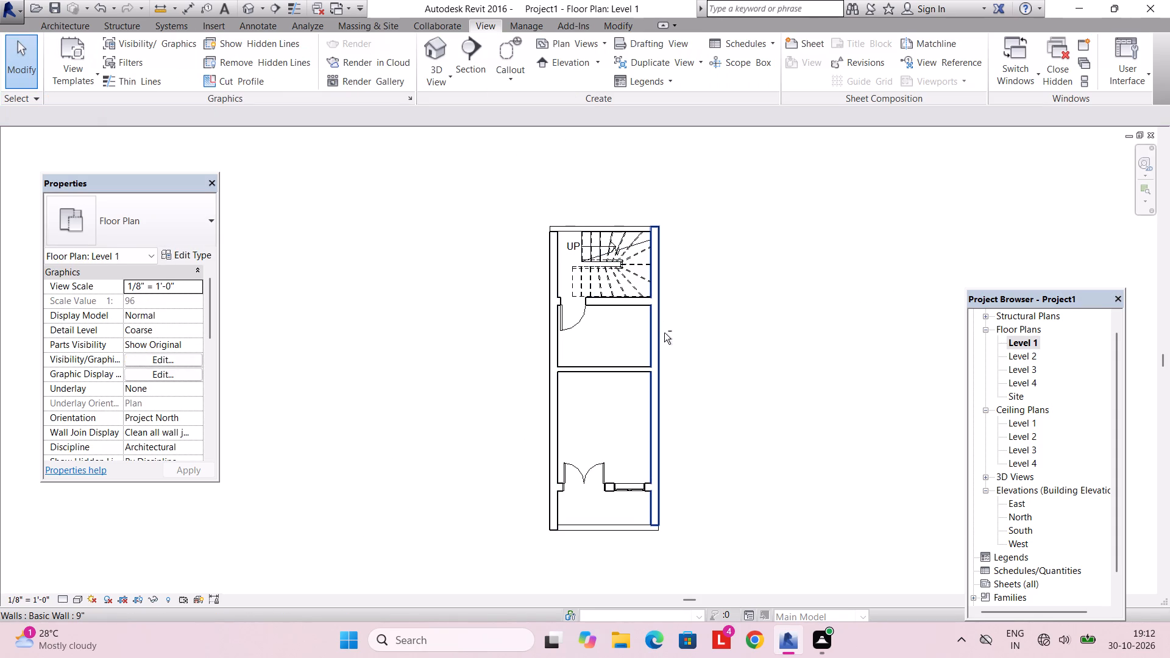
Copy Level 1's two long side walls, rear wall, front double door and front casement window to the clipboard.
{"action": "left_click", "coordinate": [664, 333], "text": "shift"}
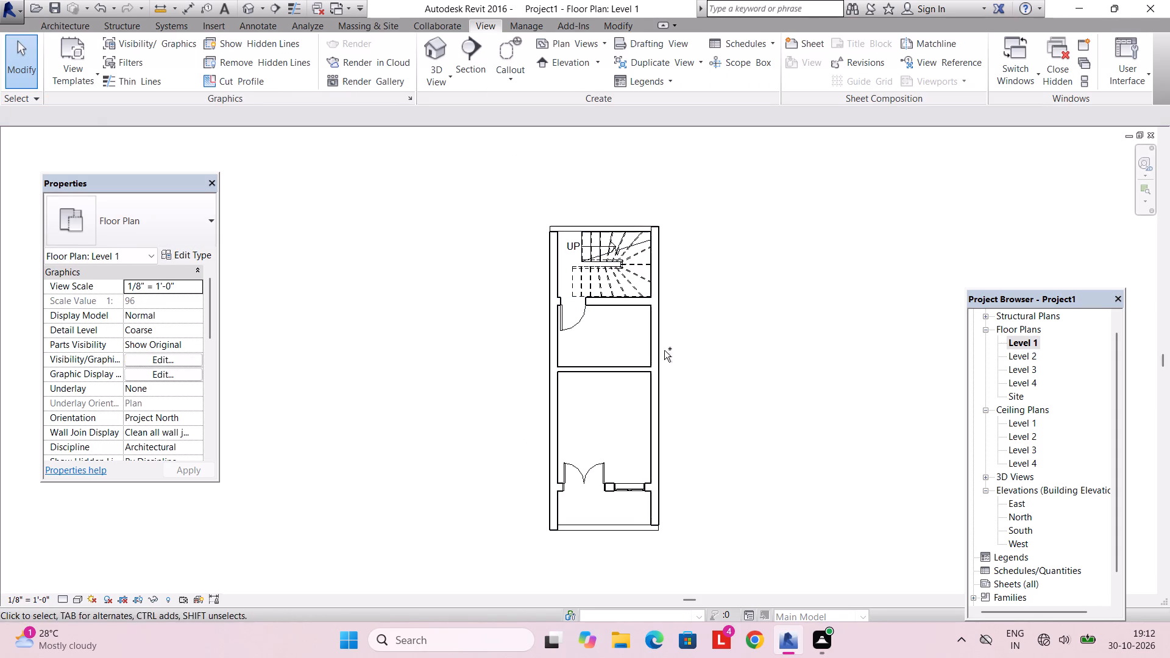
{"action": "left_click", "coordinate": [657, 345], "text": "ctrl"}
{"action": "left_click", "coordinate": [555, 351], "text": "ctrl"}
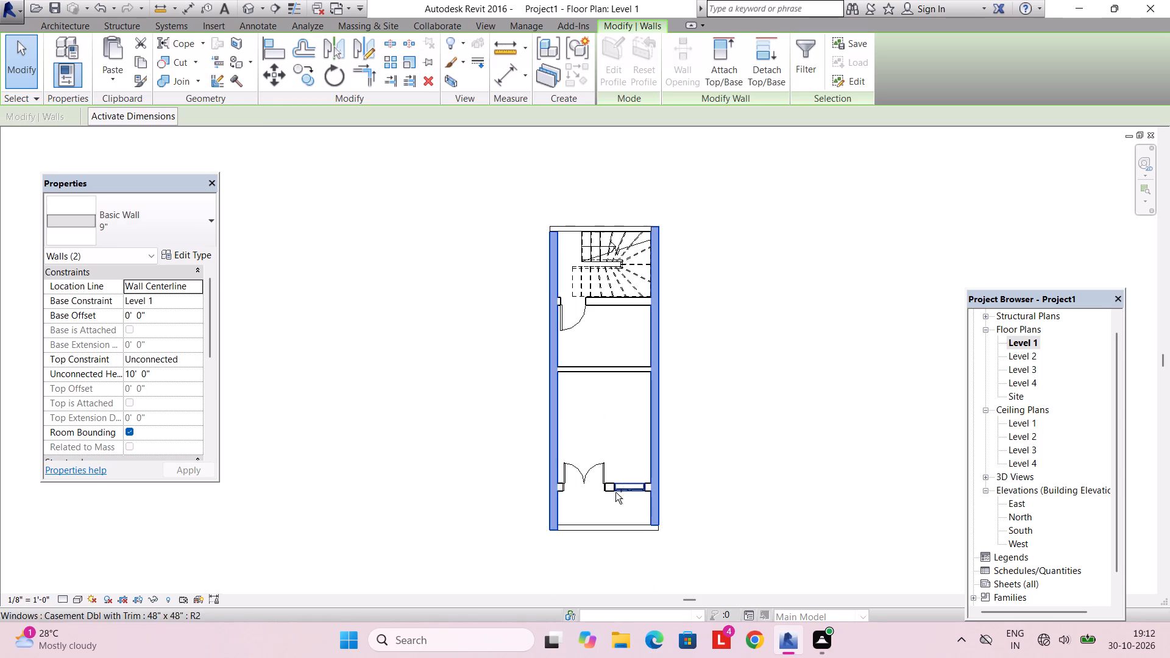
{"action": "left_click", "coordinate": [609, 493], "text": "ctrl"}
{"action": "left_click", "coordinate": [620, 495], "text": "ctrl"}
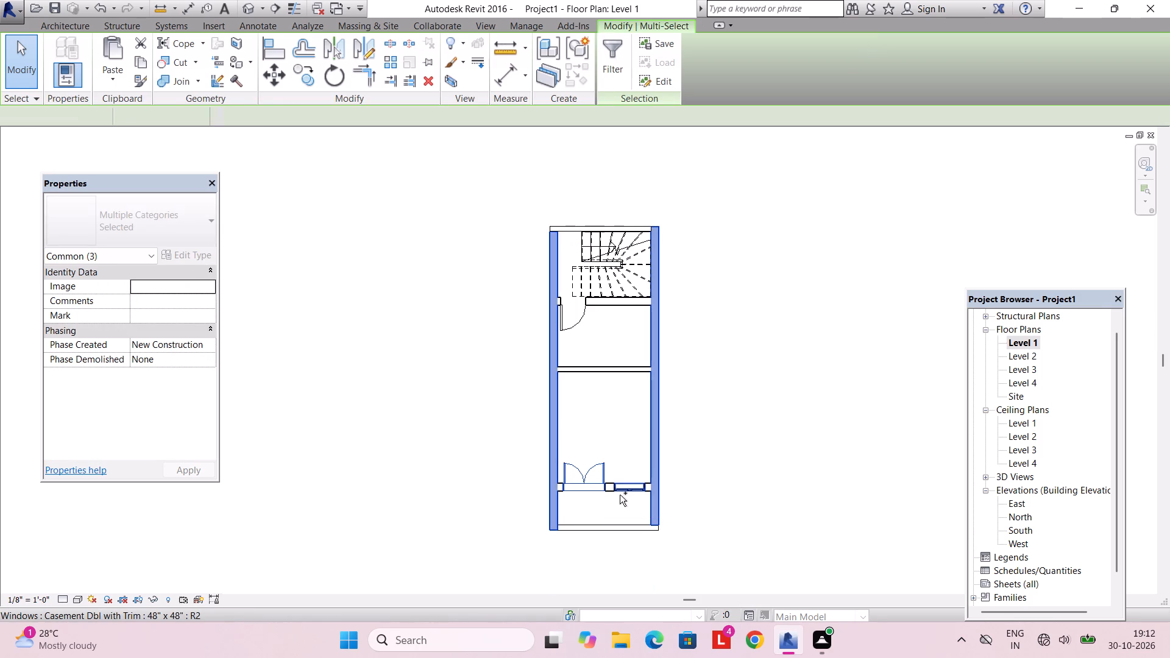
{"action": "left_click", "coordinate": [612, 493], "text": "ctrl"}
{"action": "scroll", "coordinate": [609, 495], "scroll_direction": "up", "scroll_amount": 6, "text": "ctrl"}
{"action": "scroll", "coordinate": [609, 495], "scroll_direction": "up", "scroll_amount": 6}
{"action": "middle_click_drag", "start_coordinate": [611, 490], "coordinate": [615, 424]}
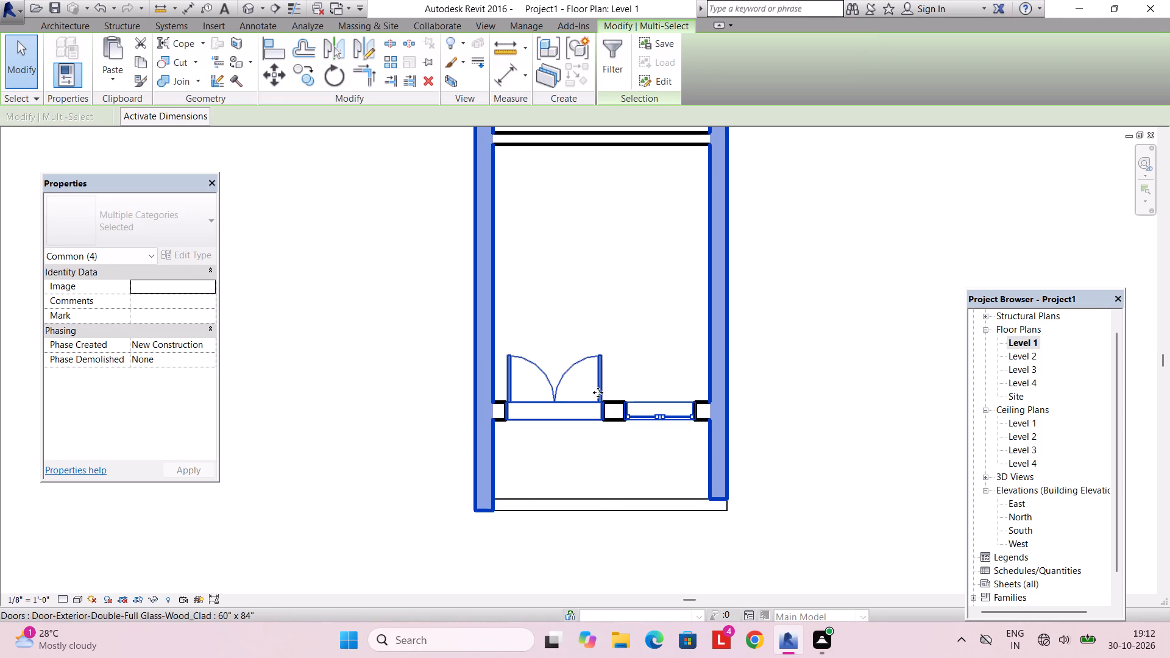
{"action": "scroll", "coordinate": [597, 389], "scroll_direction": "down", "scroll_amount": 4}
{"action": "middle_click_drag", "start_coordinate": [597, 353], "coordinate": [605, 472]}
{"action": "middle_click_drag", "start_coordinate": [604, 431], "coordinate": [604, 487]}
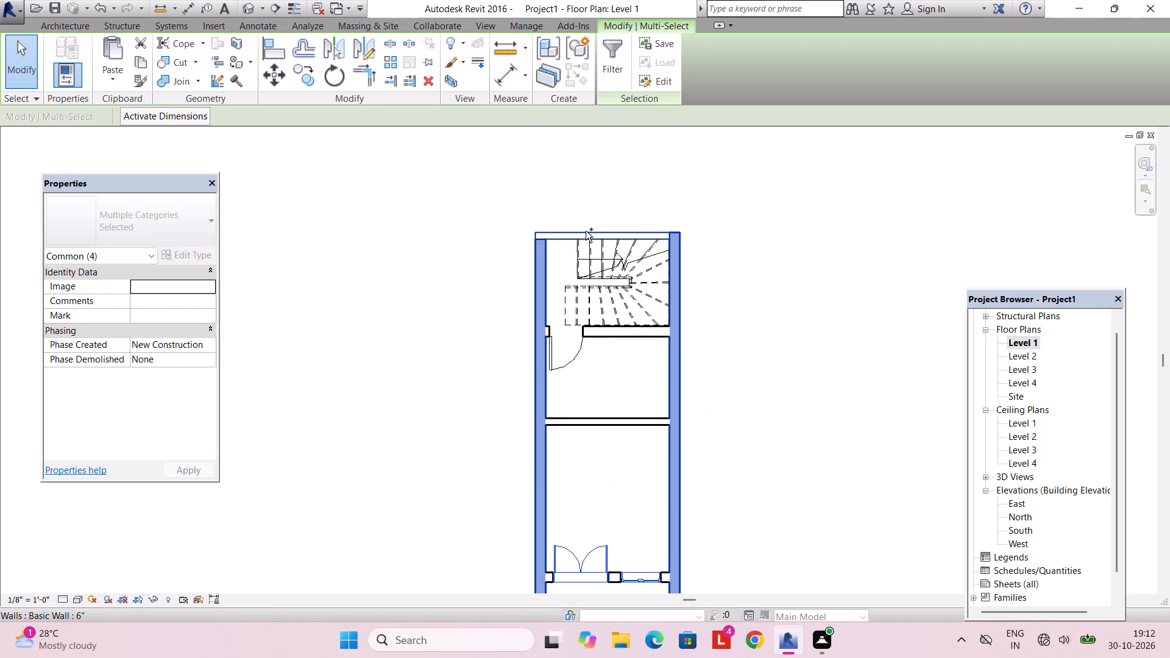
{"action": "left_click", "coordinate": [586, 231], "text": "ctrl"}
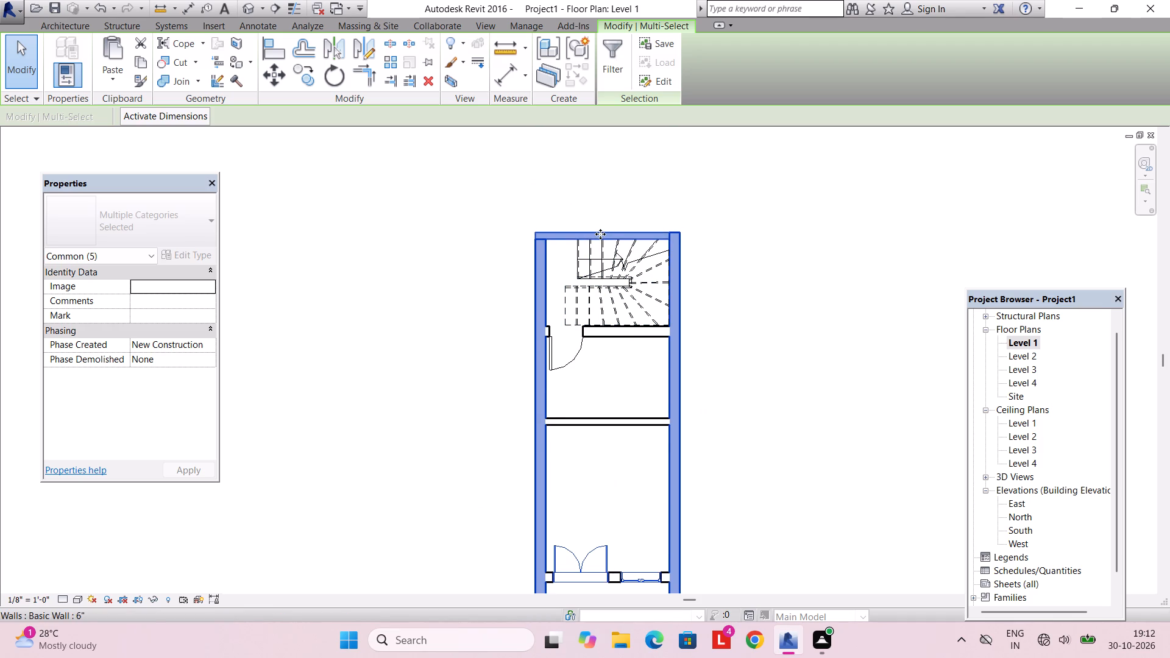
{"action": "key", "text": "ctrl+c"}
Paste the copied Level 1 elements into the Level 3 floor plan, aligned with the outer front corner of the building below.
{"action": "double_click", "coordinate": [1021, 367]}
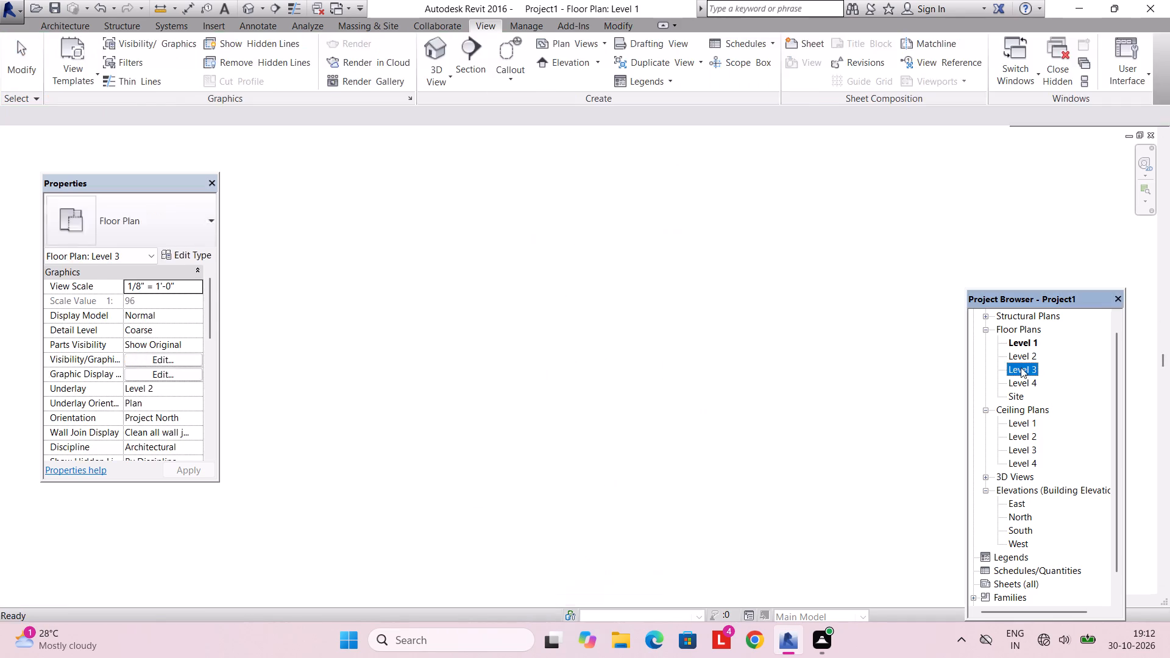
{"action": "scroll", "coordinate": [695, 374], "scroll_direction": "down", "scroll_amount": 3}
{"action": "middle_click_drag", "start_coordinate": [690, 360], "coordinate": [689, 320]}
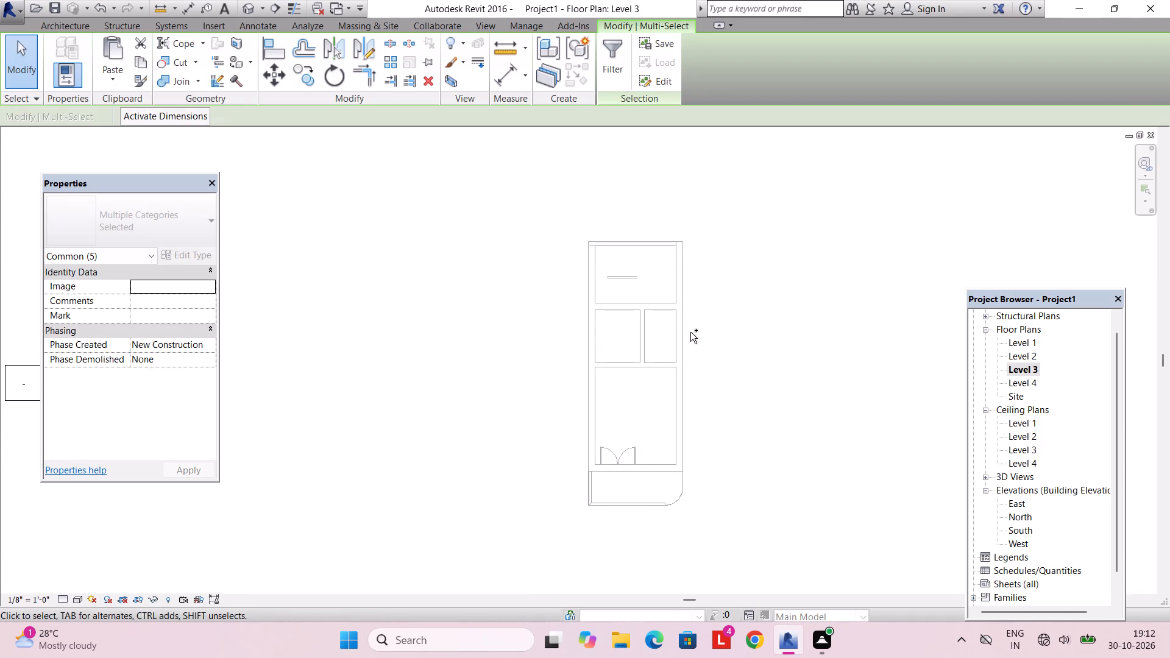
{"action": "key", "text": "ctrl+v"}
{"action": "scroll", "coordinate": [579, 514], "scroll_direction": "up", "scroll_amount": 4}
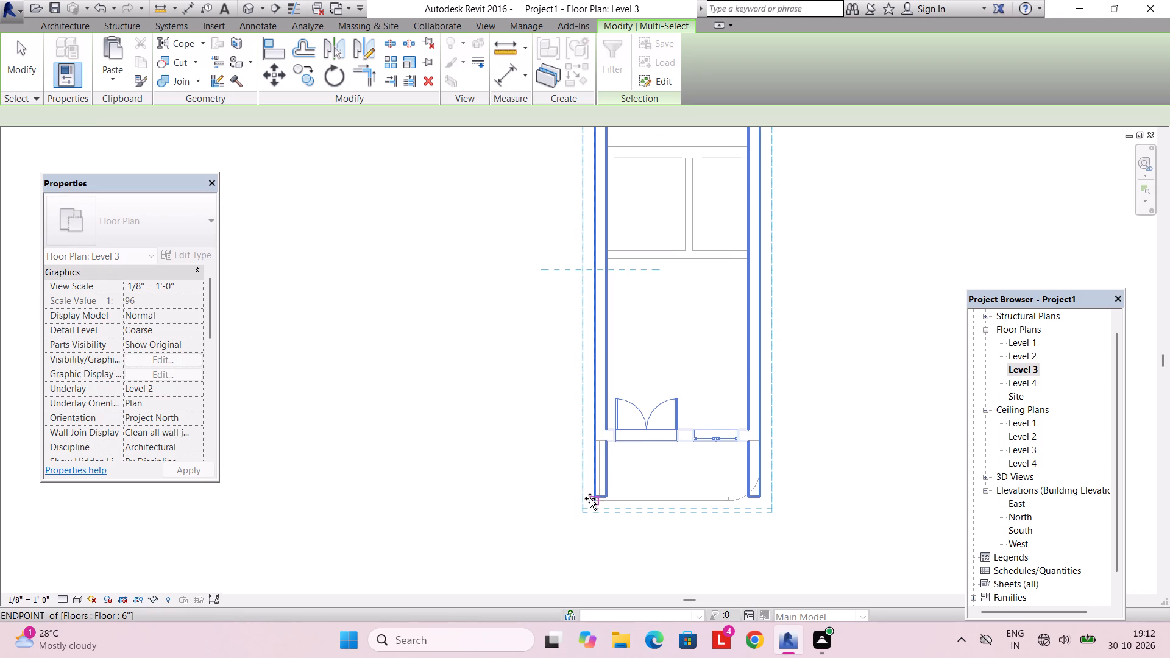
{"action": "scroll", "coordinate": [591, 499], "scroll_direction": "up", "scroll_amount": 6}
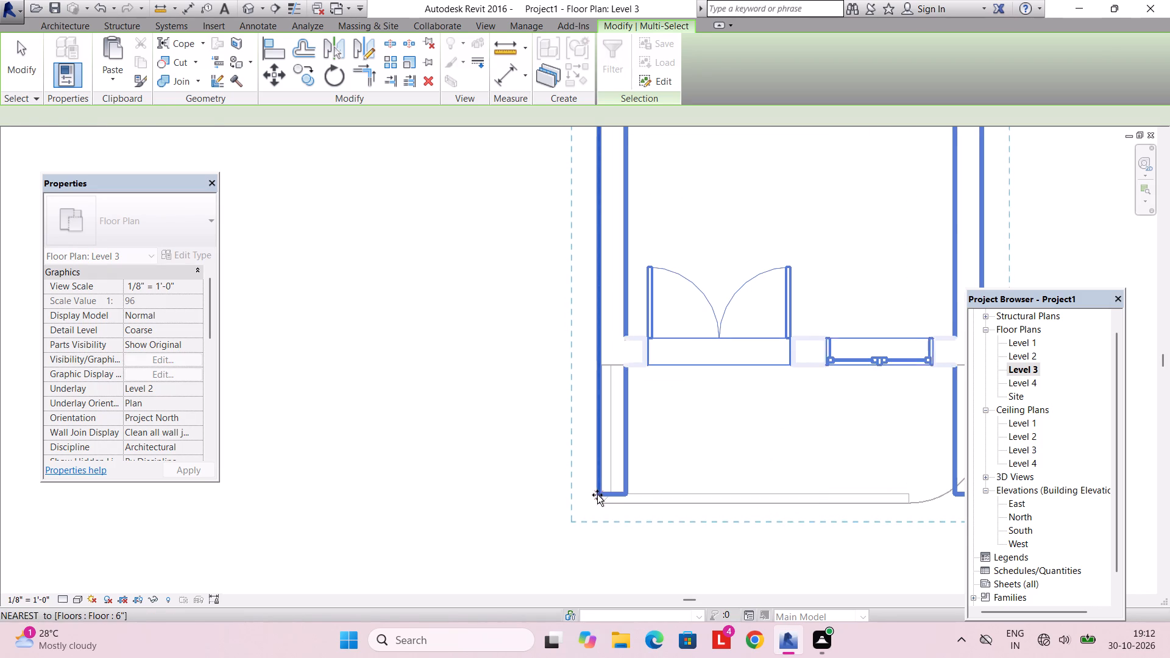
{"action": "left_click", "coordinate": [597, 495]}
{"action": "scroll", "coordinate": [621, 464], "scroll_direction": "down", "scroll_amount": 5}
{"action": "key", "text": "Escape"}
{"action": "key", "text": "Escape"}
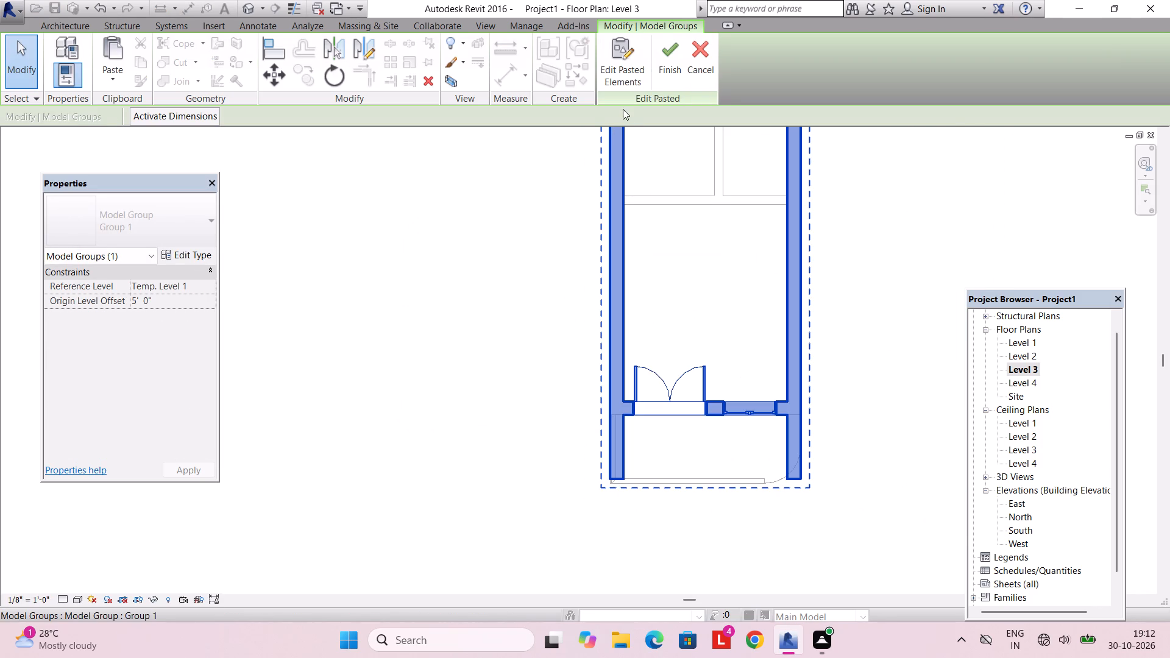
{"action": "key", "text": "Escape"}
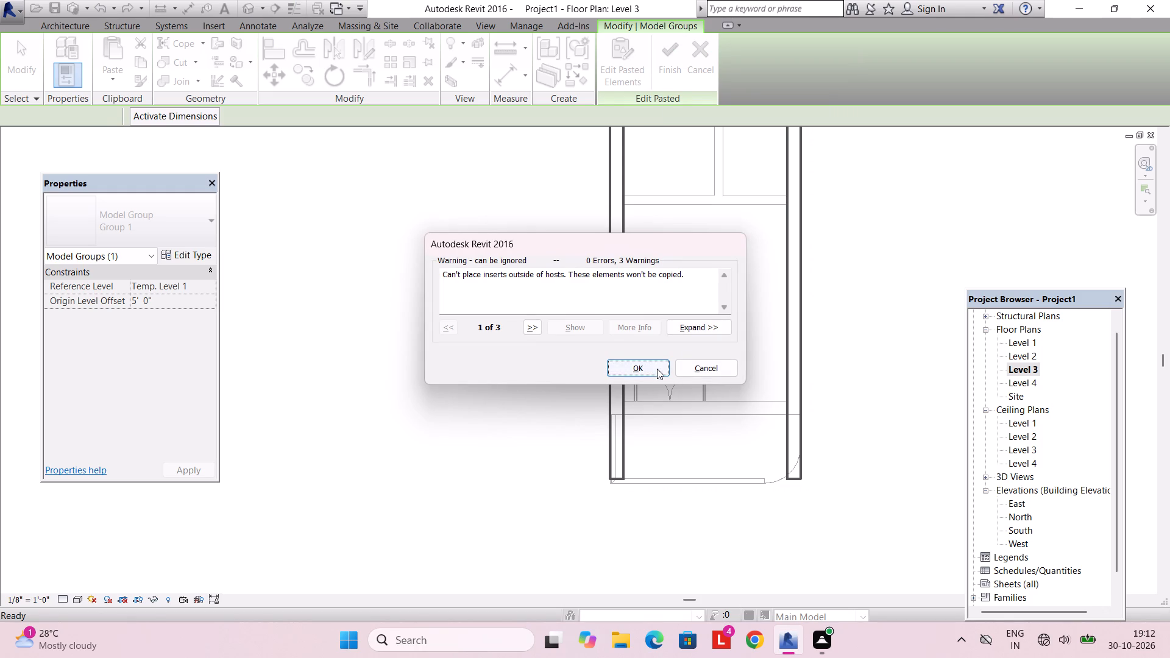
{"action": "left_click", "coordinate": [655, 369]}
{"action": "key", "text": "Escape"}
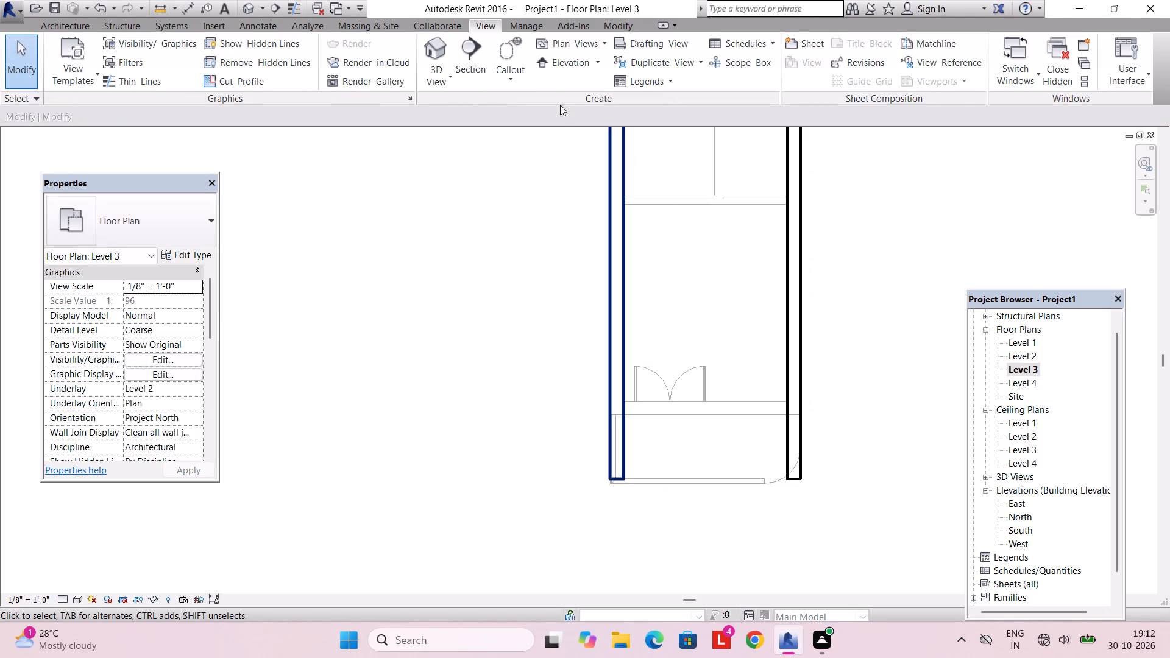
Examine the walls pasted on Level 3 from the front and side in the 3D view.
{"action": "left_click", "coordinate": [455, 77]}
{"action": "key", "text": "Escape"}
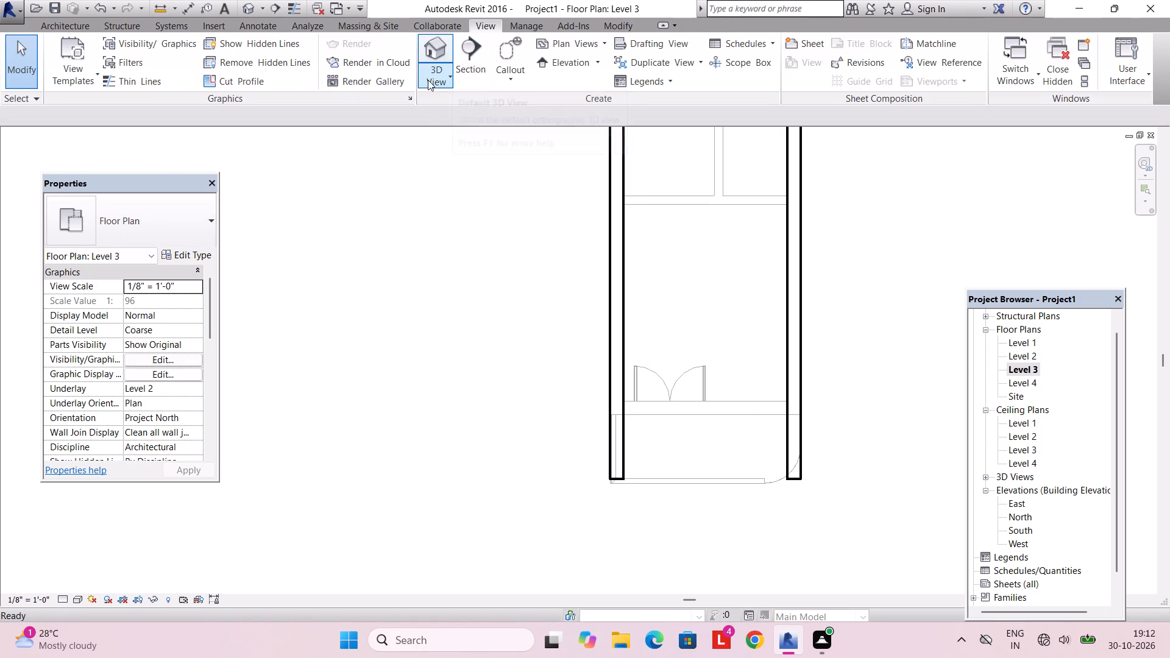
{"action": "left_click", "coordinate": [422, 80]}
{"action": "left_click", "coordinate": [445, 110]}
{"action": "scroll", "coordinate": [654, 398], "scroll_direction": "down", "scroll_amount": 4}
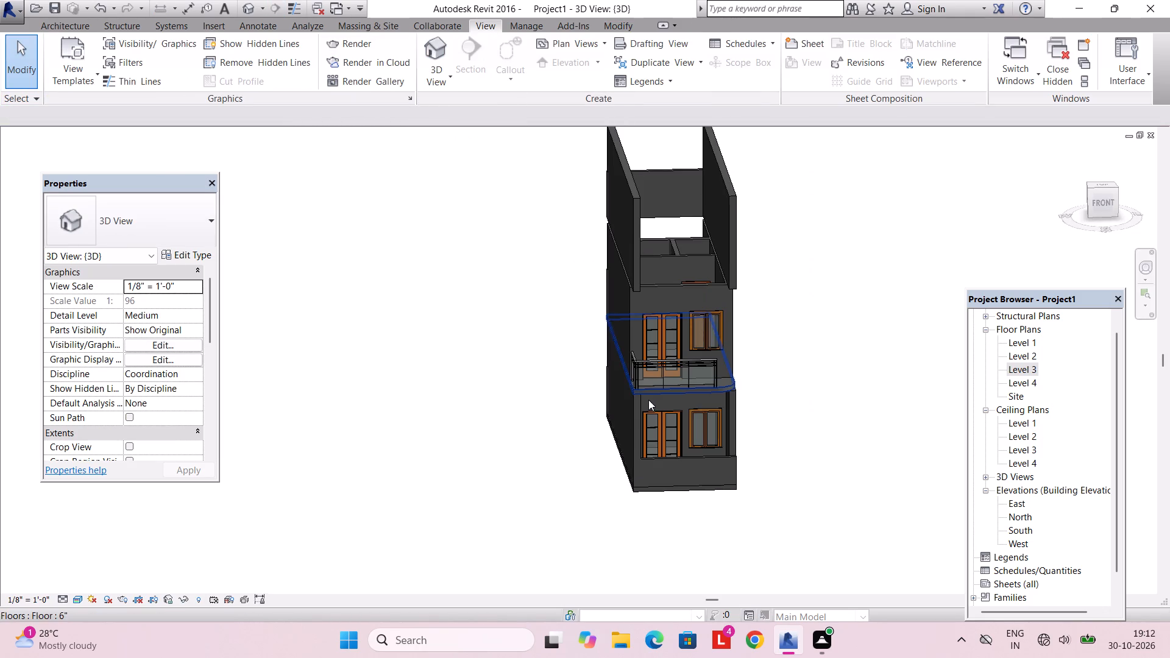
{"action": "middle_click_drag", "start_coordinate": [642, 400], "coordinate": [789, 308], "text": "shift"}
{"action": "scroll", "coordinate": [821, 277], "scroll_direction": "up", "scroll_amount": 2}
{"action": "middle_click_drag", "start_coordinate": [836, 258], "coordinate": [912, 291], "text": "shift"}
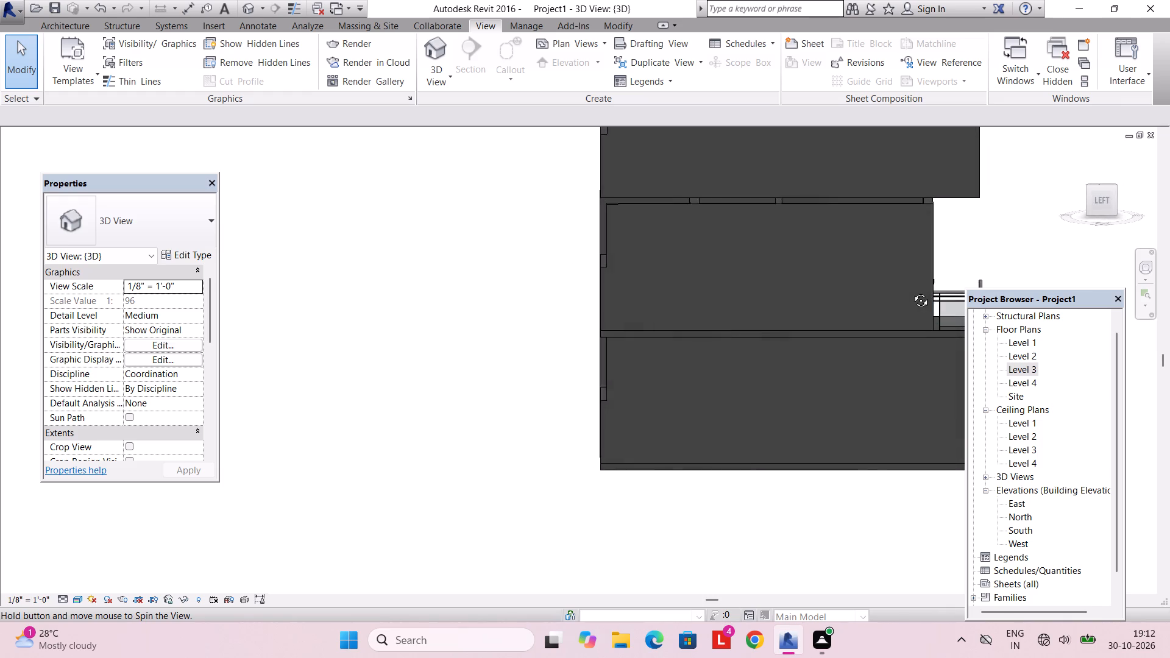
{"action": "middle_click_drag", "start_coordinate": [912, 291], "coordinate": [918, 292], "text": "shift"}
{"action": "scroll", "coordinate": [918, 292], "scroll_direction": "up", "scroll_amount": 1}
{"action": "scroll", "coordinate": [918, 292], "scroll_direction": "down", "scroll_amount": 4}
{"action": "middle_click_drag", "start_coordinate": [918, 292], "coordinate": [922, 281], "text": "shift"}
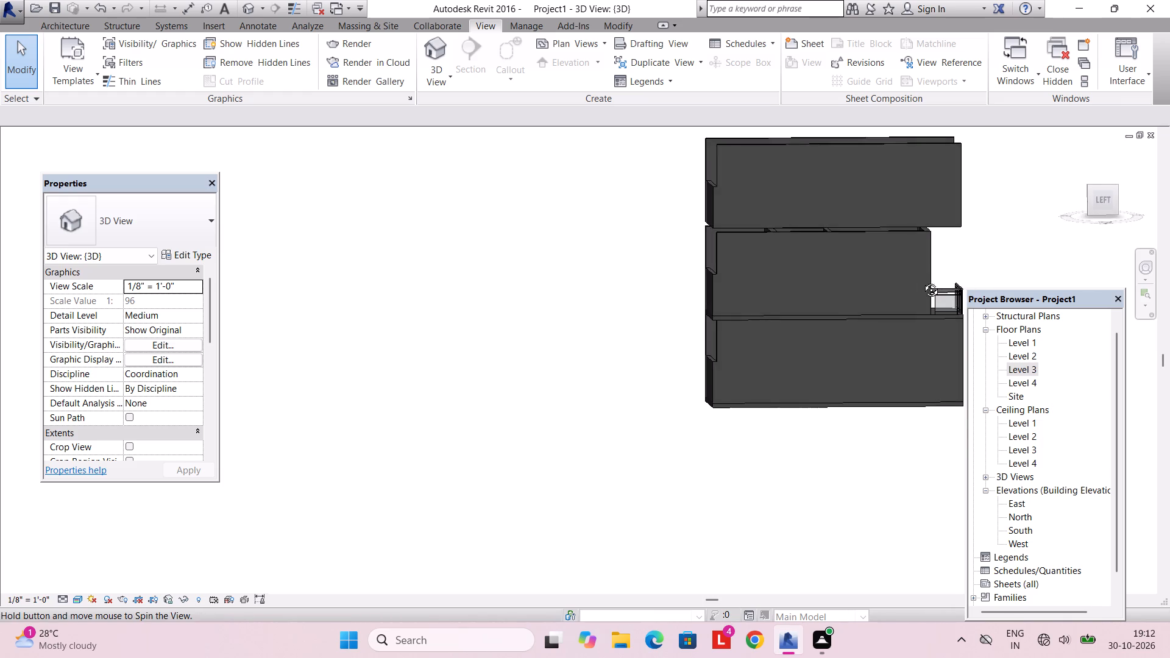
{"action": "middle_click_drag", "start_coordinate": [922, 281], "coordinate": [905, 258], "text": "shift"}
{"action": "scroll", "coordinate": [785, 257], "scroll_direction": "up", "scroll_amount": 4}
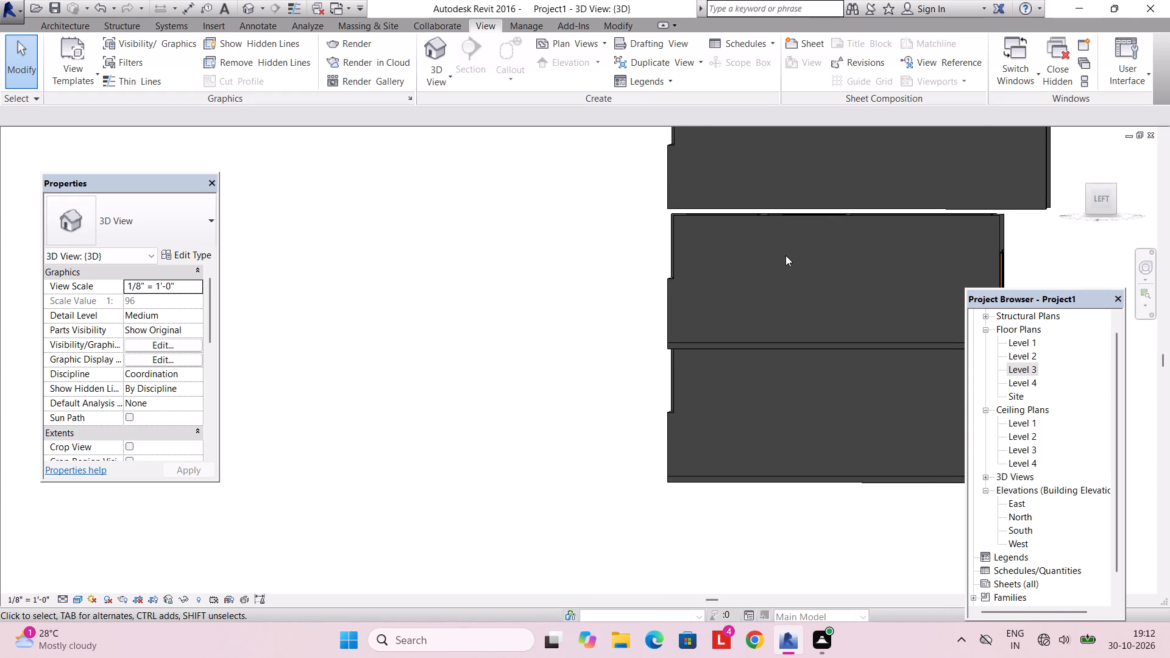
{"action": "middle_click_drag", "start_coordinate": [833, 272], "coordinate": [830, 258], "text": "shift"}
Reopen the Level 3 floor plan and start a 6" floor boundary sketch.
{"action": "double_click", "coordinate": [1026, 365]}
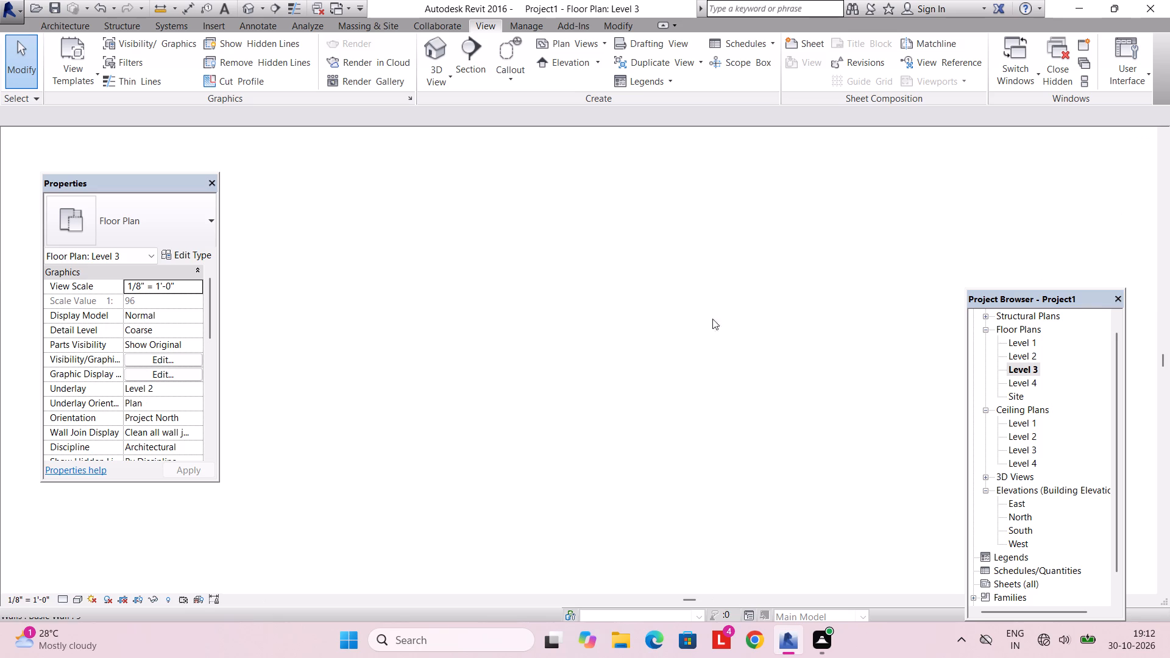
{"action": "scroll", "coordinate": [672, 309], "scroll_direction": "down", "scroll_amount": 8}
{"action": "middle_click_drag", "start_coordinate": [659, 303], "coordinate": [623, 394]}
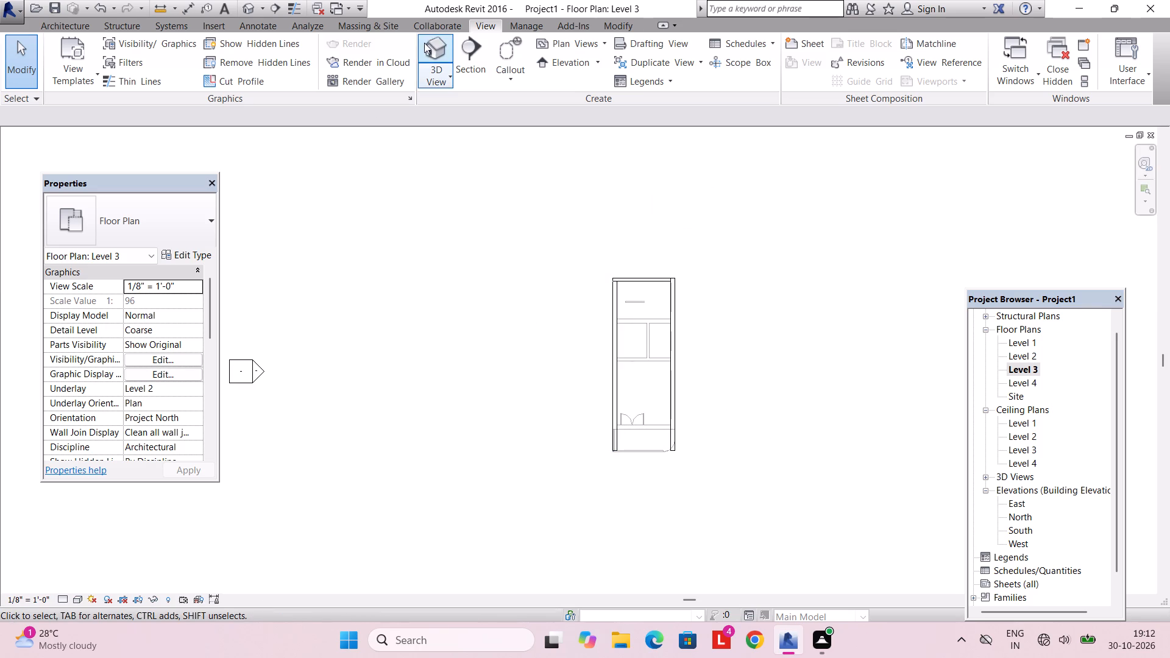
{"action": "left_click", "coordinate": [85, 23]}
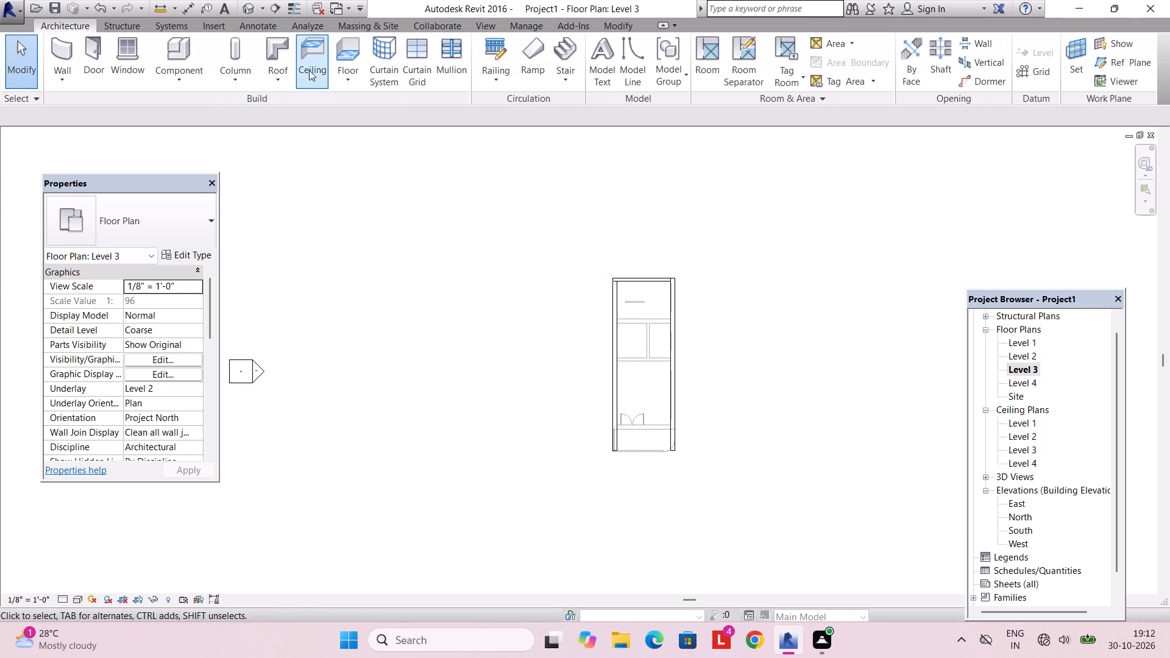
{"action": "left_click", "coordinate": [333, 52]}
{"action": "scroll", "coordinate": [640, 316], "scroll_direction": "up", "scroll_amount": 2}
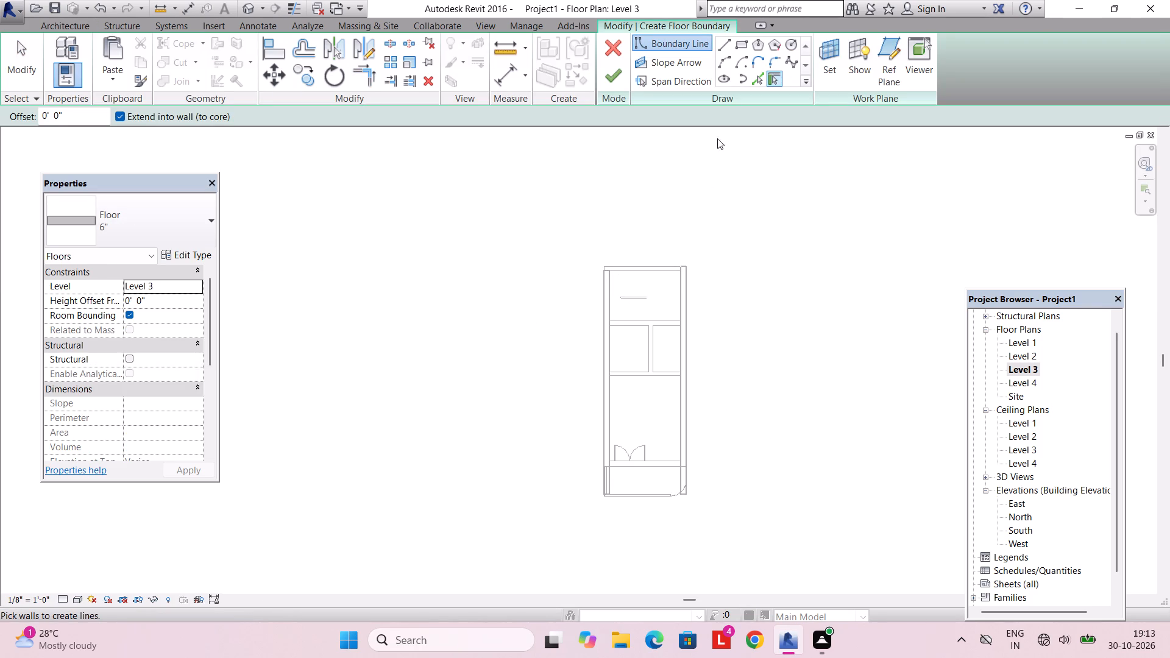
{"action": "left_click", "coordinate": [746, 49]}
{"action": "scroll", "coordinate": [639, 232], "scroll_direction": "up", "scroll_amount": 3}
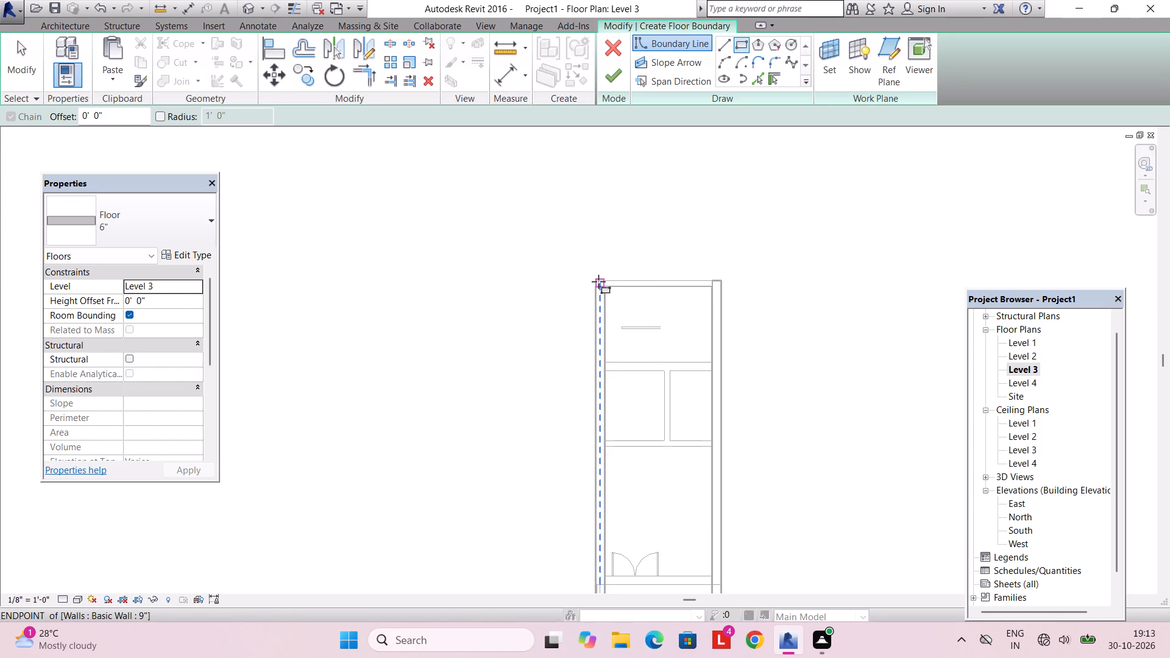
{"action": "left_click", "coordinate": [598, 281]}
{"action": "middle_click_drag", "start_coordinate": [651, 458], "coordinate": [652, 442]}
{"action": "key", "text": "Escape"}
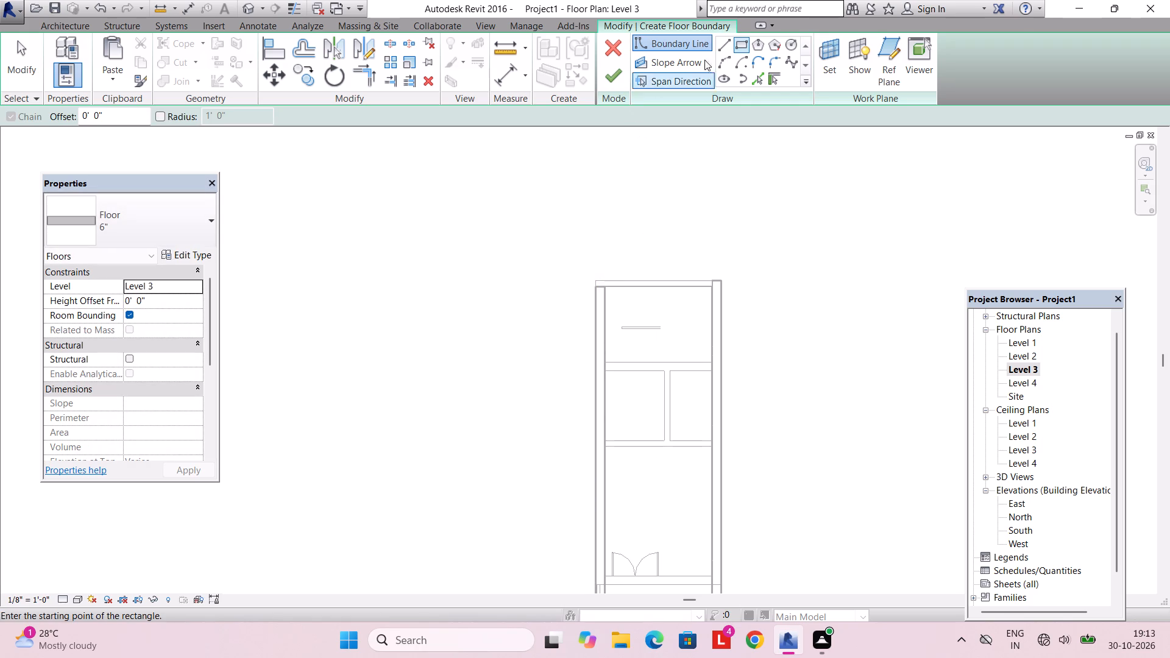
Sketch a rectangular Level 3 floor boundary from the outer rear corner to the opposite front corner at the balcony edge.
{"action": "left_click", "coordinate": [740, 50]}
{"action": "scroll", "coordinate": [612, 277], "scroll_direction": "up", "scroll_amount": 5}
{"action": "left_click", "coordinate": [585, 285]}
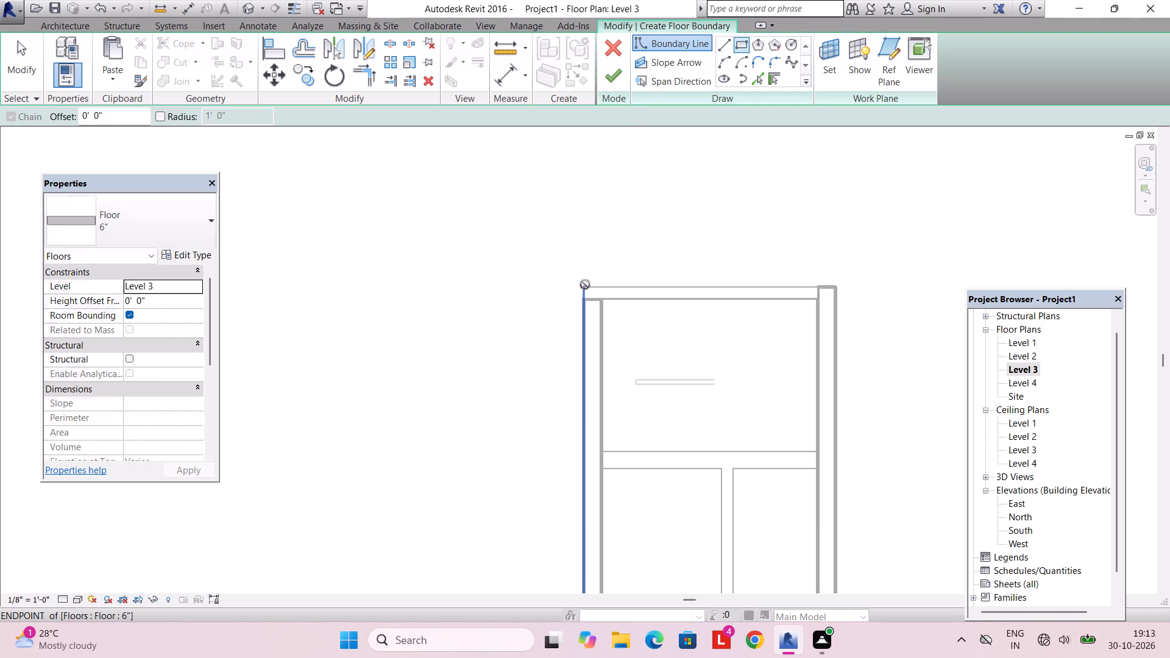
{"action": "middle_click_drag", "start_coordinate": [686, 488], "coordinate": [630, 272]}
{"action": "scroll", "coordinate": [667, 335], "scroll_direction": "down", "scroll_amount": 4}
{"action": "middle_click_drag", "start_coordinate": [720, 476], "coordinate": [679, 320]}
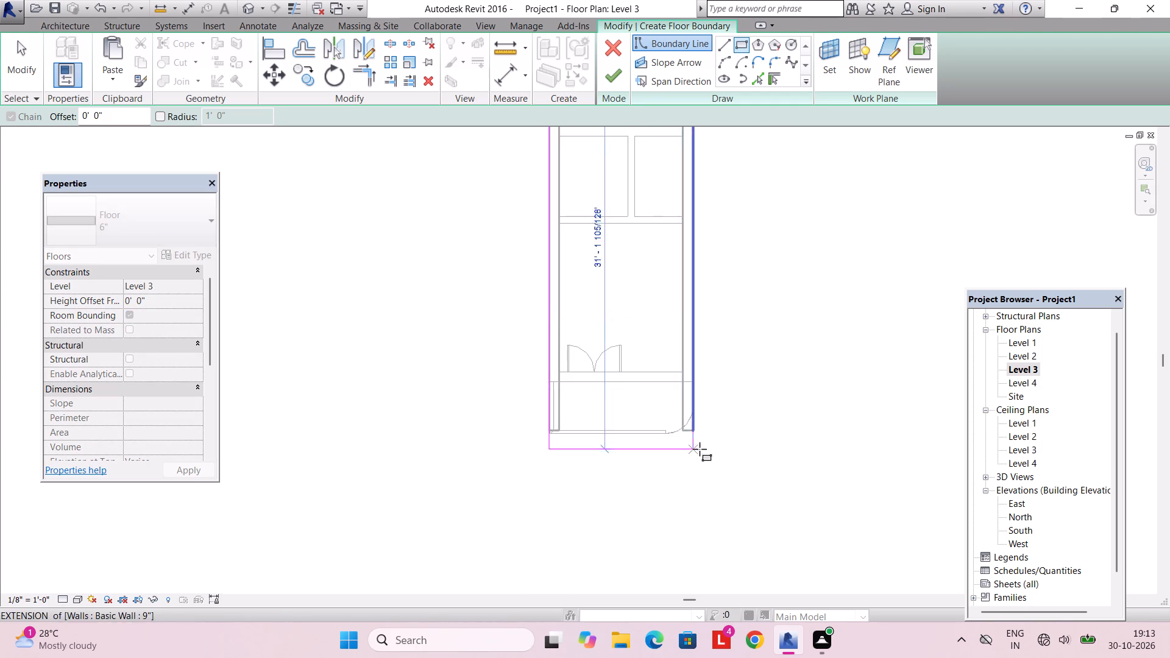
{"action": "scroll", "coordinate": [700, 448], "scroll_direction": "up", "scroll_amount": 6}
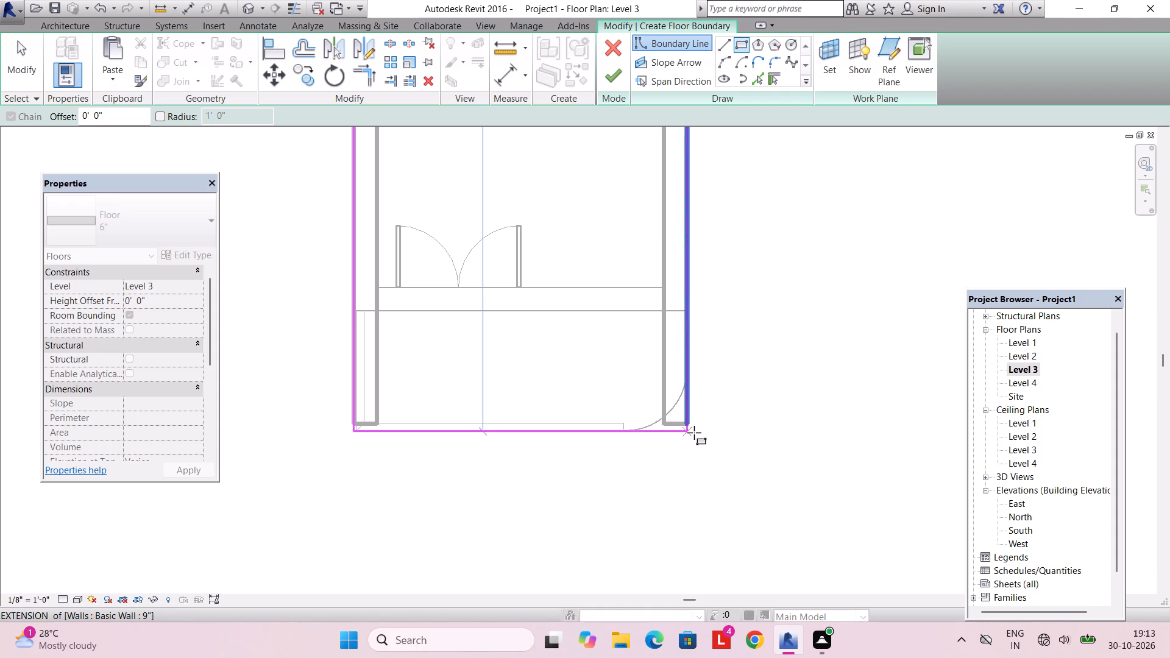
{"action": "scroll", "coordinate": [694, 433], "scroll_direction": "up", "scroll_amount": 6}
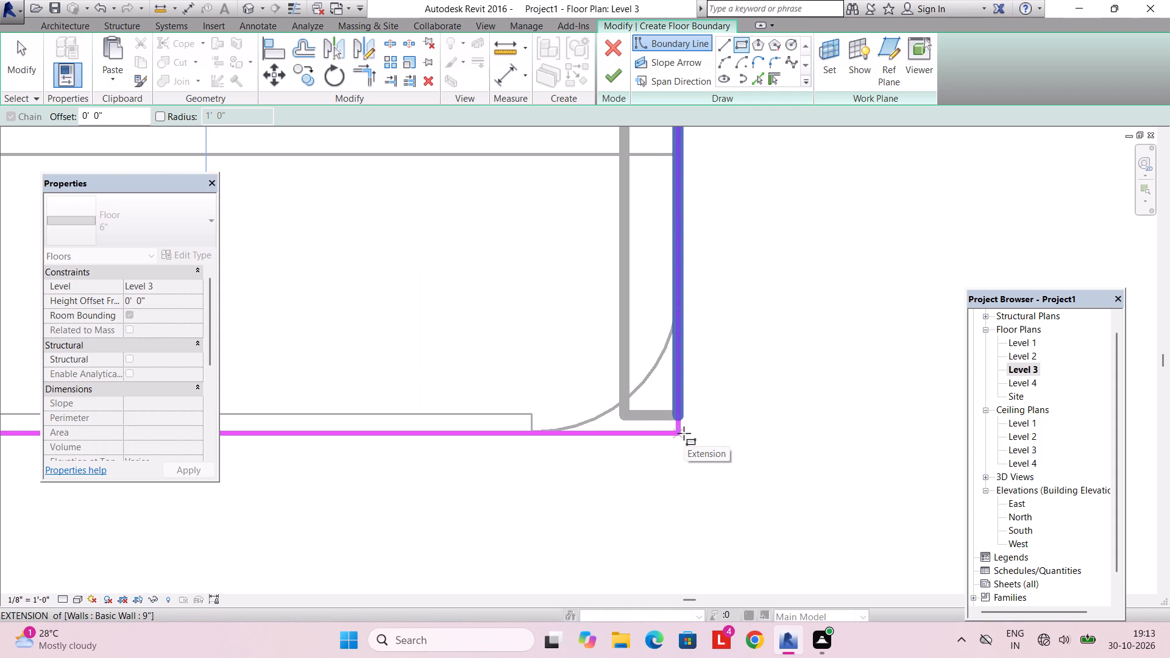
{"action": "left_click", "coordinate": [684, 433]}
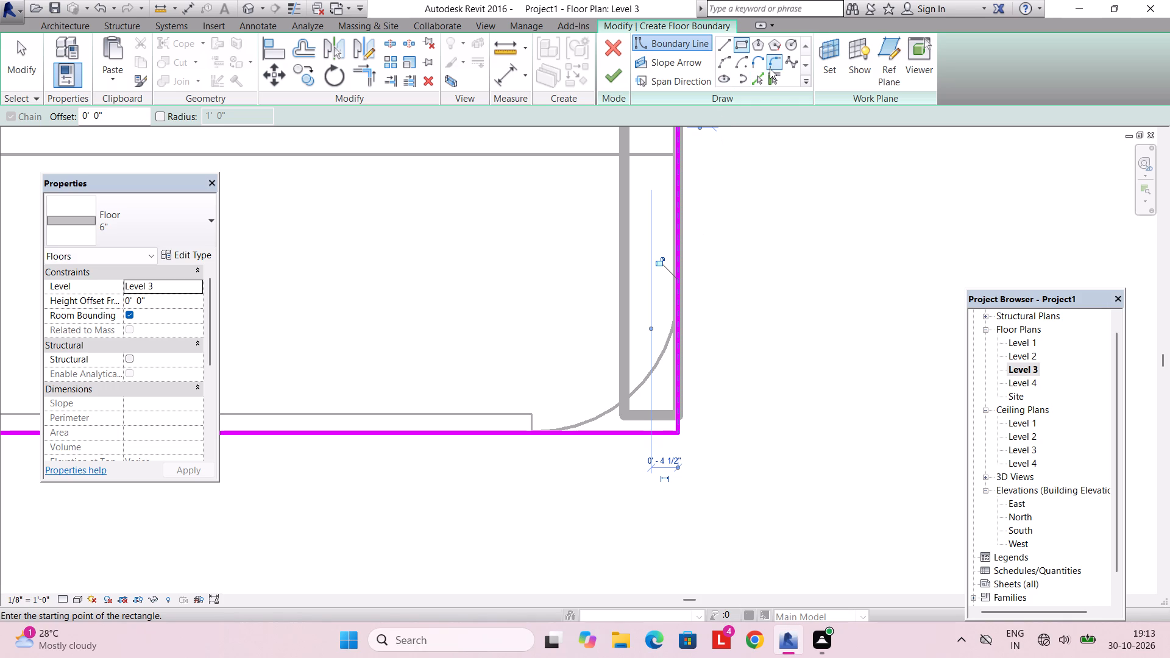
Round the floor boundary's front corner on the window side with a fillet arc of 2'2" radius.
{"action": "left_click", "coordinate": [770, 68]}
{"action": "left_click", "coordinate": [618, 435]}
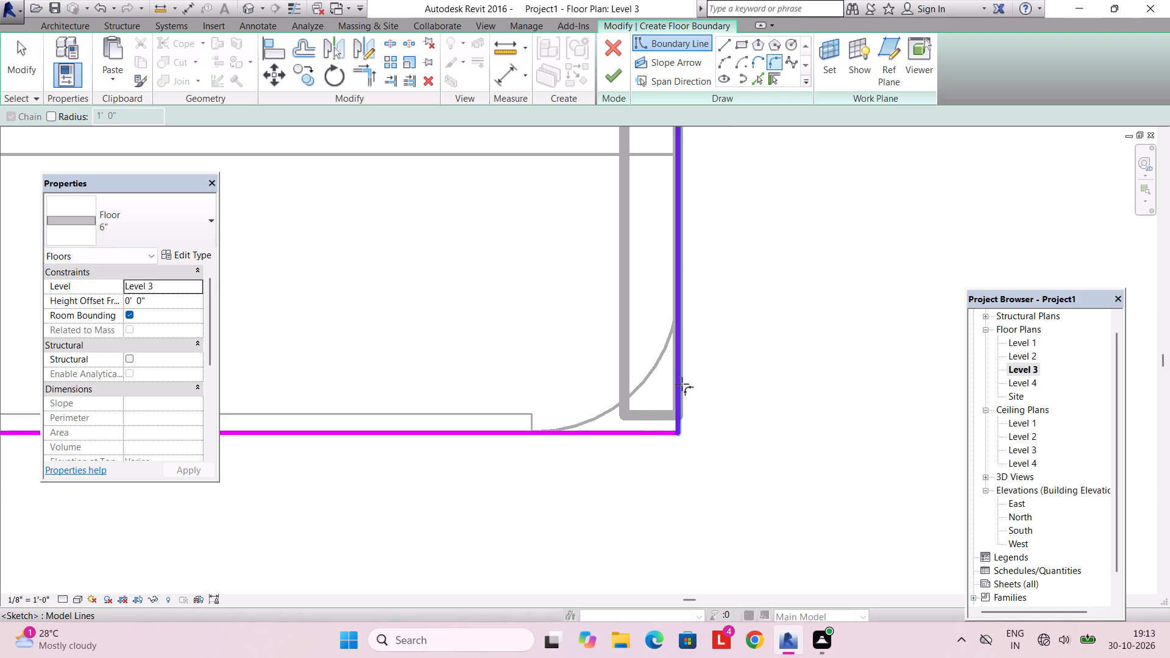
{"action": "left_click", "coordinate": [682, 384]}
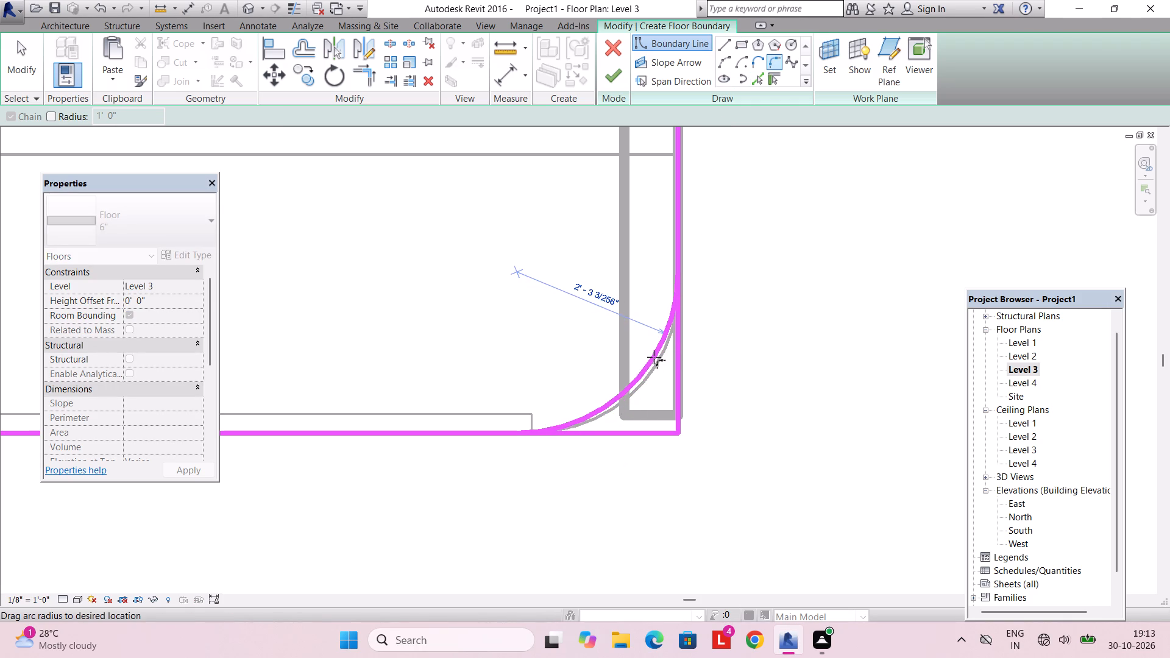
{"action": "left_click", "coordinate": [655, 360]}
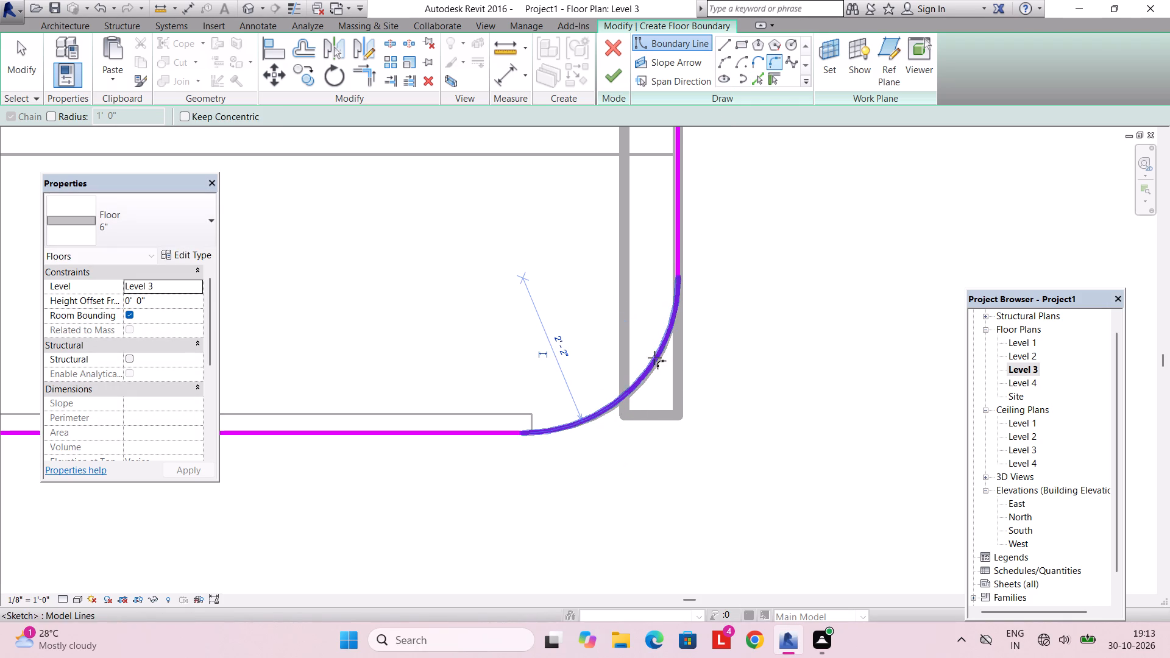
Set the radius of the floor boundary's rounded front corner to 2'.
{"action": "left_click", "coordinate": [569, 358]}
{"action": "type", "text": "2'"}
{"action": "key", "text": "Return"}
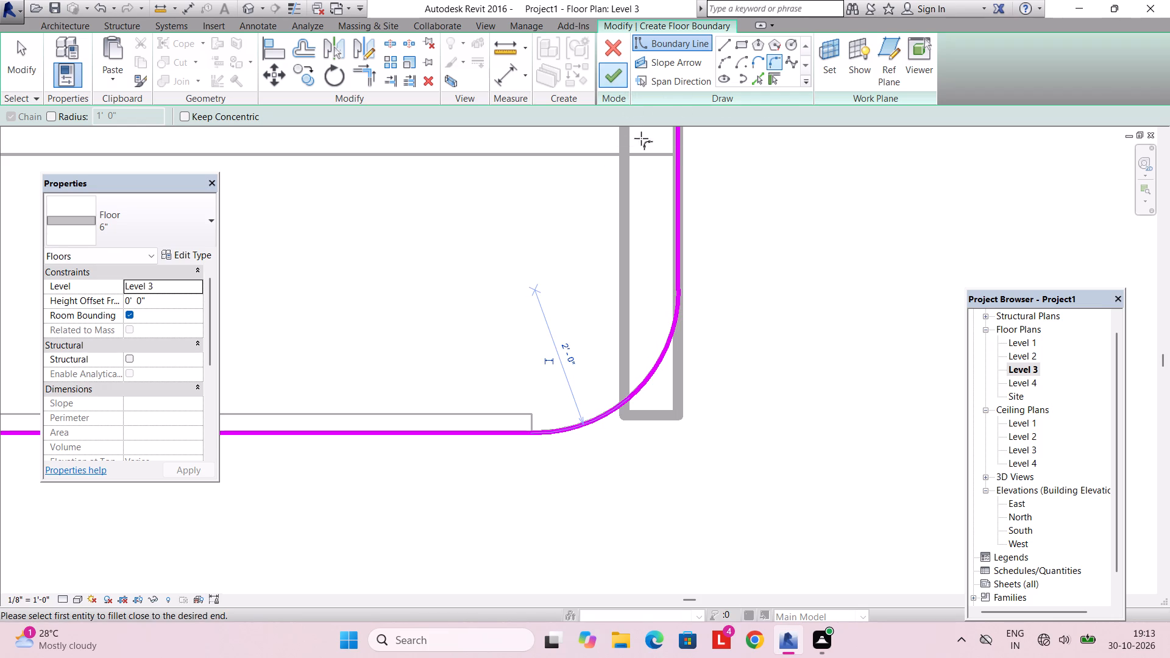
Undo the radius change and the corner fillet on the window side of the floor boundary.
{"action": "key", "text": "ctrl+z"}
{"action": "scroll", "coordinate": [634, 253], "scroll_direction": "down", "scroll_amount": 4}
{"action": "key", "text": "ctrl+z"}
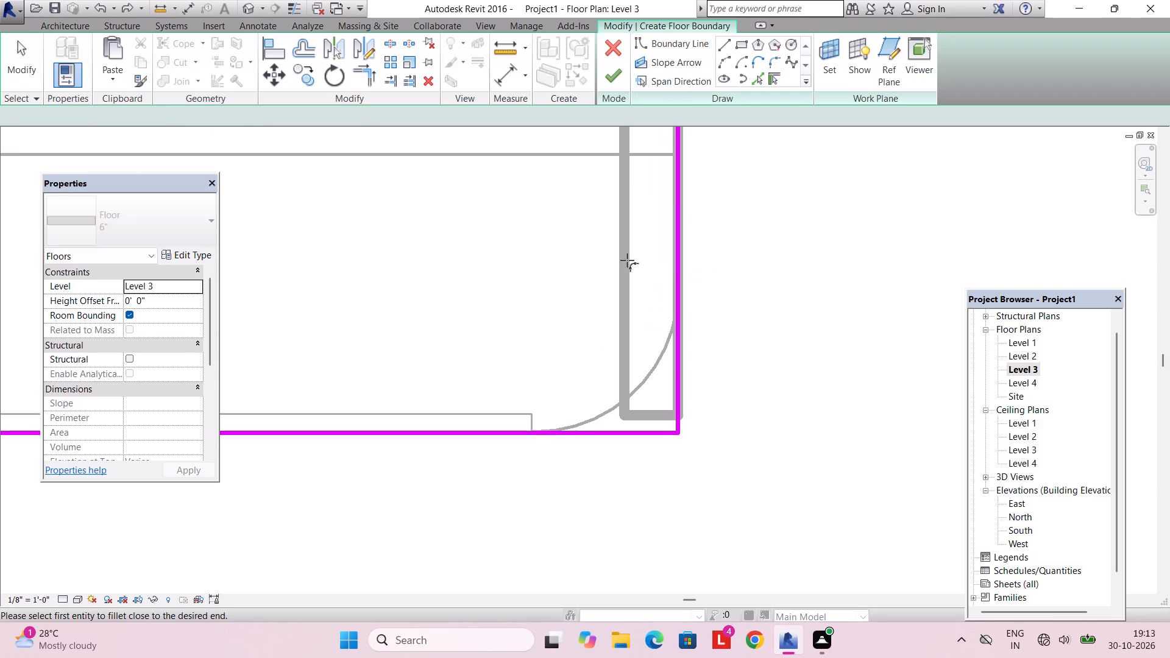
Round the floor boundary's front corner on the double-door side with a 2' radius fillet and finish the Level 3 floor.
{"action": "scroll", "coordinate": [608, 272], "scroll_direction": "down", "scroll_amount": 8}
{"action": "middle_click_drag", "start_coordinate": [572, 311], "coordinate": [672, 311]}
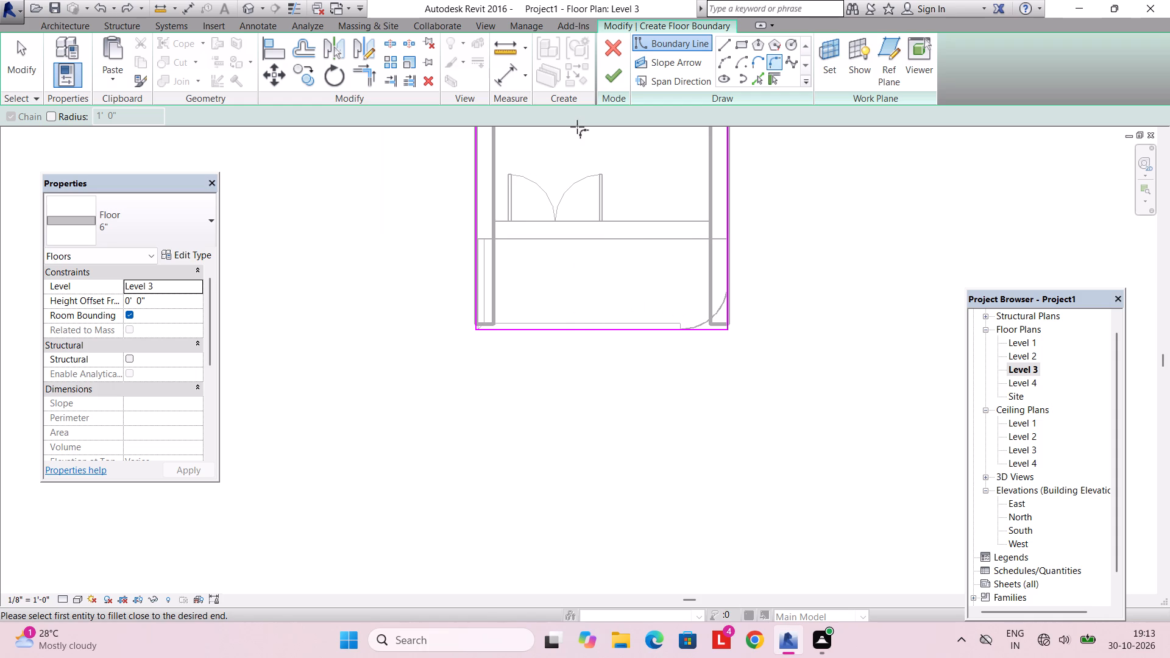
{"action": "left_click", "coordinate": [500, 332]}
{"action": "left_click", "coordinate": [469, 296]}
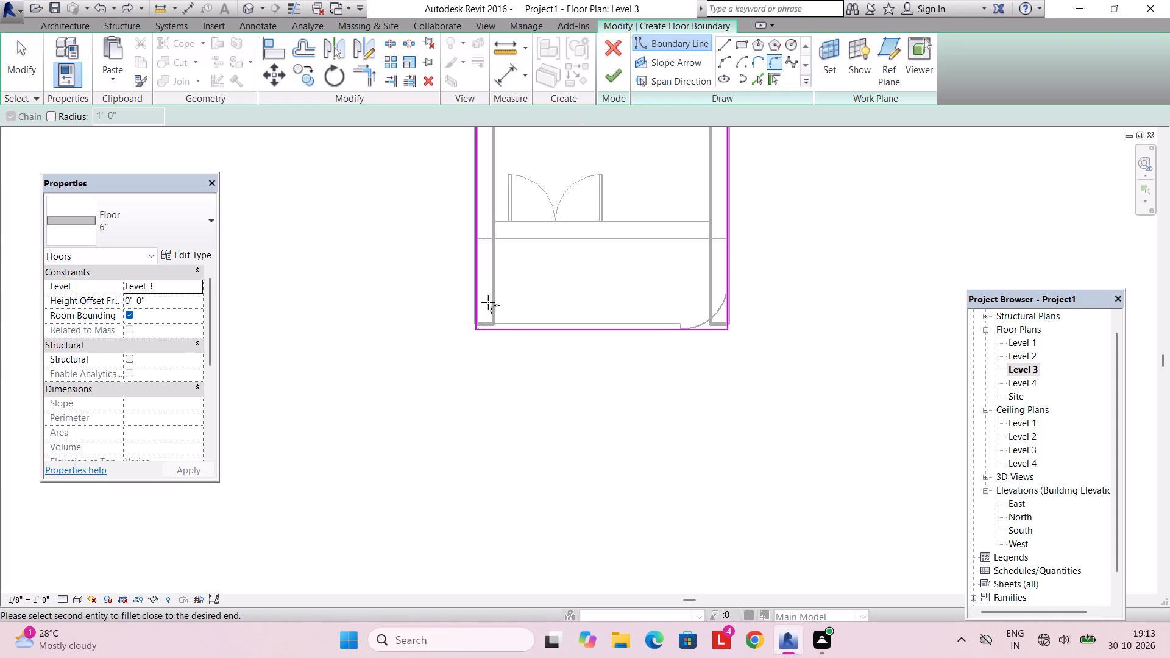
{"action": "left_click", "coordinate": [473, 300]}
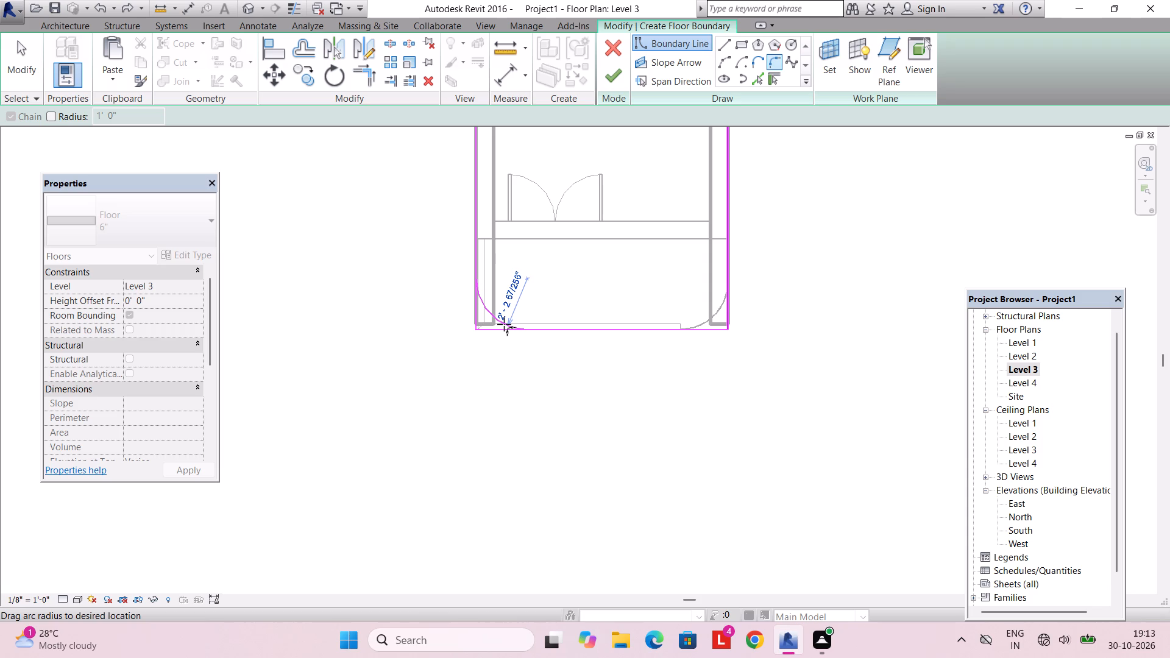
{"action": "left_click", "coordinate": [504, 324]}
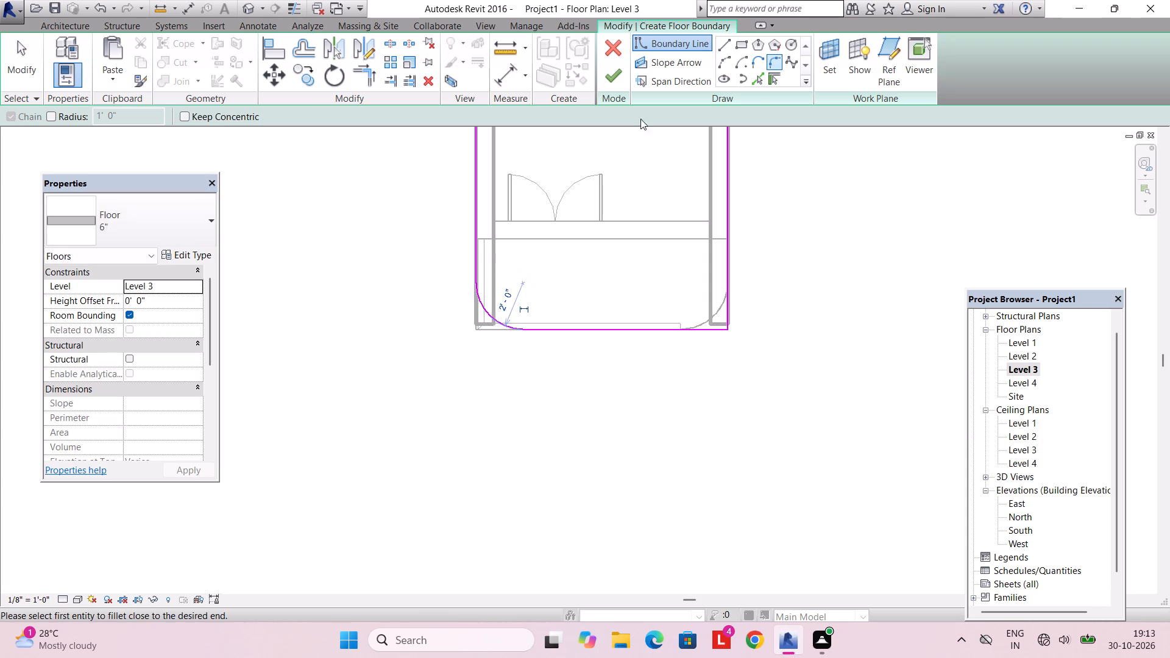
{"action": "left_click", "coordinate": [611, 69]}
{"action": "key", "text": "Escape"}
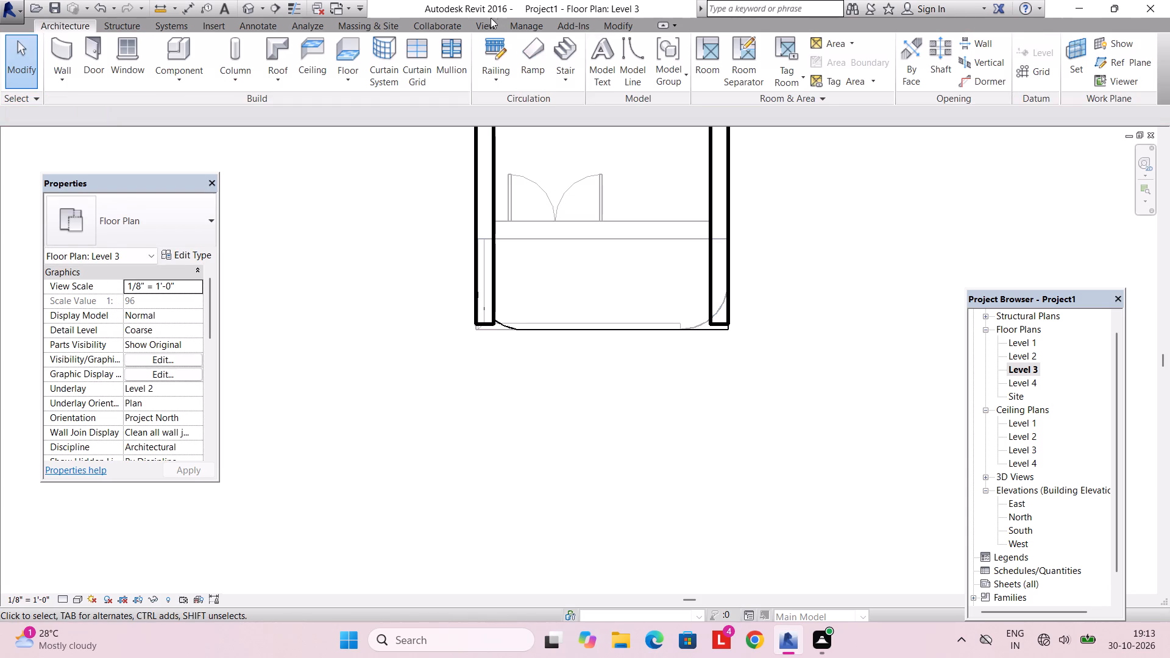
Examine the new Level 3 floor and the side walls from the front in the 3D view.
{"action": "left_click", "coordinate": [477, 29]}
{"action": "left_click", "coordinate": [442, 43]}
{"action": "scroll", "coordinate": [558, 228], "scroll_direction": "down", "scroll_amount": 7}
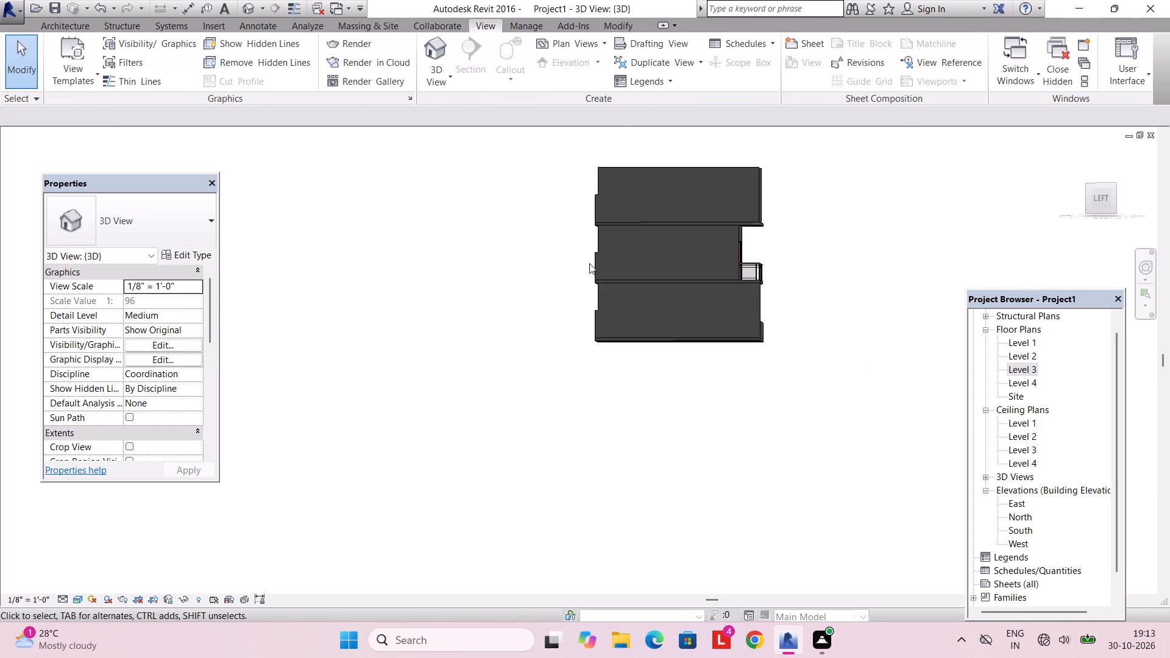
{"action": "middle_click_drag", "start_coordinate": [598, 266], "coordinate": [416, 255], "text": "shift"}
{"action": "middle_click_drag", "start_coordinate": [556, 259], "coordinate": [434, 322], "text": "shift"}
{"action": "scroll", "coordinate": [508, 249], "scroll_direction": "up", "scroll_amount": 2}
{"action": "middle_click_drag", "start_coordinate": [510, 246], "coordinate": [575, 317], "text": "shift"}
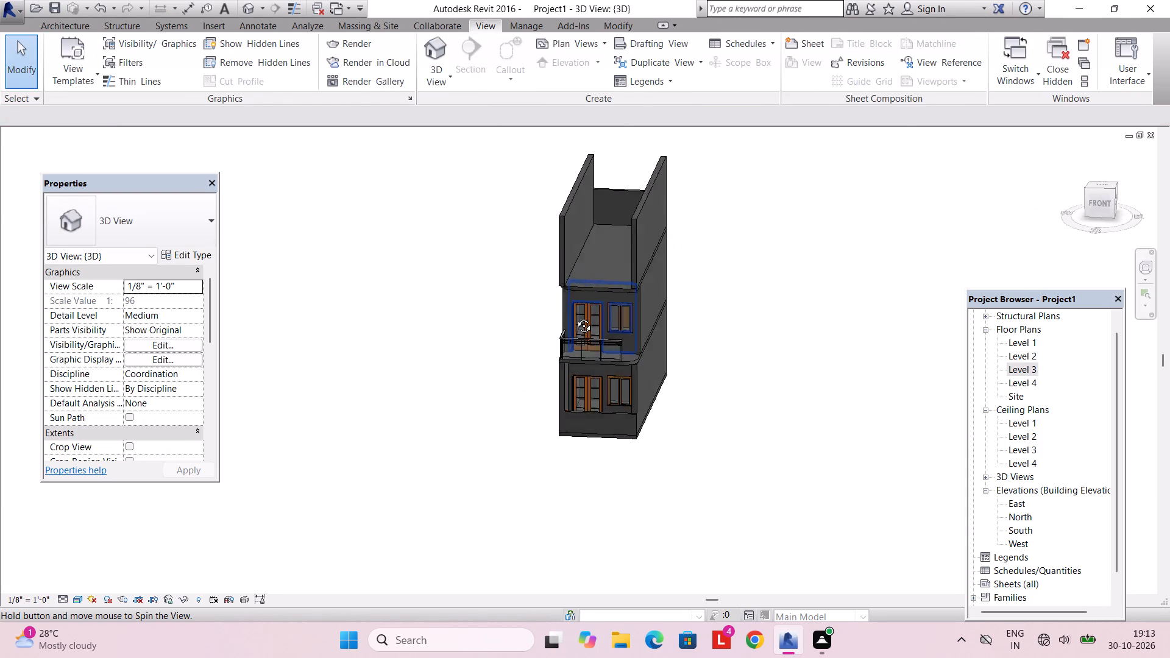
{"action": "middle_click_drag", "start_coordinate": [575, 317], "coordinate": [576, 308], "text": "shift"}
{"action": "scroll", "coordinate": [653, 261], "scroll_direction": "up", "scroll_amount": 2}
{"action": "middle_click_drag", "start_coordinate": [645, 251], "coordinate": [584, 270], "text": "shift"}
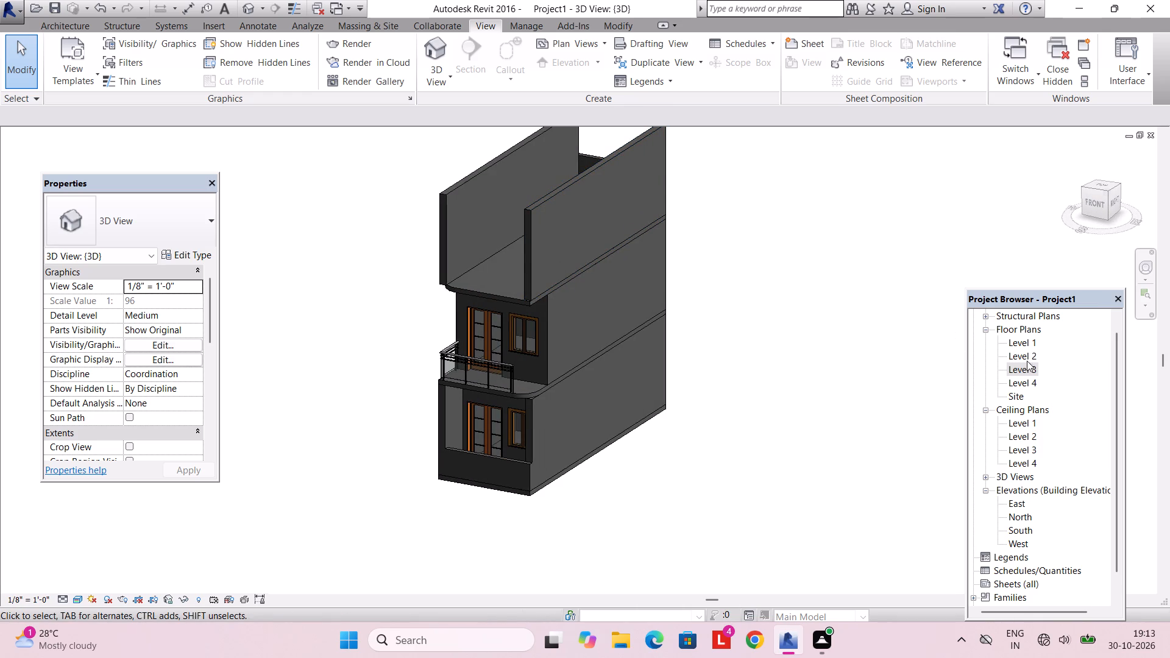
On the Level 3 plan, split both 9" side walls in line with the front wall's outer face, about 3'8" from their front ends.
{"action": "double_click", "coordinate": [1030, 372]}
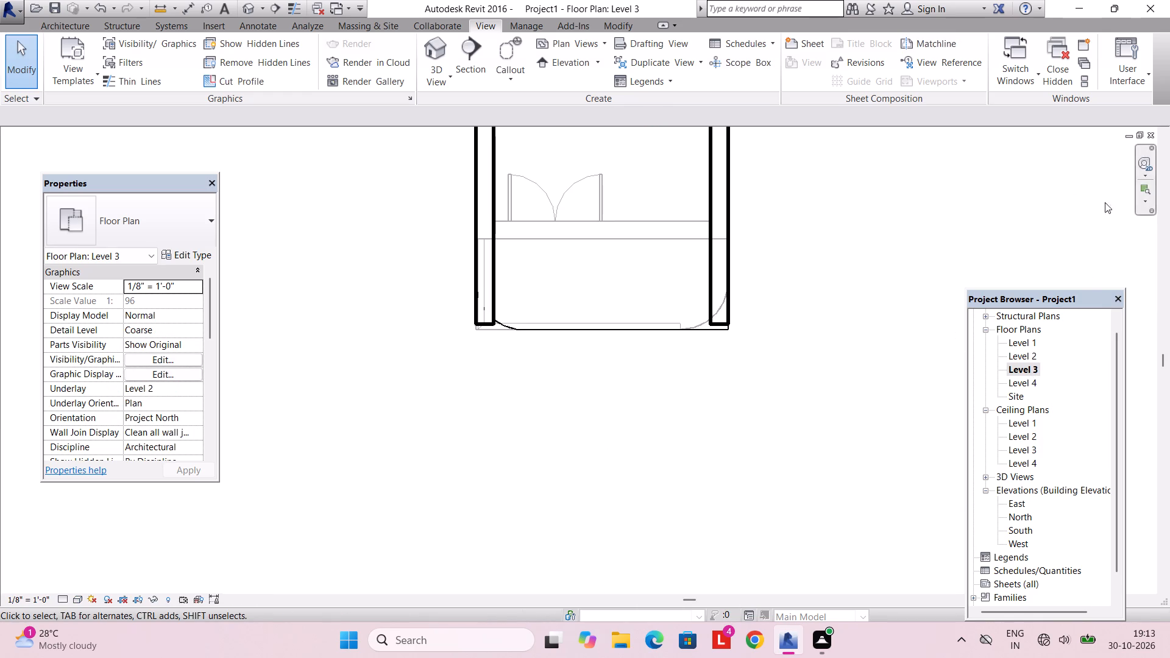
{"action": "left_click", "coordinate": [609, 29]}
{"action": "left_click", "coordinate": [491, 38]}
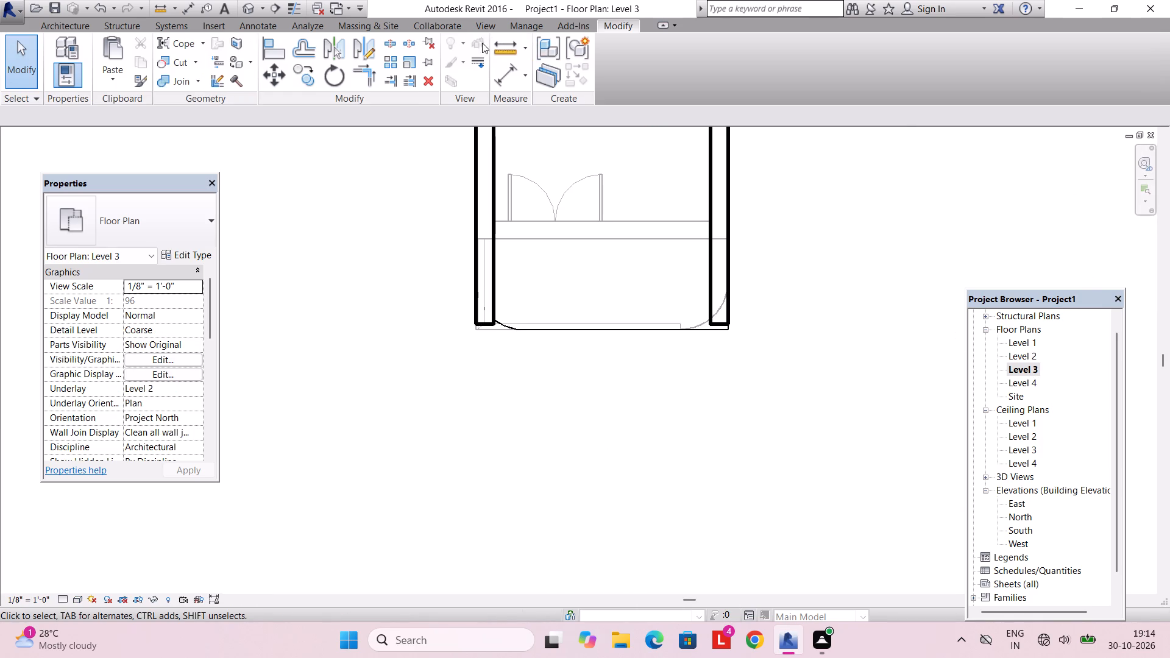
{"action": "left_click", "coordinate": [389, 46]}
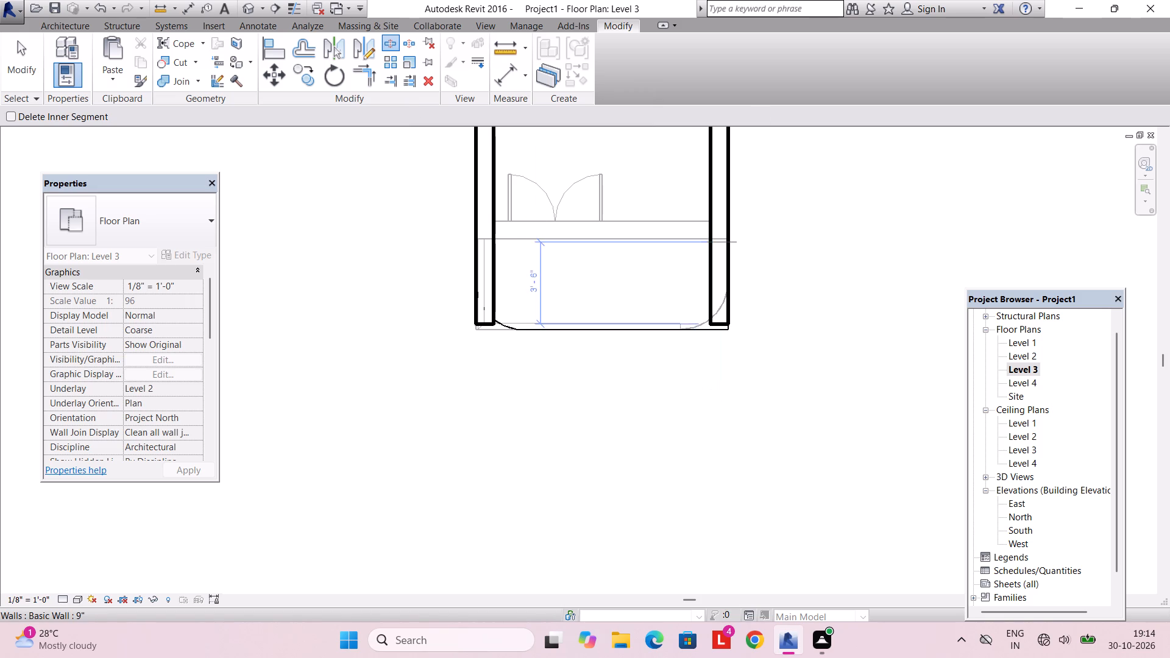
{"action": "scroll", "coordinate": [726, 238], "scroll_direction": "up", "scroll_amount": 7}
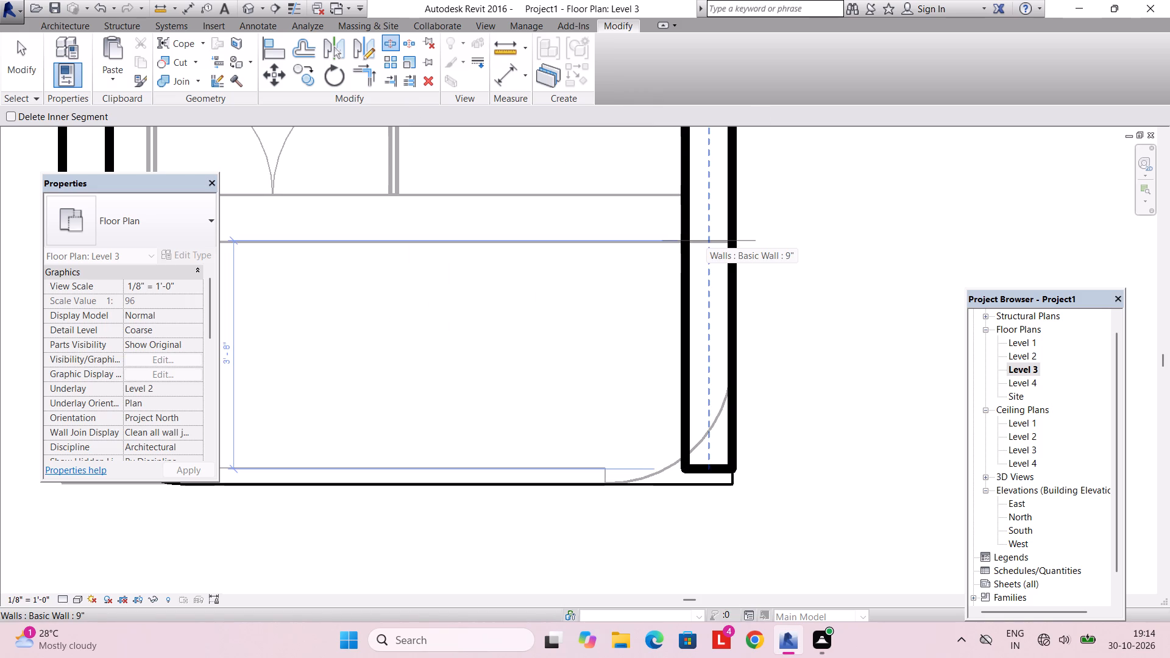
{"action": "left_click", "coordinate": [706, 241]}
{"action": "scroll", "coordinate": [700, 239], "scroll_direction": "down", "scroll_amount": 9}
{"action": "middle_click_drag", "start_coordinate": [575, 238], "coordinate": [603, 241]}
{"action": "scroll", "coordinate": [514, 227], "scroll_direction": "up", "scroll_amount": 2}
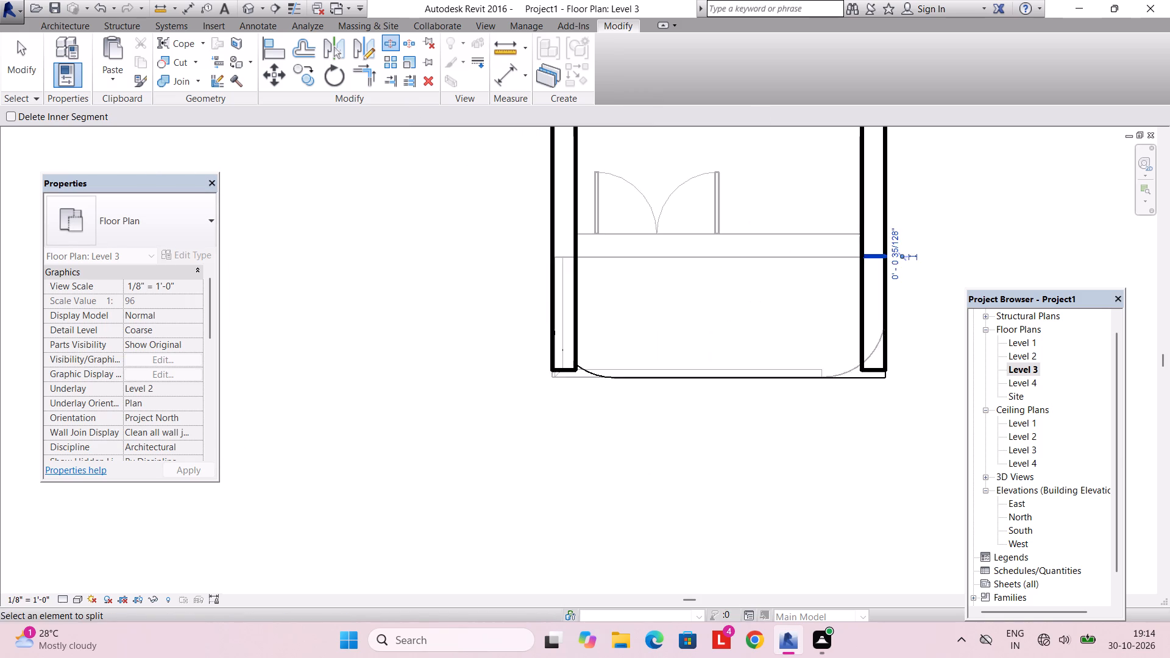
{"action": "scroll", "coordinate": [514, 226], "scroll_direction": "up", "scroll_amount": 9}
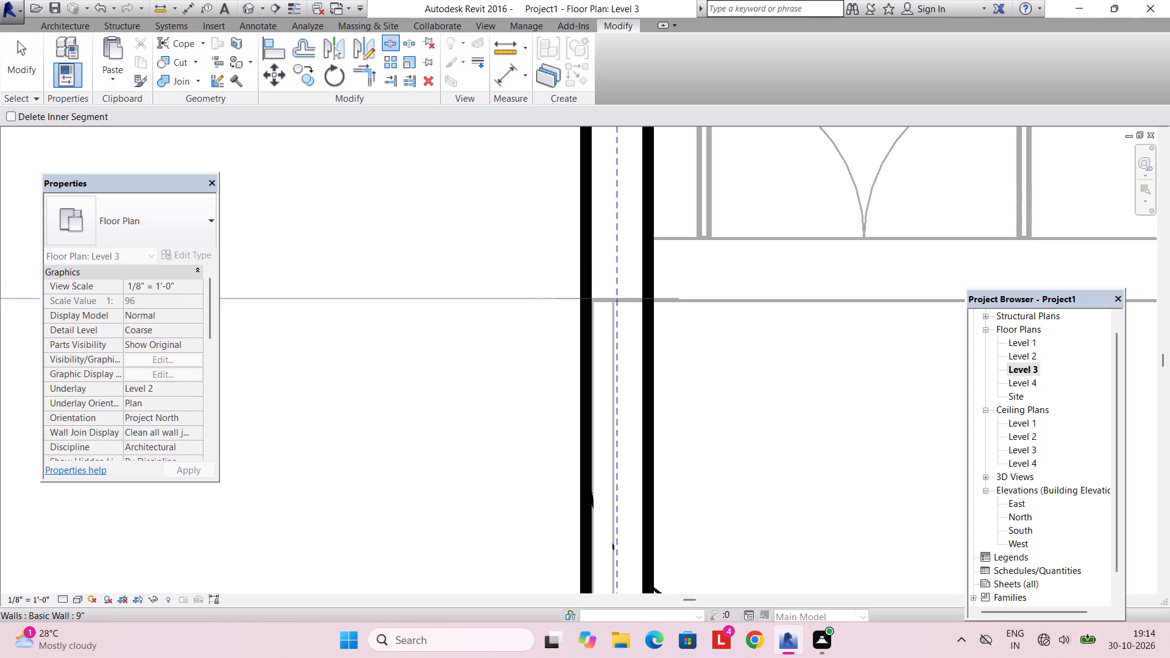
{"action": "left_click", "coordinate": [618, 300]}
{"action": "key", "text": "Escape"}
{"action": "scroll", "coordinate": [608, 272], "scroll_direction": "down", "scroll_amount": 7}
{"action": "key", "text": "Escape"}
Delete the two front side-wall segments flanking the Level 3 balcony.
{"action": "left_click", "coordinate": [633, 362]}
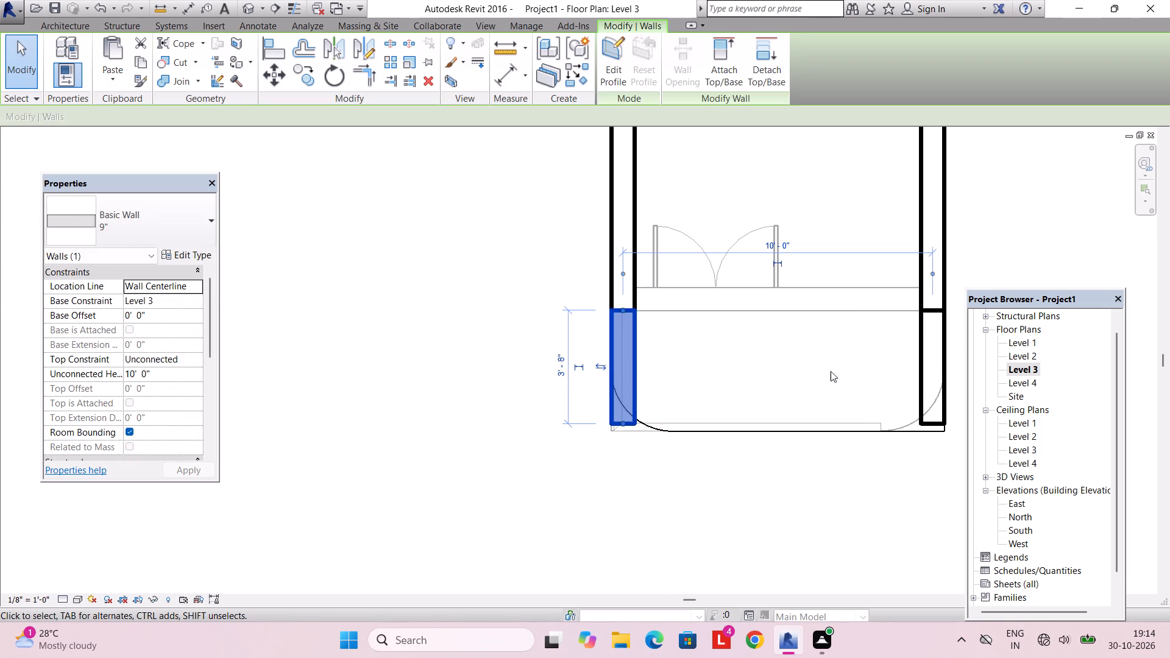
{"action": "key", "text": "Delete"}
{"action": "left_click", "coordinate": [923, 367]}
{"action": "key", "text": "Delete"}
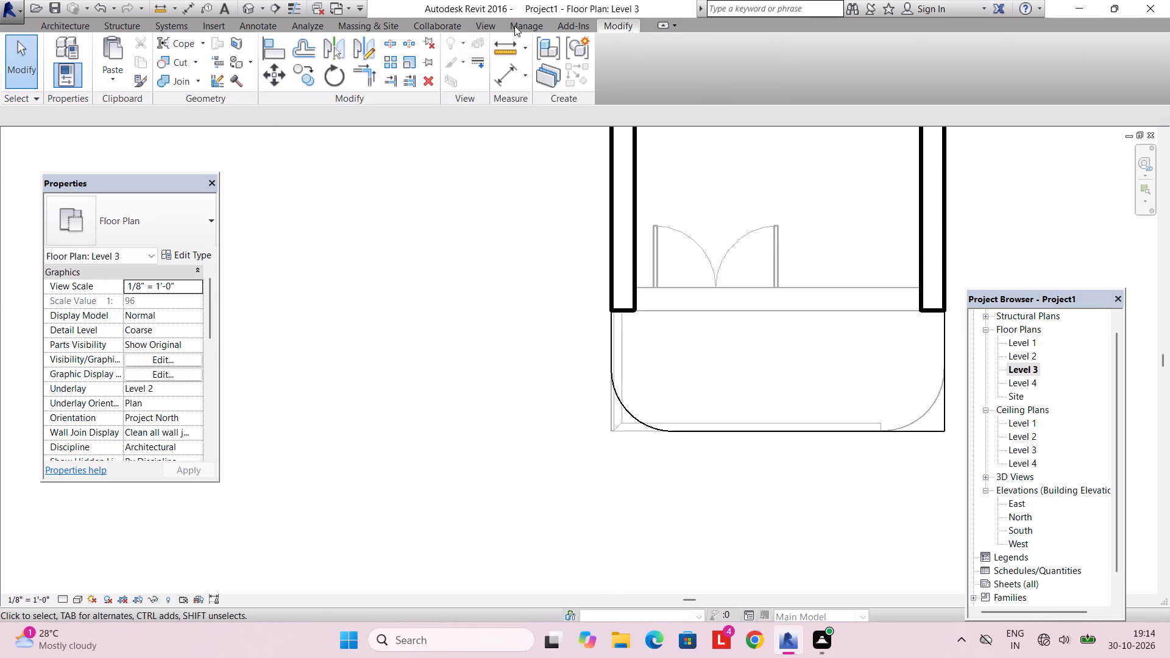
Examine the shortened Level 3 side walls and the rounded floor edge from the front in the 3D view.
{"action": "left_click", "coordinate": [486, 25]}
{"action": "left_click", "coordinate": [440, 43]}
{"action": "scroll", "coordinate": [498, 217], "scroll_direction": "down", "scroll_amount": 2}
{"action": "scroll", "coordinate": [505, 227], "scroll_direction": "up", "scroll_amount": 2}
{"action": "scroll", "coordinate": [512, 244], "scroll_direction": "down", "scroll_amount": 2}
{"action": "middle_click_drag", "start_coordinate": [500, 254], "coordinate": [584, 214], "text": "shift"}
{"action": "scroll", "coordinate": [642, 244], "scroll_direction": "up", "scroll_amount": 2}
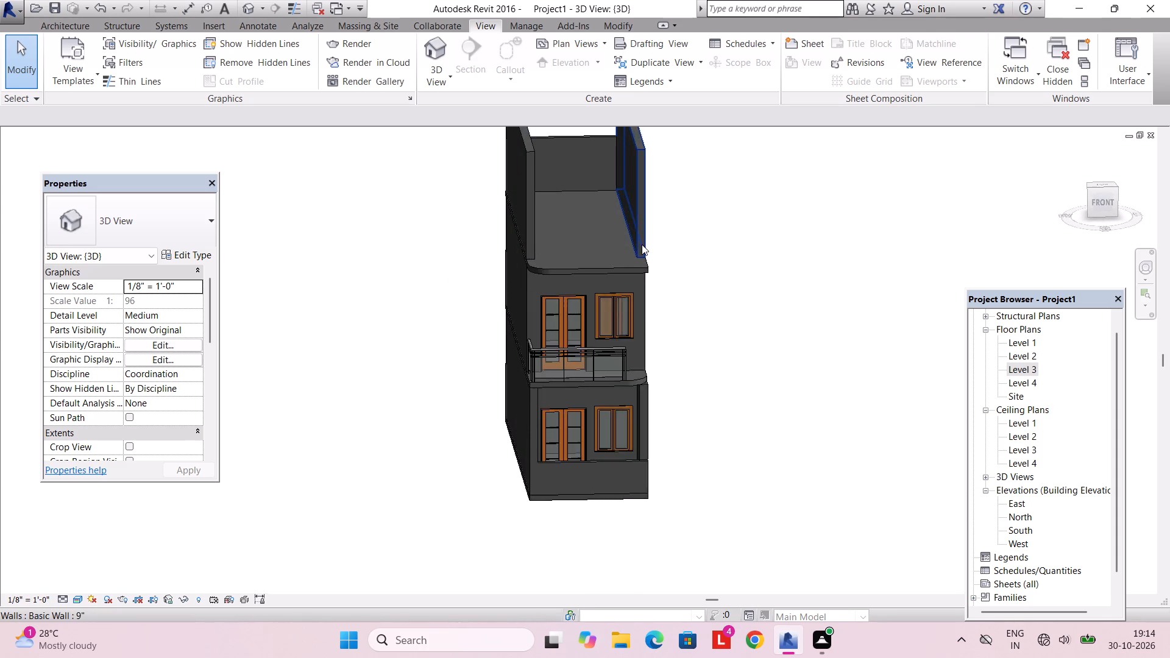
{"action": "scroll", "coordinate": [642, 244], "scroll_direction": "up", "scroll_amount": 3}
{"action": "middle_click_drag", "start_coordinate": [639, 252], "coordinate": [628, 232], "text": "shift"}
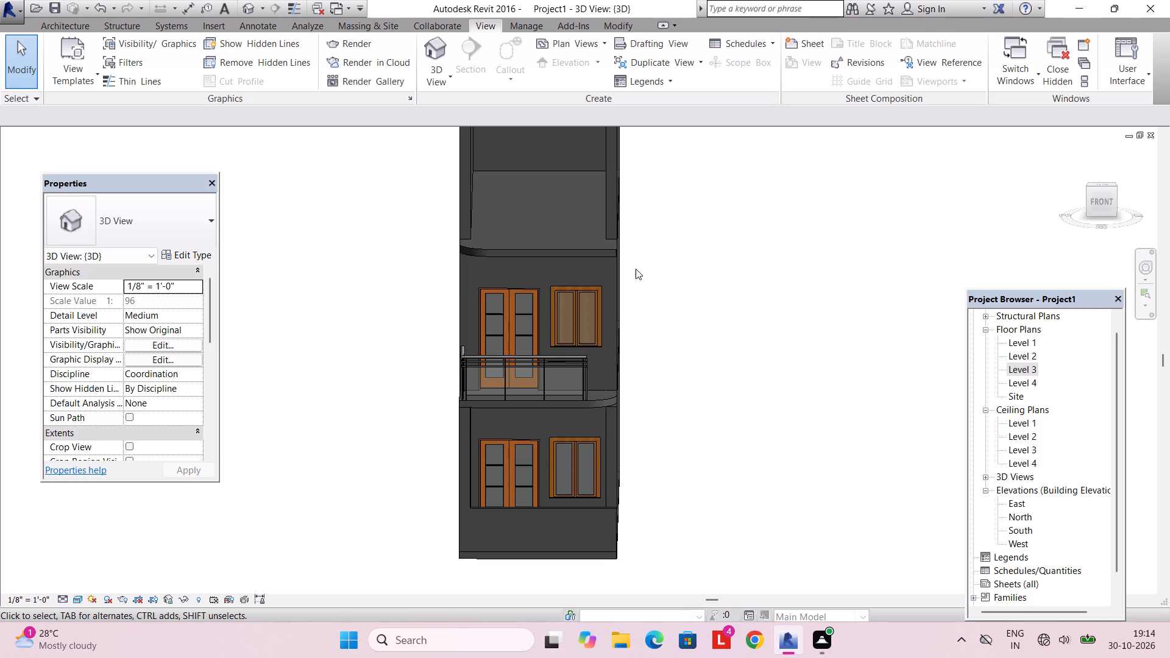
{"action": "scroll", "coordinate": [826, 341], "scroll_direction": "down", "scroll_amount": 4}
{"action": "middle_click_drag", "start_coordinate": [723, 348], "coordinate": [720, 415]}
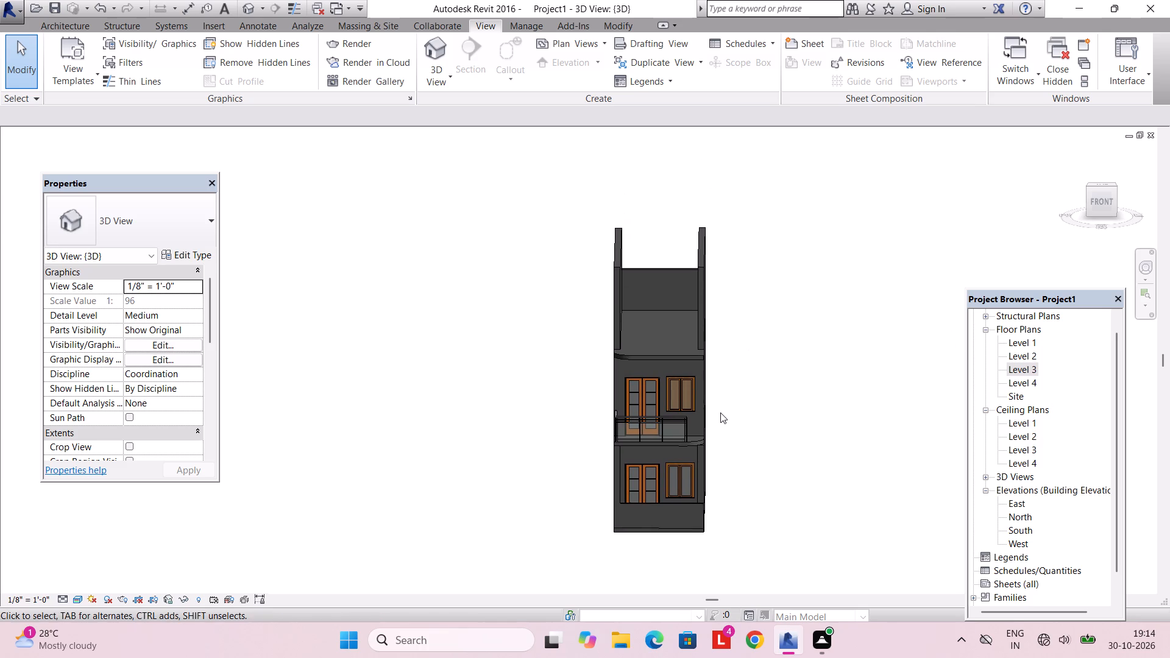
Draw a 9" wall, 10' high, across Level 3 between the side walls, over the Level 2 cross wall near the stair.
{"action": "double_click", "coordinate": [1032, 367]}
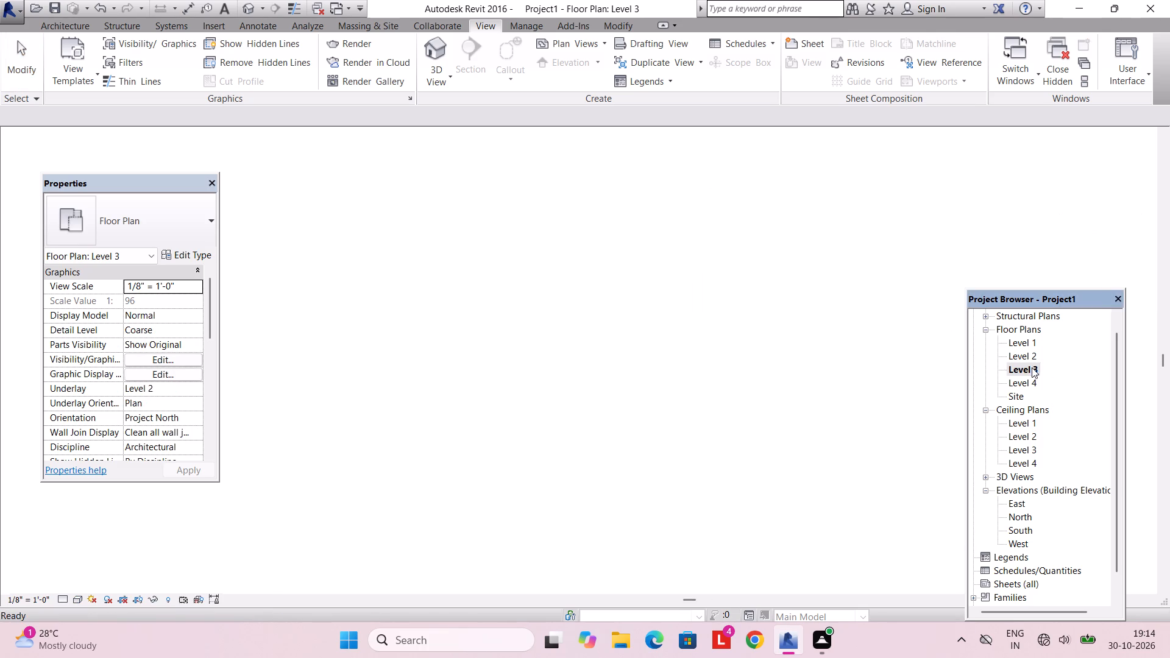
{"action": "scroll", "coordinate": [759, 331], "scroll_direction": "down", "scroll_amount": 4}
{"action": "middle_click_drag", "start_coordinate": [756, 336], "coordinate": [731, 472]}
{"action": "scroll", "coordinate": [743, 366], "scroll_direction": "down", "scroll_amount": 4}
{"action": "middle_click_drag", "start_coordinate": [740, 361], "coordinate": [716, 486]}
{"action": "scroll", "coordinate": [718, 436], "scroll_direction": "up", "scroll_amount": 3}
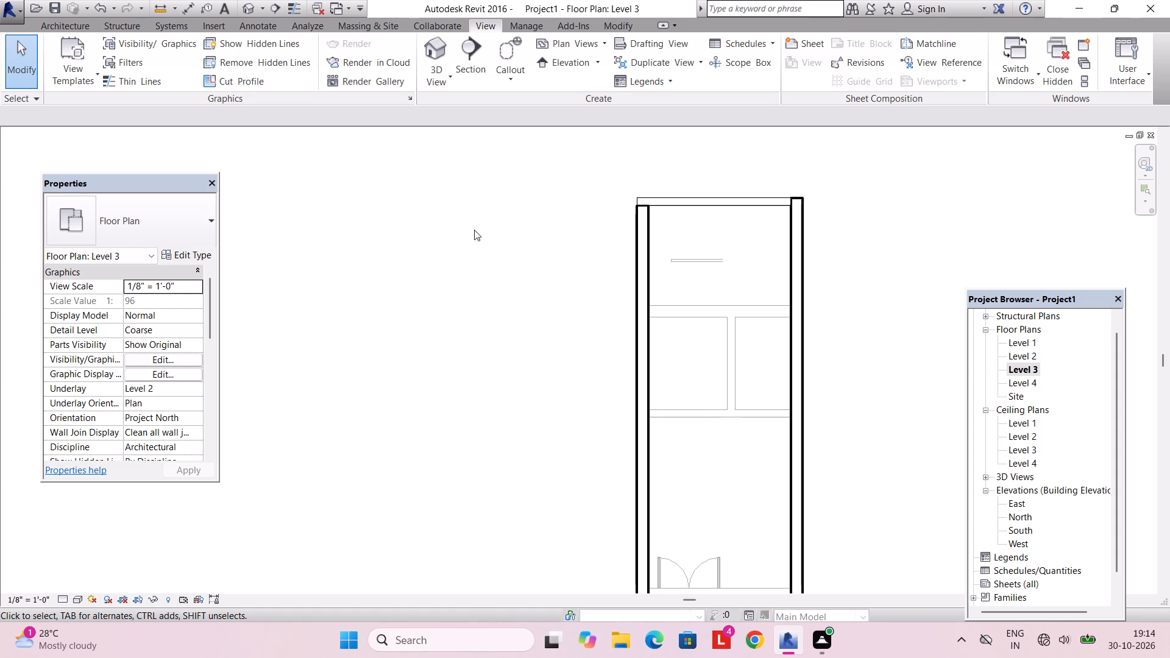
{"action": "left_click", "coordinate": [68, 27]}
{"action": "left_click", "coordinate": [52, 56]}
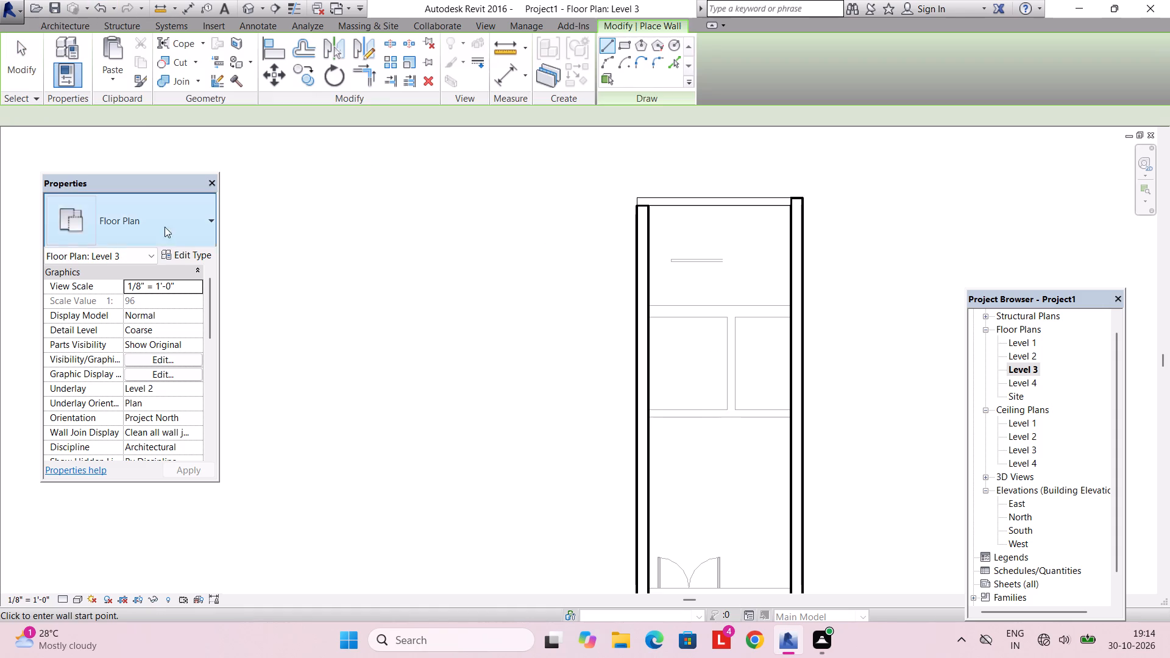
{"action": "scroll", "coordinate": [665, 354], "scroll_direction": "up", "scroll_amount": 3}
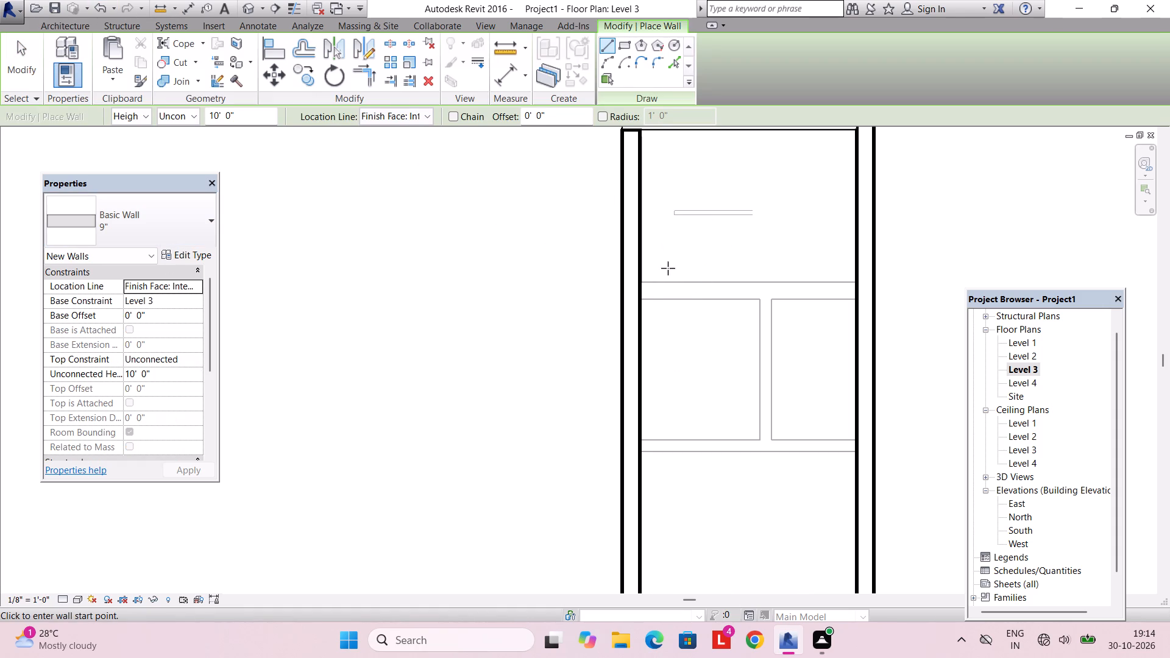
{"action": "left_click", "coordinate": [640, 302]}
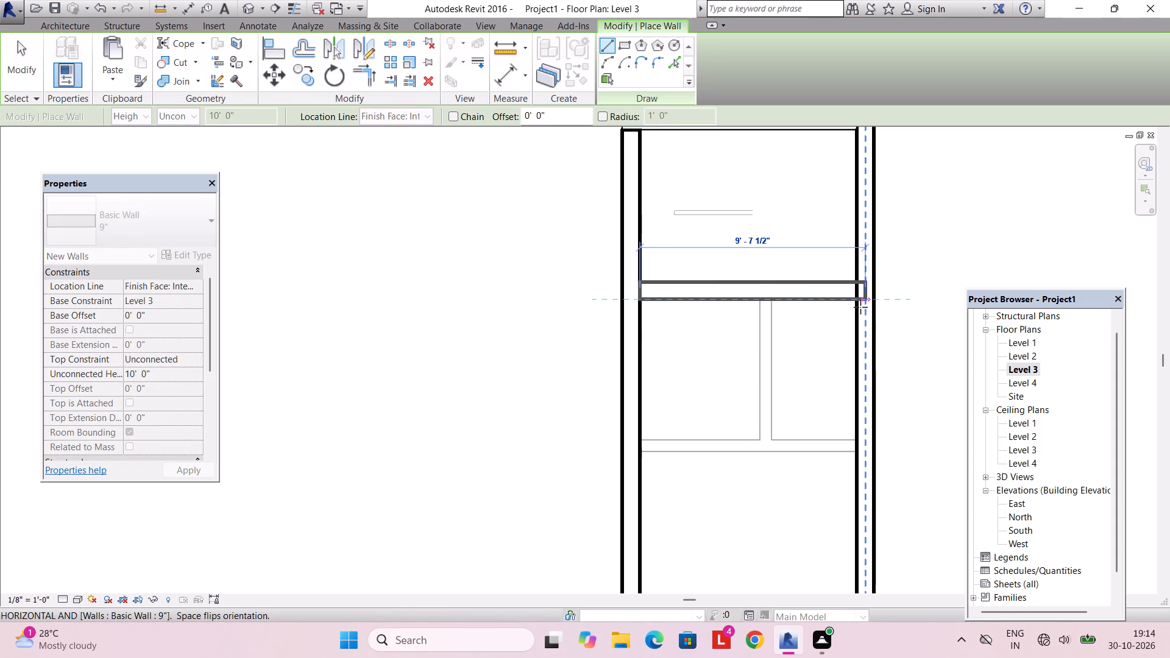
{"action": "left_click", "coordinate": [858, 307]}
{"action": "key", "text": "Escape"}
On the Level 2 plan, copy the short 6" partition, the 6" cross wall it meets, and that cross wall's single door.
{"action": "scroll", "coordinate": [748, 421], "scroll_direction": "down", "scroll_amount": 4}
{"action": "middle_click_drag", "start_coordinate": [740, 414], "coordinate": [696, 380]}
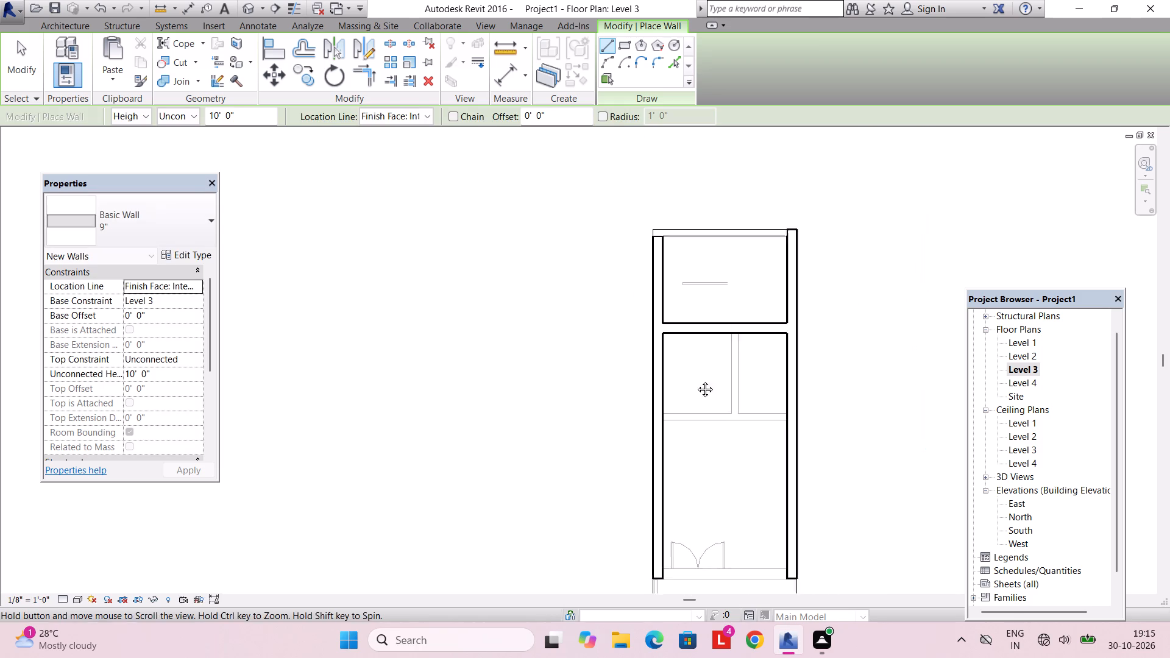
{"action": "middle_click_drag", "start_coordinate": [696, 380], "coordinate": [633, 330]}
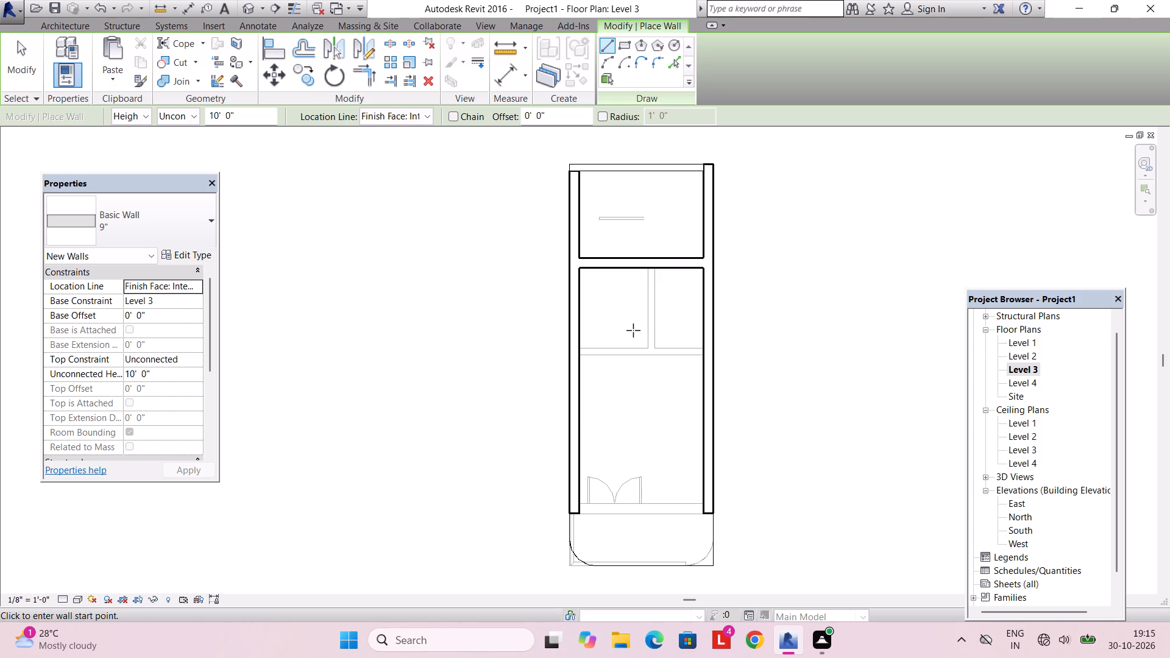
{"action": "double_click", "coordinate": [1032, 357]}
{"action": "scroll", "coordinate": [614, 275], "scroll_direction": "up", "scroll_amount": 2}
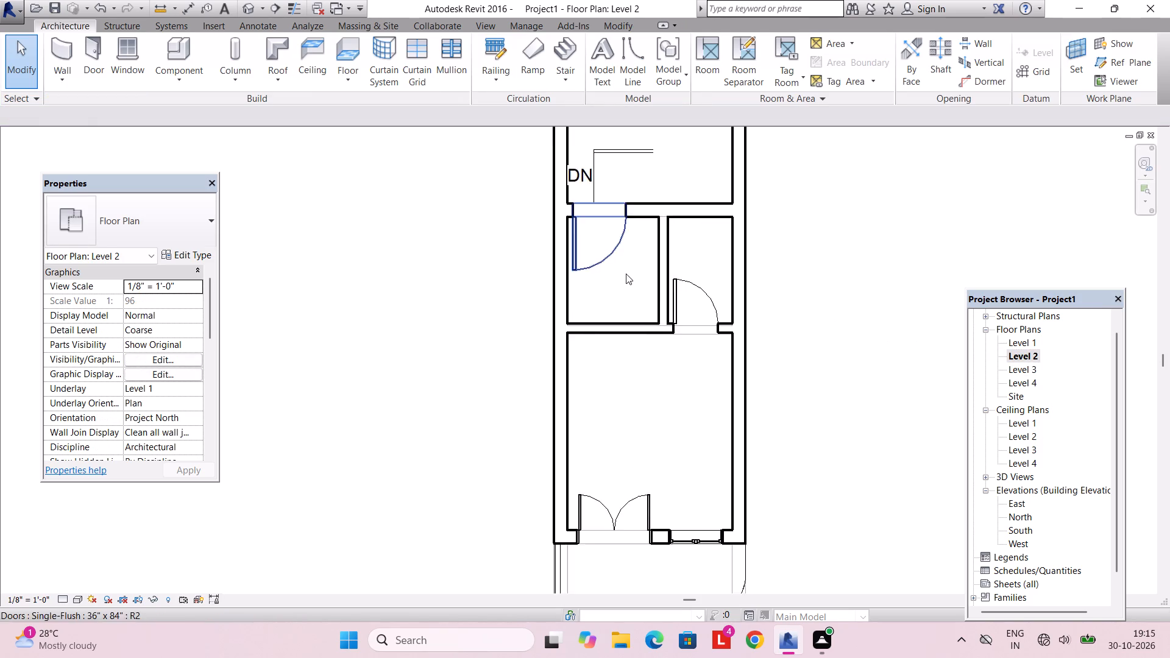
{"action": "scroll", "coordinate": [626, 274], "scroll_direction": "up", "scroll_amount": 3}
{"action": "left_click", "coordinate": [673, 268], "text": "ctrl"}
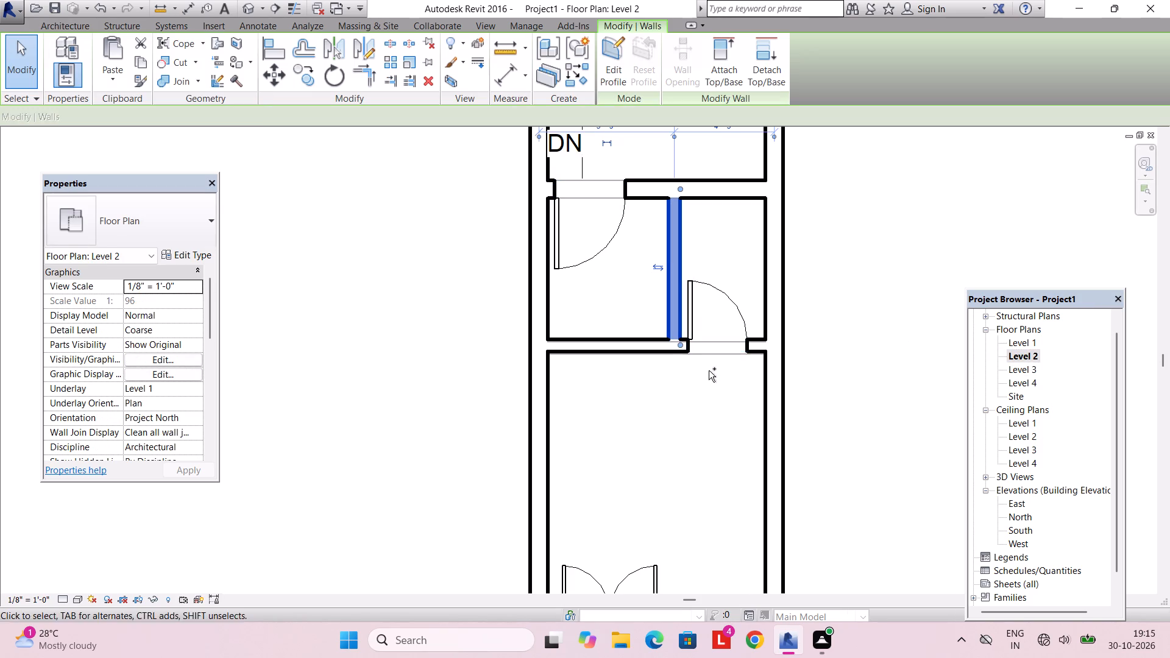
{"action": "left_click", "coordinate": [748, 347], "text": "ctrl"}
{"action": "left_click", "coordinate": [765, 348], "text": "ctrl"}
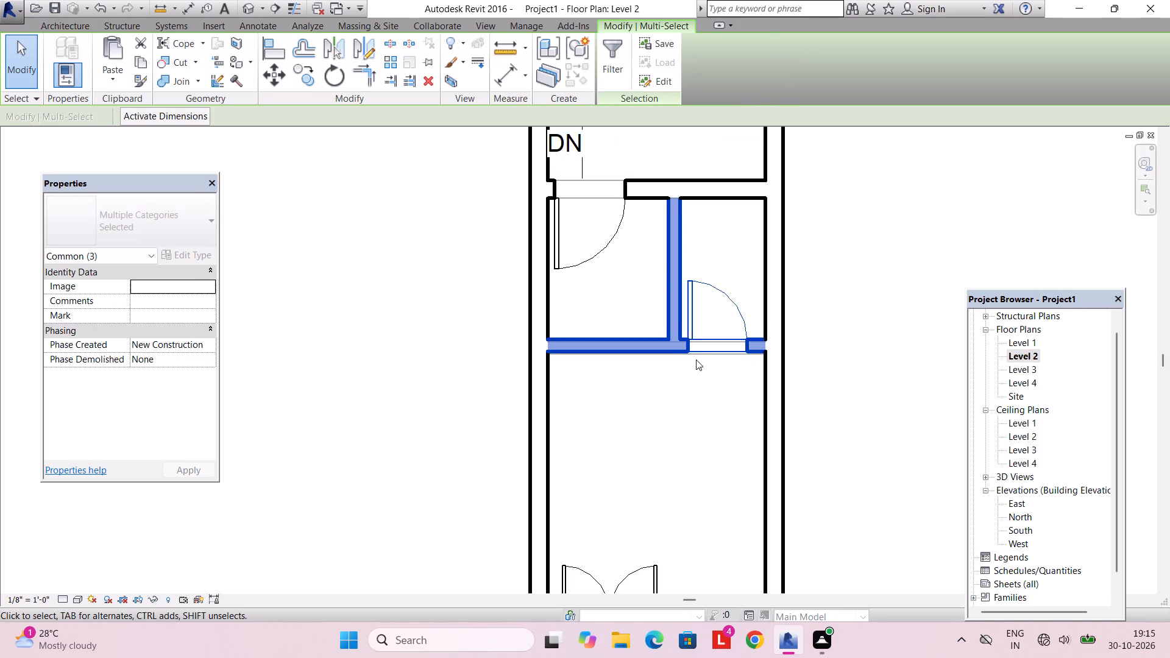
{"action": "key", "text": "ctrl+c"}
Paste the copied 6" walls and door onto the Level 3 plan, with the cross wall's end on the side wall's centreline.
{"action": "double_click", "coordinate": [1035, 366]}
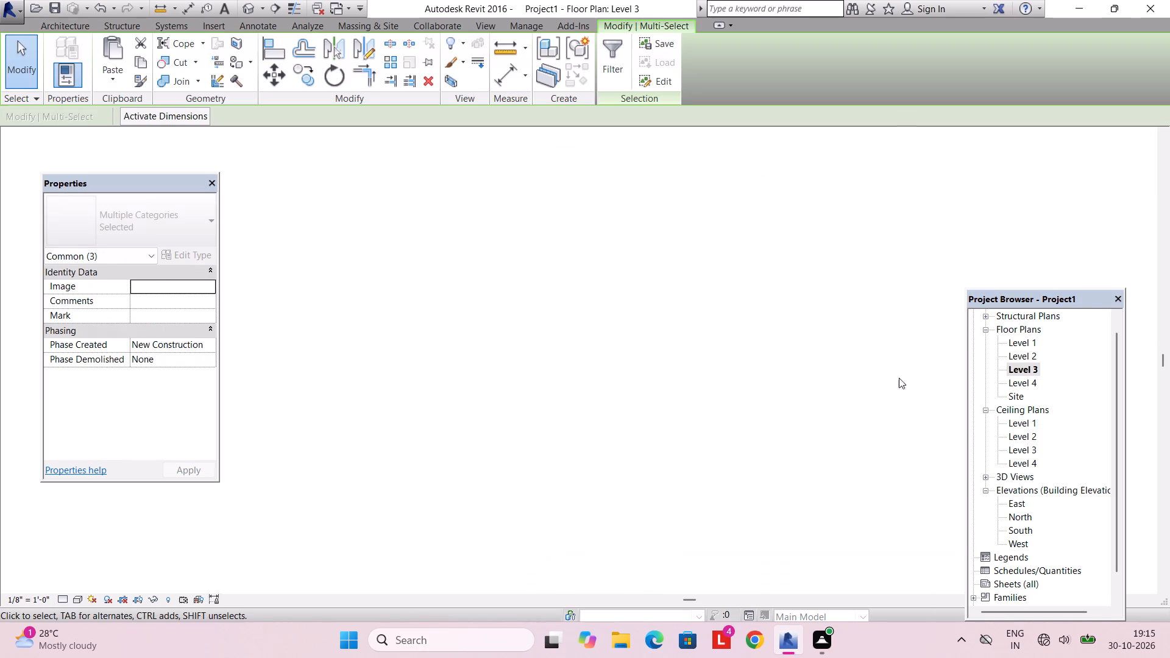
{"action": "key", "text": "ctrl+v"}
{"action": "scroll", "coordinate": [625, 345], "scroll_direction": "up", "scroll_amount": 4}
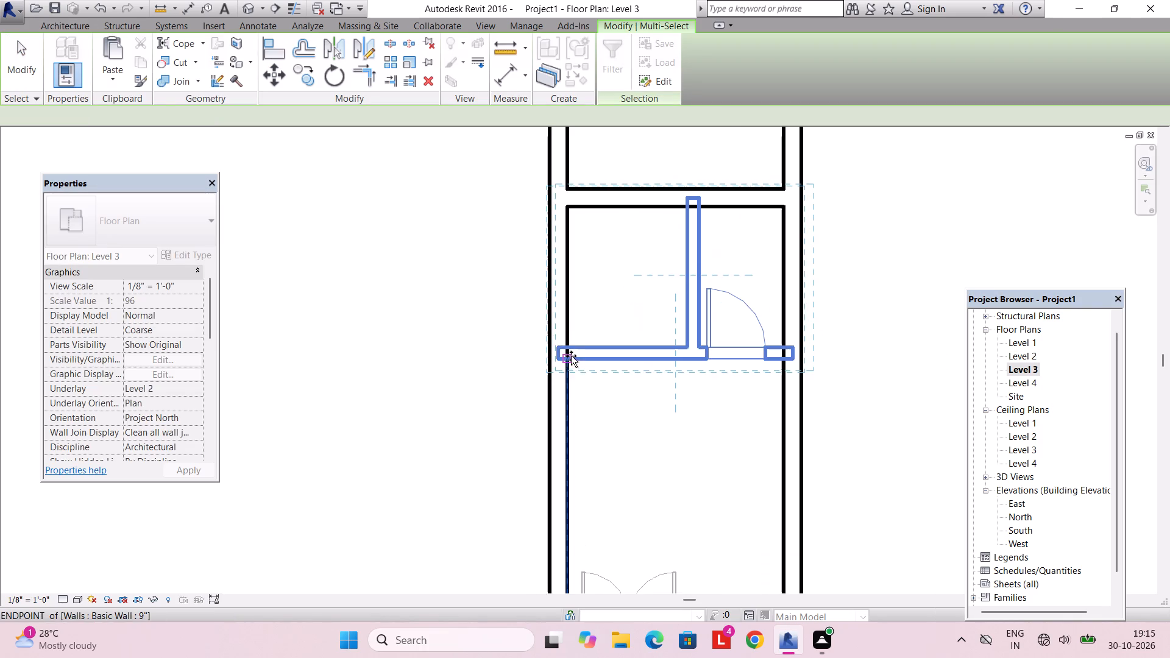
{"action": "scroll", "coordinate": [562, 360], "scroll_direction": "up", "scroll_amount": 5}
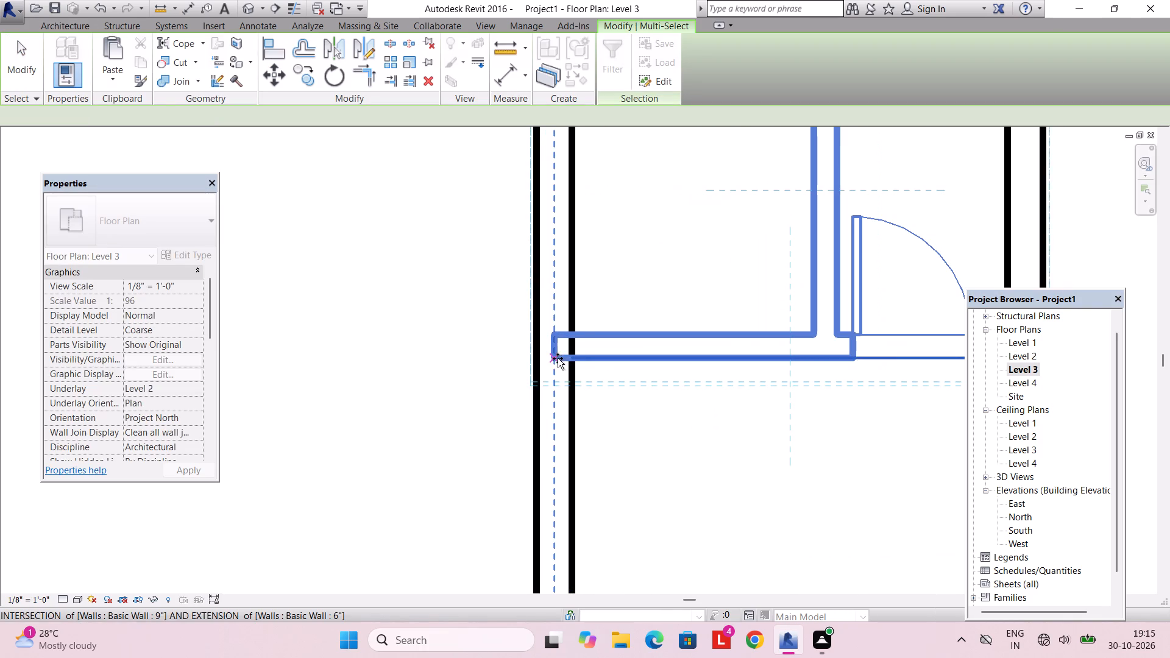
{"action": "left_click", "coordinate": [553, 355]}
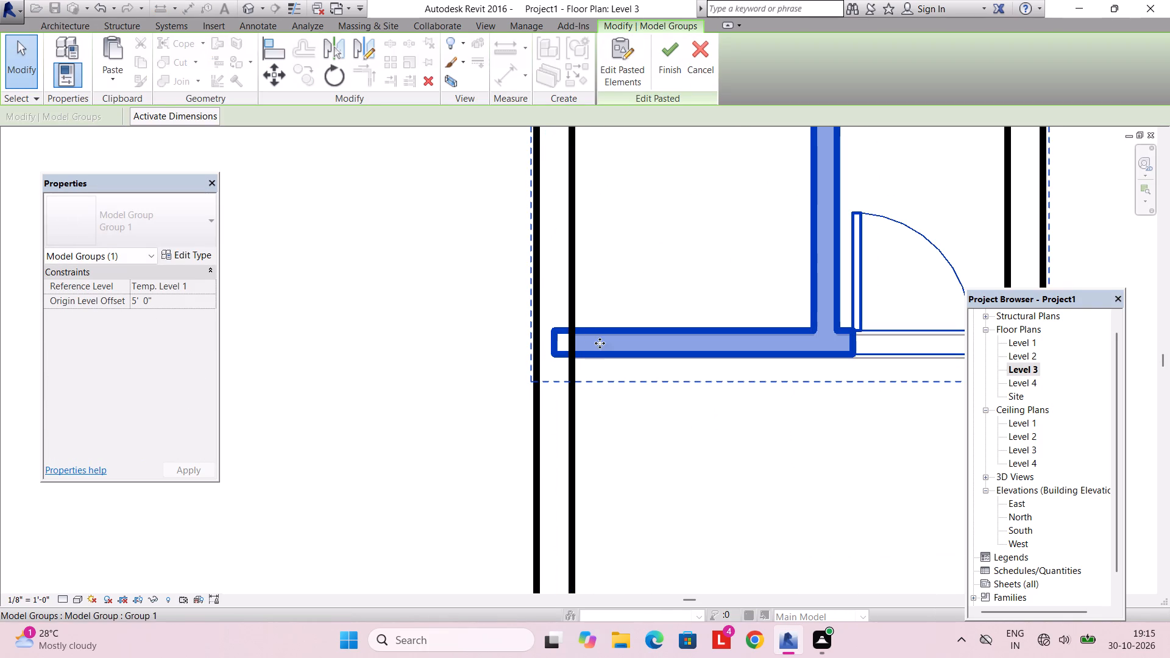
{"action": "key", "text": "Escape"}
{"action": "key", "text": "Escape"}
Split the Level 3 6" cross wall in line with the partition's face away from the door, about 5'6" from the side wall's centreline.
{"action": "scroll", "coordinate": [821, 377], "scroll_direction": "up", "scroll_amount": 3}
{"action": "scroll", "coordinate": [821, 374], "scroll_direction": "down", "scroll_amount": 5}
{"action": "scroll", "coordinate": [736, 347], "scroll_direction": "down", "scroll_amount": 2}
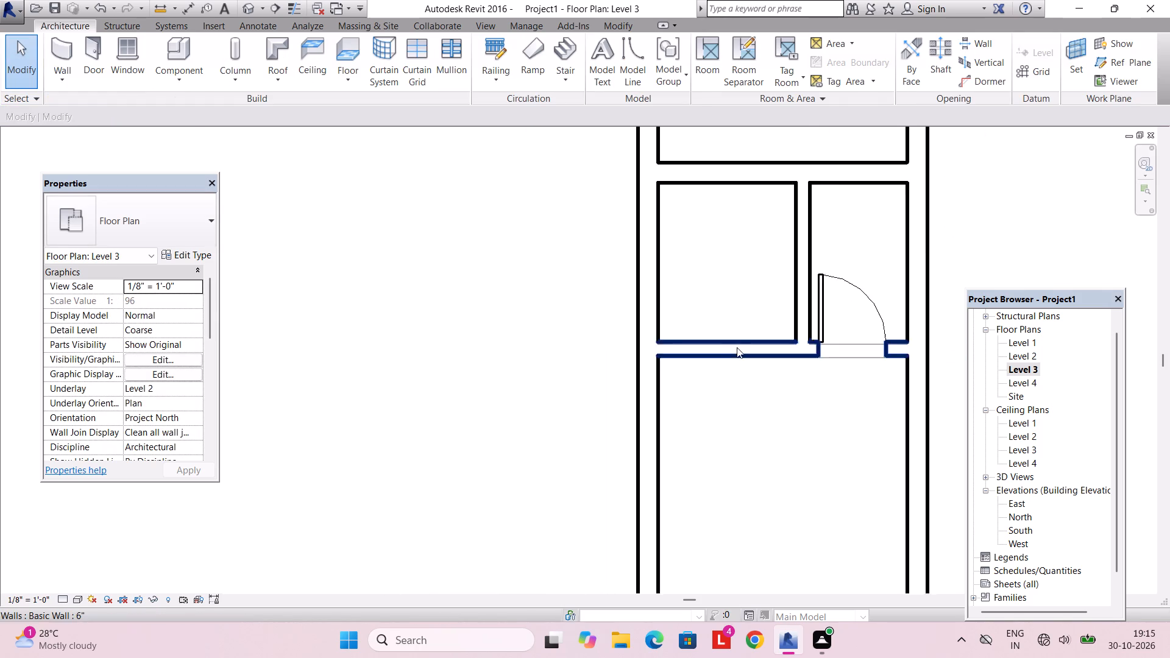
{"action": "scroll", "coordinate": [737, 347], "scroll_direction": "down", "scroll_amount": 1}
{"action": "left_click", "coordinate": [725, 361]}
{"action": "left_click", "coordinate": [726, 358]}
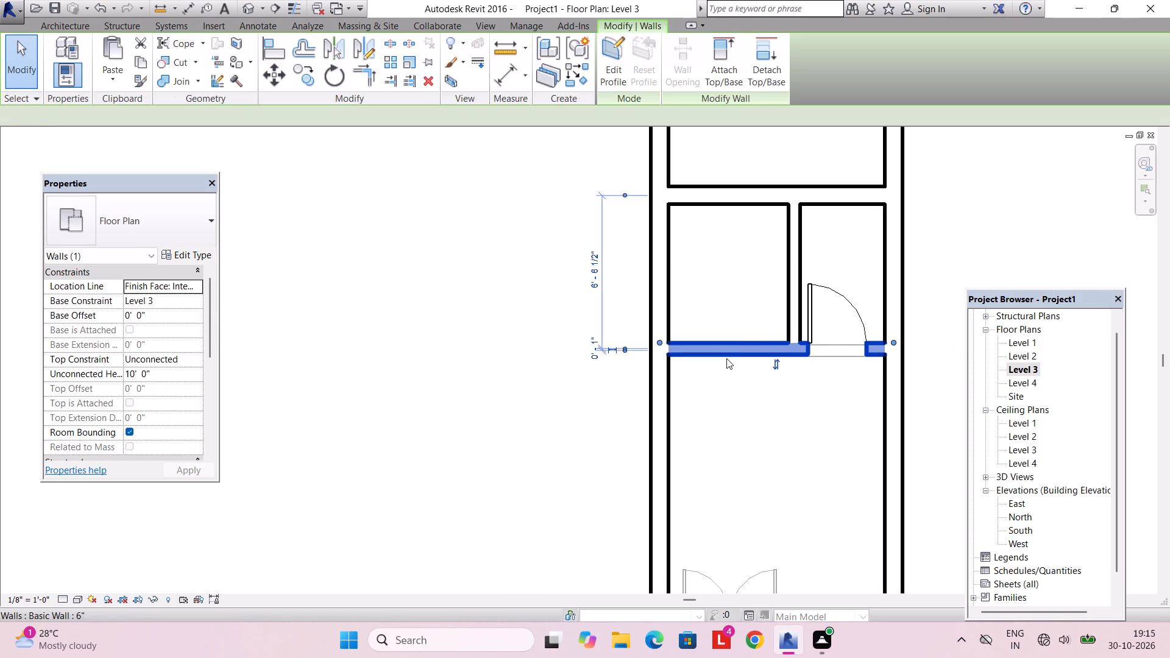
{"action": "scroll", "coordinate": [750, 351], "scroll_direction": "up", "scroll_amount": 2}
{"action": "key", "text": "Escape"}
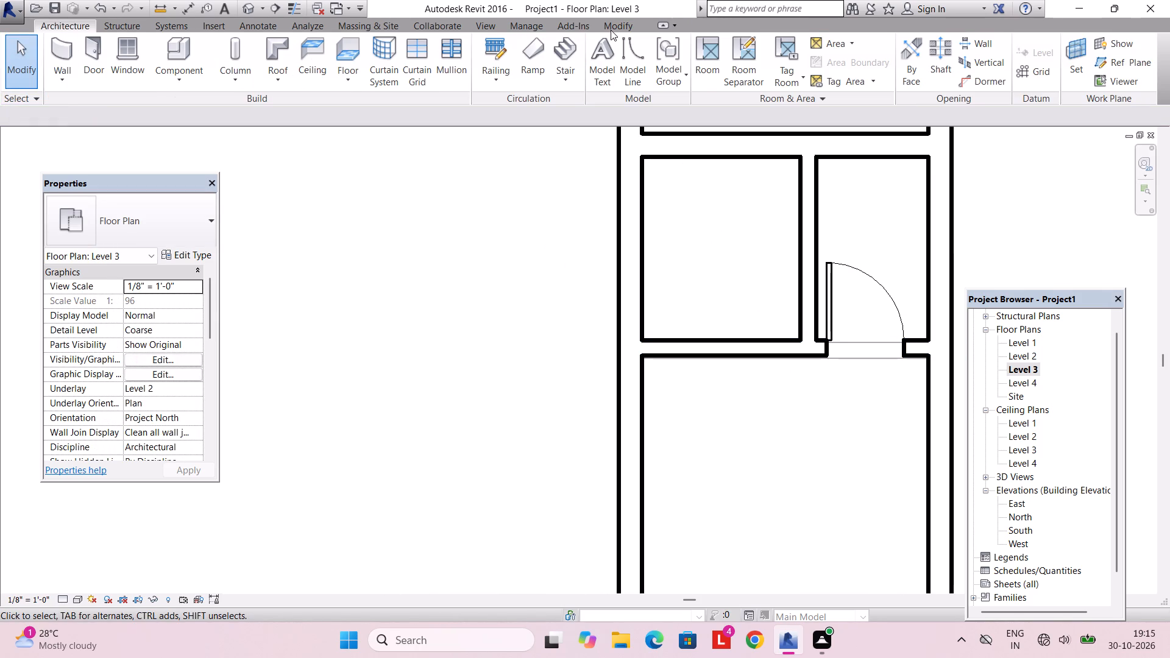
{"action": "left_click", "coordinate": [611, 29]}
{"action": "left_click", "coordinate": [395, 44]}
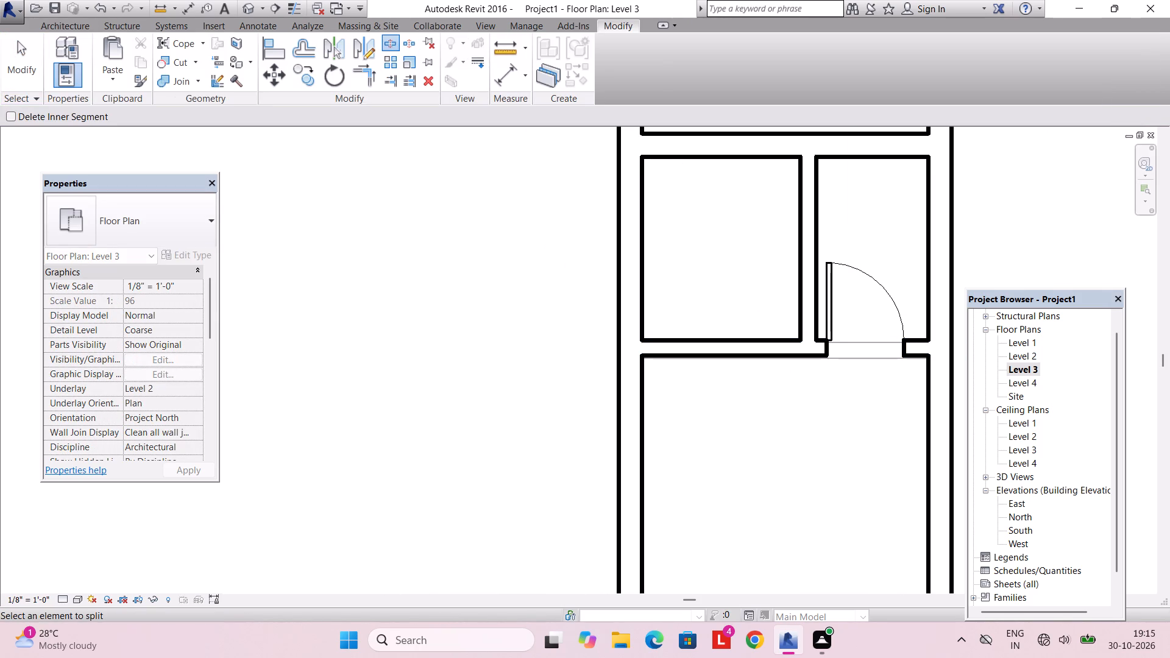
{"action": "scroll", "coordinate": [762, 366], "scroll_direction": "up", "scroll_amount": 5}
{"action": "left_click", "coordinate": [829, 326]}
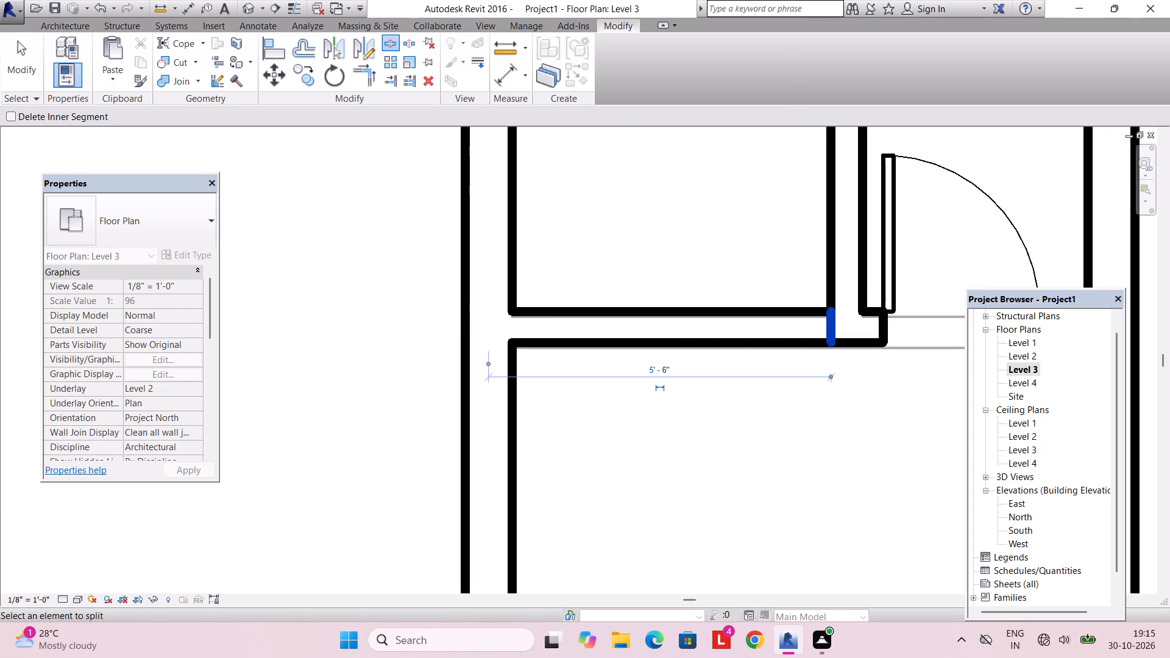
{"action": "key", "text": "Escape"}
{"action": "key", "text": "Escape"}
Delete the cross wall segment without the door, between the side wall and the partition on Level 3.
{"action": "left_click", "coordinate": [691, 344]}
{"action": "key", "text": "Print"}
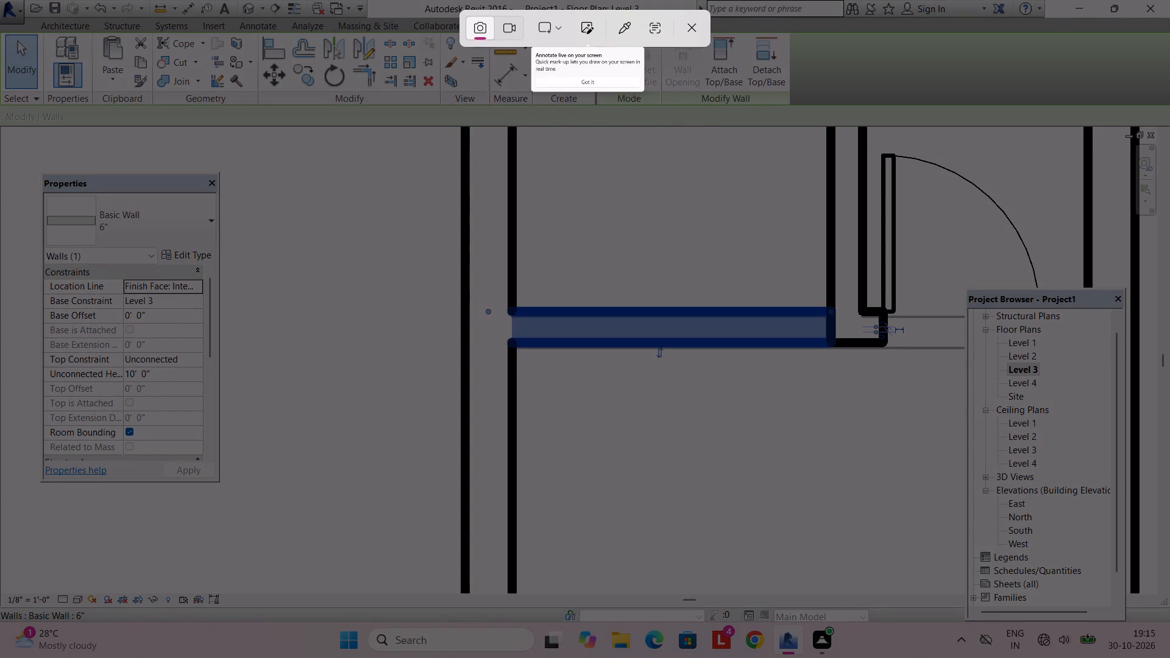
{"action": "left_click", "coordinate": [698, 35]}
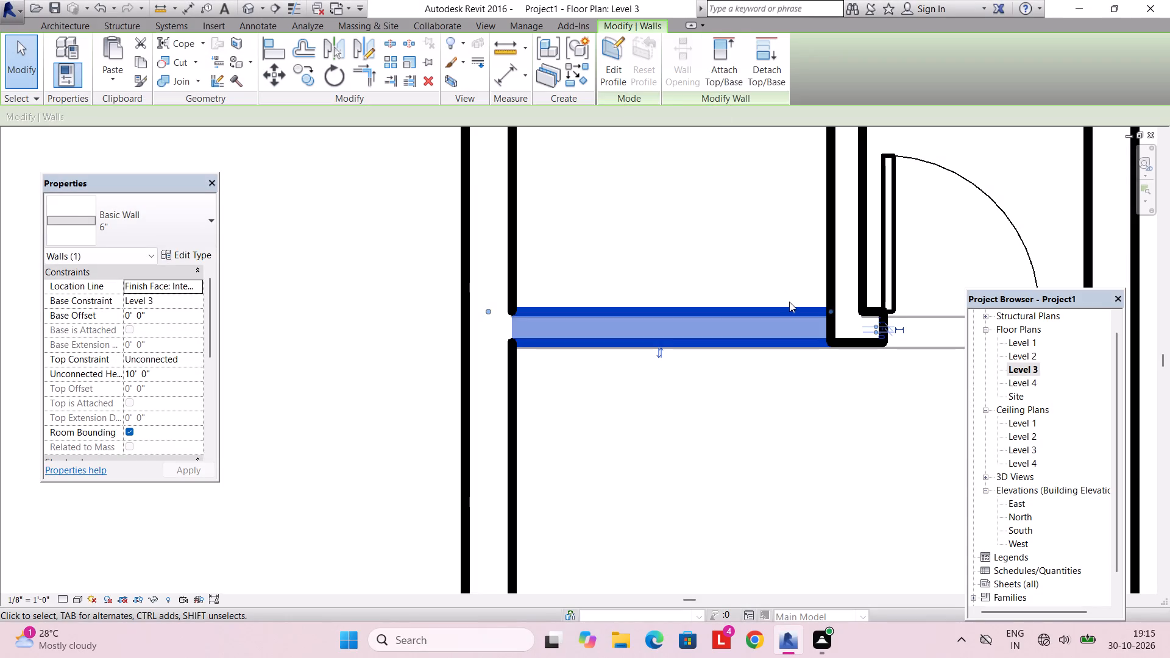
{"action": "key", "text": "Delete"}
Examine the Level 3 partition, door and opened-up room from the front in the 3D view.
{"action": "scroll", "coordinate": [799, 344], "scroll_direction": "down", "scroll_amount": 8}
{"action": "left_click", "coordinate": [481, 25]}
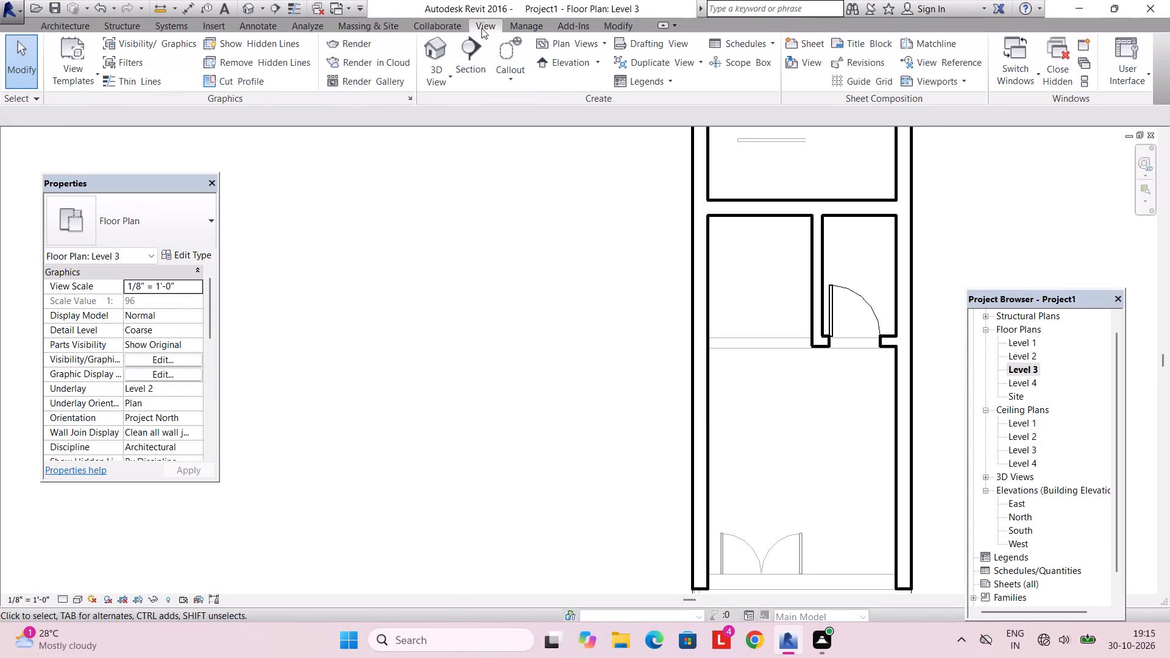
{"action": "left_click", "coordinate": [434, 44]}
{"action": "scroll", "coordinate": [601, 313], "scroll_direction": "down", "scroll_amount": 2}
{"action": "scroll", "coordinate": [607, 314], "scroll_direction": "up", "scroll_amount": 3}
{"action": "middle_click_drag", "start_coordinate": [685, 324], "coordinate": [705, 403], "text": "shift"}
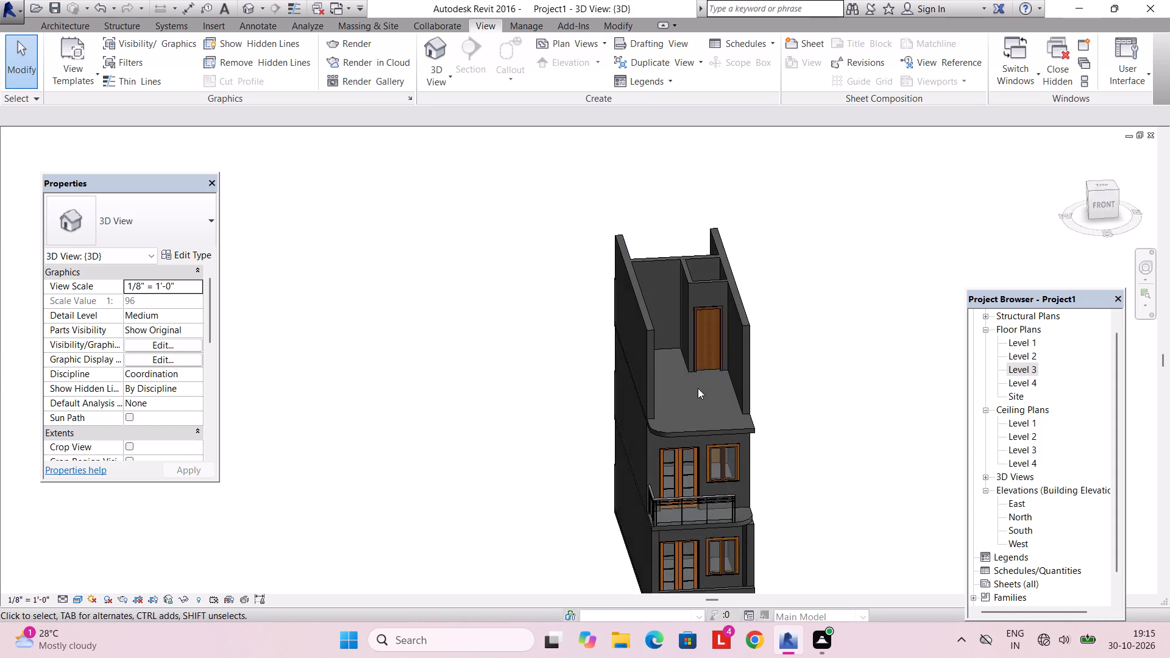
{"action": "middle_click_drag", "start_coordinate": [692, 370], "coordinate": [656, 510], "text": "shift"}
{"action": "scroll", "coordinate": [654, 465], "scroll_direction": "down", "scroll_amount": 3}
{"action": "middle_click_drag", "start_coordinate": [654, 465], "coordinate": [672, 382], "text": "shift"}
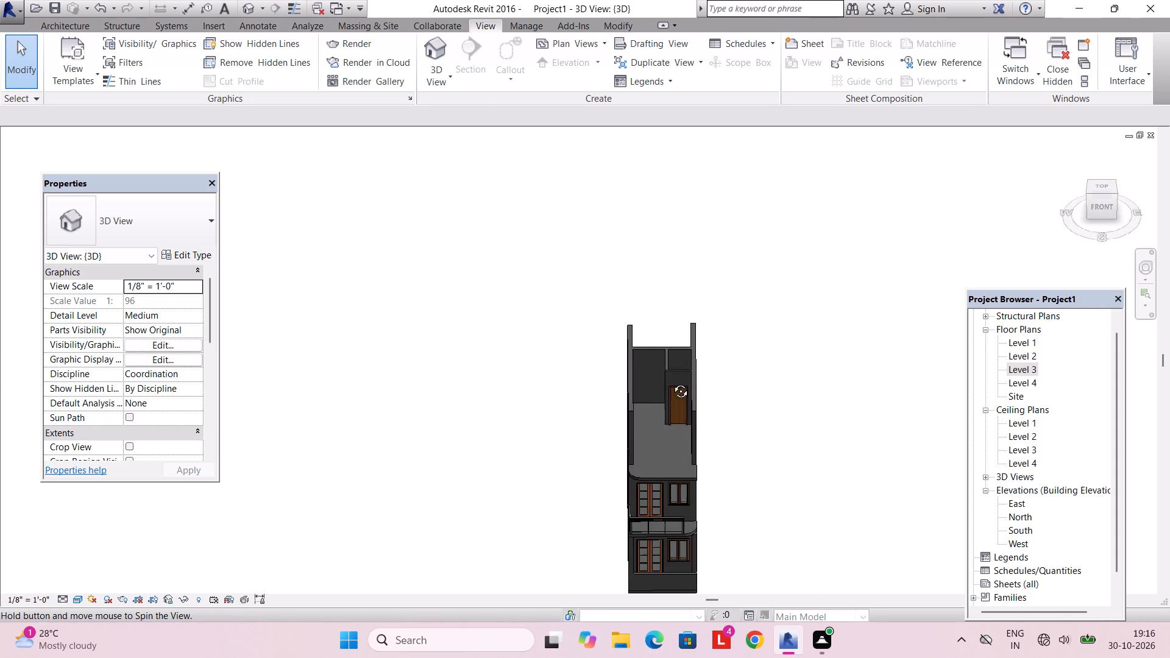
{"action": "middle_click_drag", "start_coordinate": [672, 382], "coordinate": [673, 377], "text": "shift"}
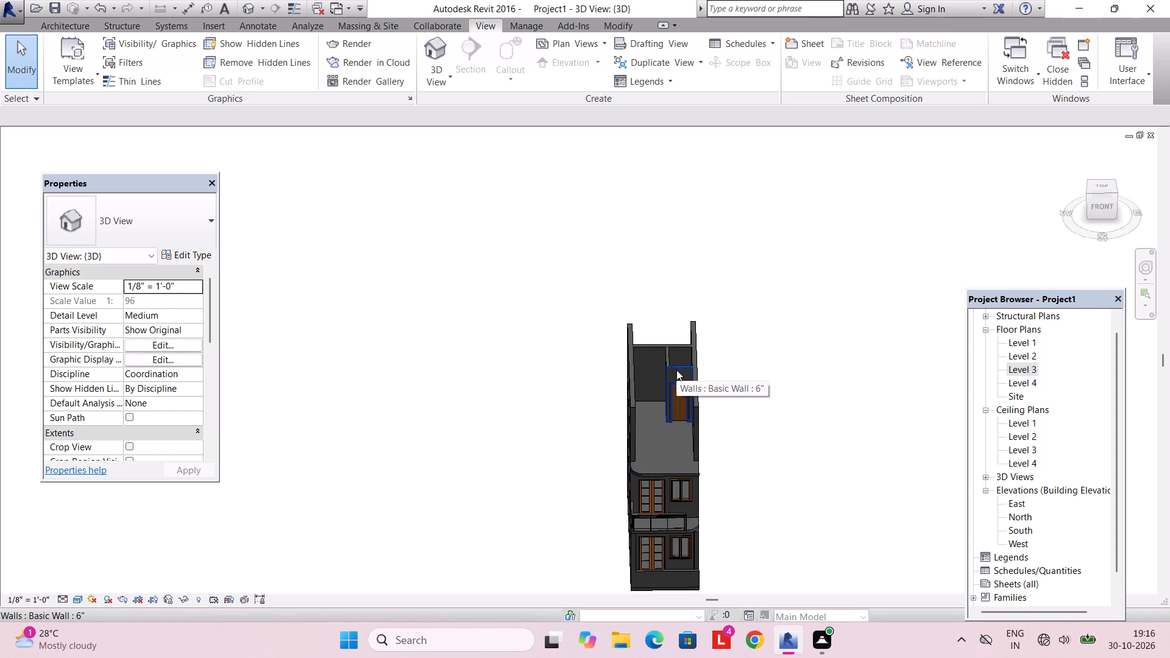
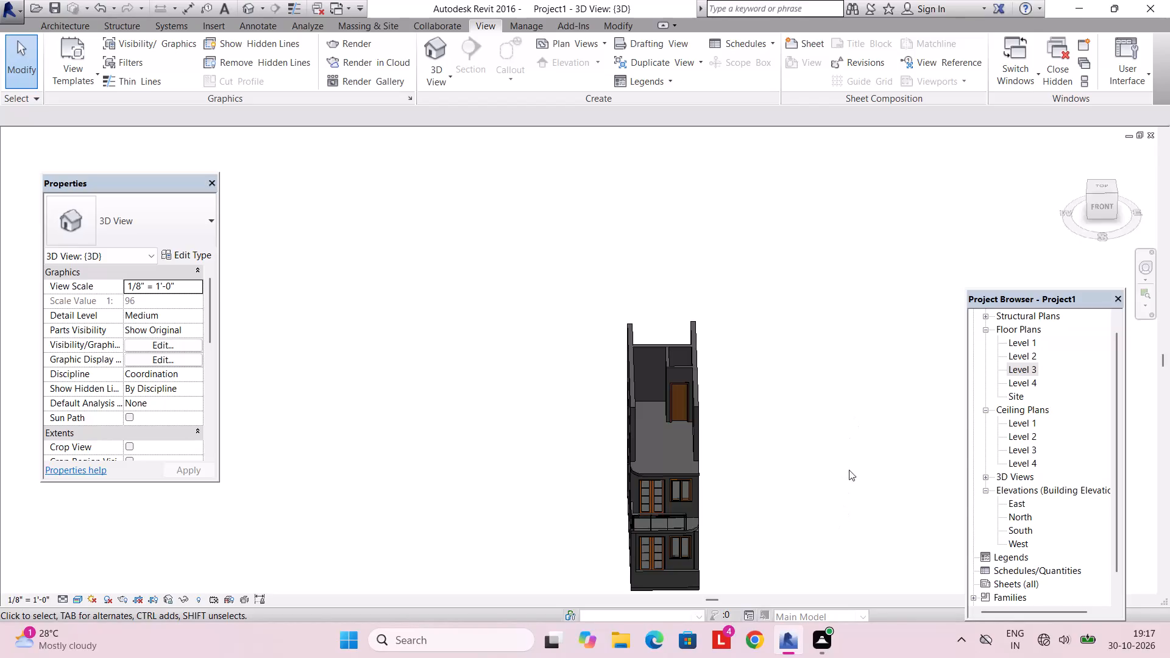
On the Level 3 plan, start a Glass Panel - Bottom Fill railing path about 3'-9" long from the east wall's end along the balcony side.
{"action": "scroll", "coordinate": [795, 442], "scroll_direction": "up", "scroll_amount": 2}
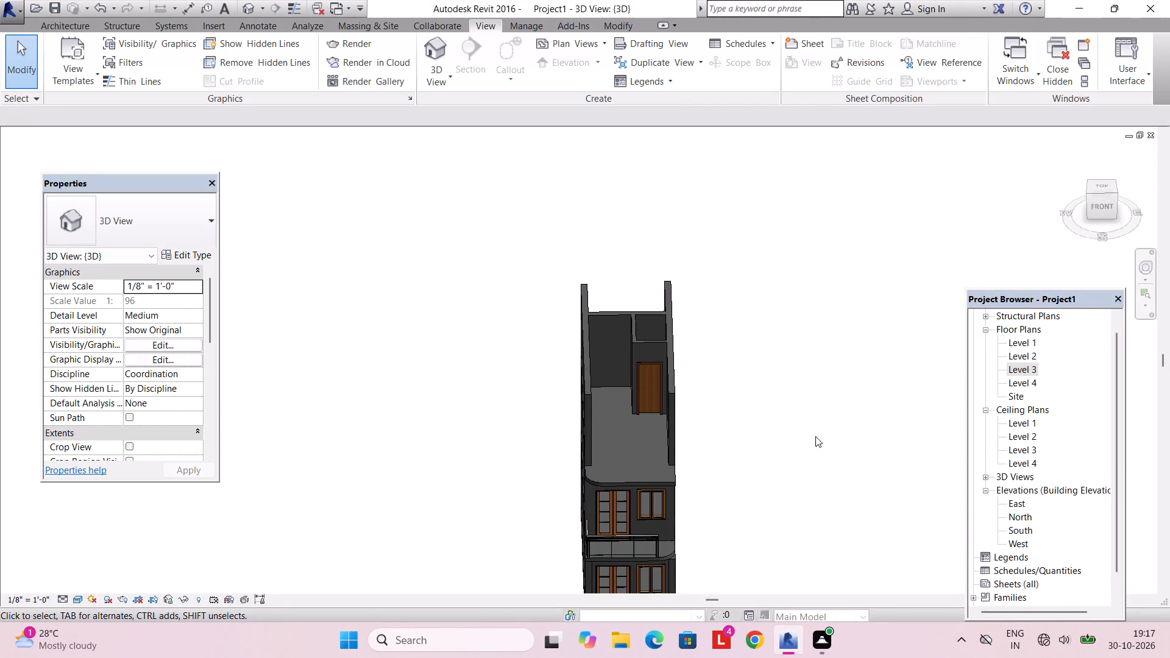
{"action": "double_click", "coordinate": [1025, 367]}
{"action": "scroll", "coordinate": [566, 465], "scroll_direction": "down", "scroll_amount": 3}
{"action": "middle_click_drag", "start_coordinate": [631, 445], "coordinate": [497, 335]}
{"action": "scroll", "coordinate": [496, 340], "scroll_direction": "up", "scroll_amount": 5}
{"action": "middle_click_drag", "start_coordinate": [510, 375], "coordinate": [449, 275]}
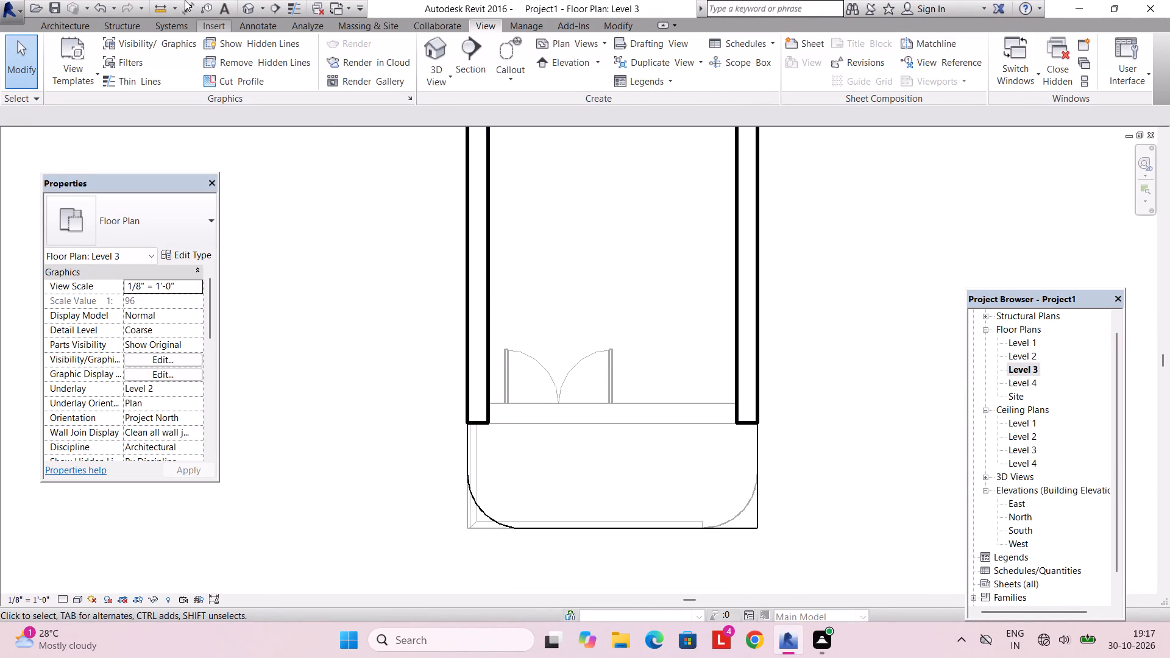
{"action": "left_click", "coordinate": [85, 27]}
{"action": "left_click", "coordinate": [498, 45]}
{"action": "scroll", "coordinate": [753, 497], "scroll_direction": "up", "scroll_amount": 1}
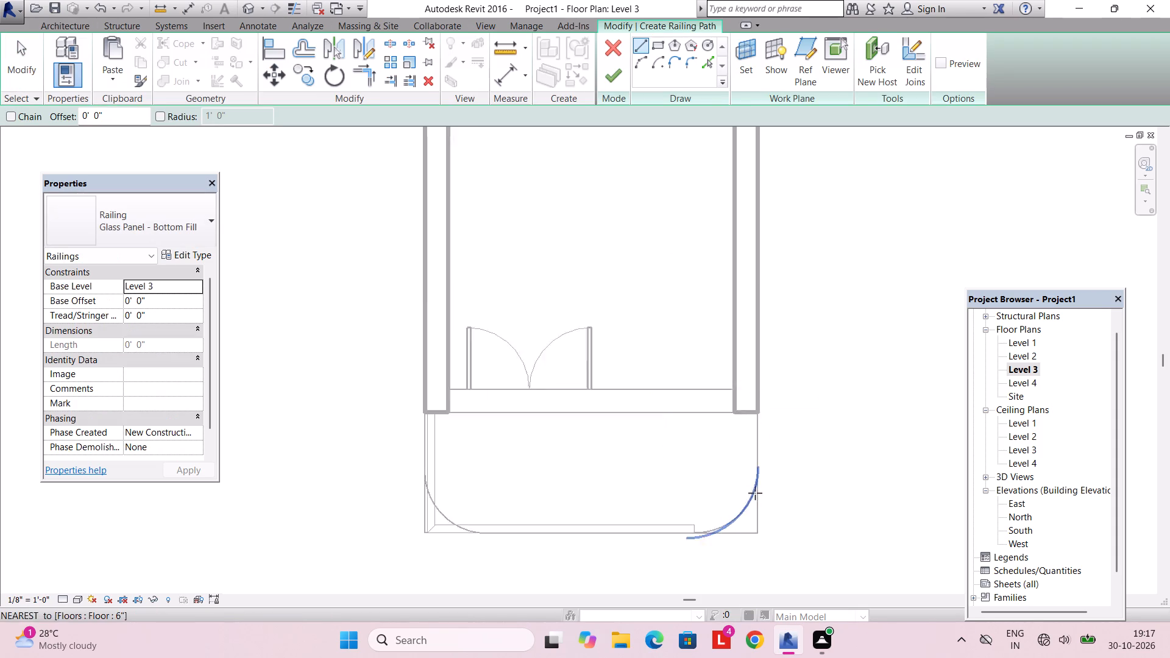
{"action": "scroll", "coordinate": [755, 493], "scroll_direction": "up", "scroll_amount": 2}
{"action": "scroll", "coordinate": [751, 385], "scroll_direction": "up", "scroll_amount": 3}
{"action": "left_click", "coordinate": [751, 385]}
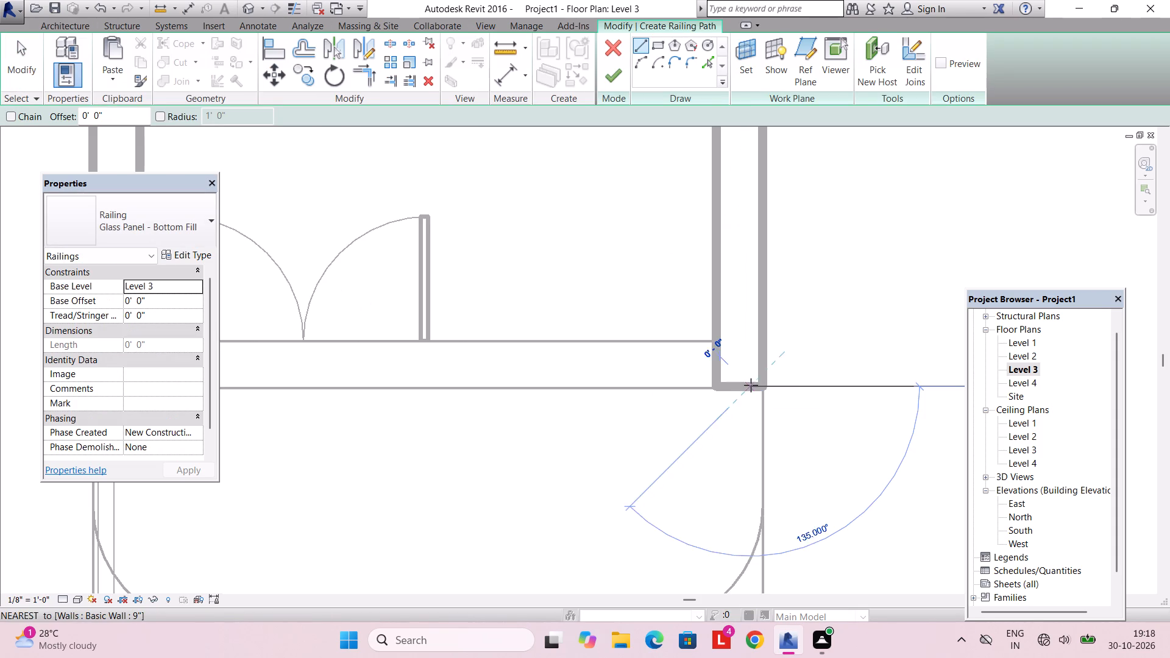
{"action": "middle_click_drag", "start_coordinate": [744, 523], "coordinate": [741, 427]}
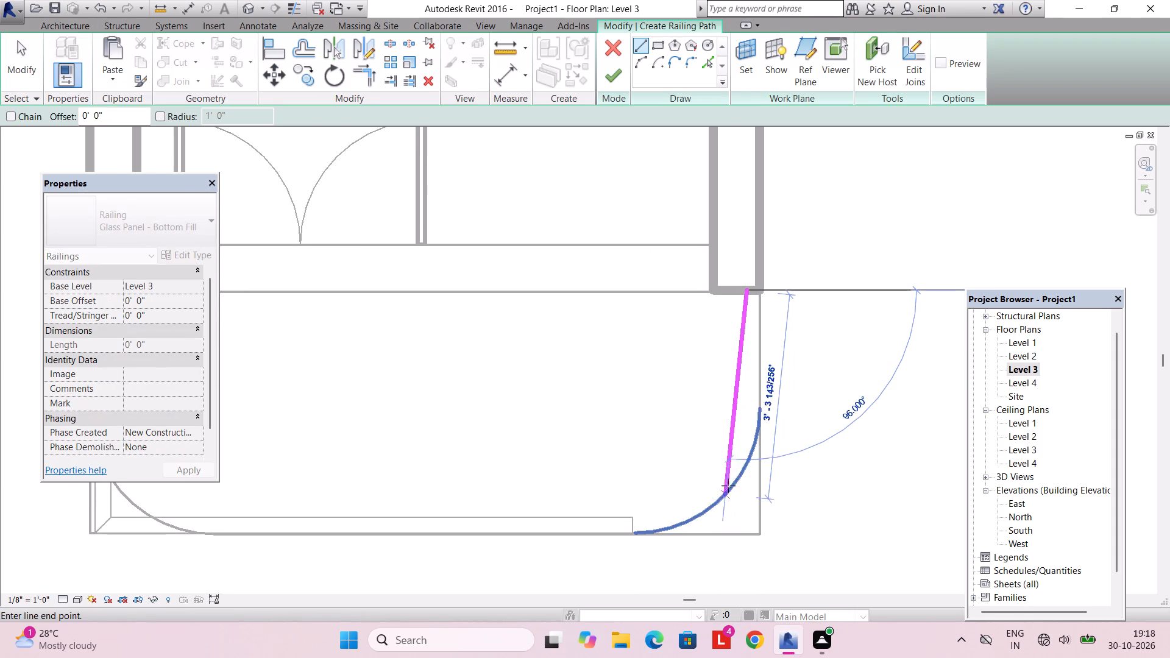
{"action": "left_click", "coordinate": [745, 523]}
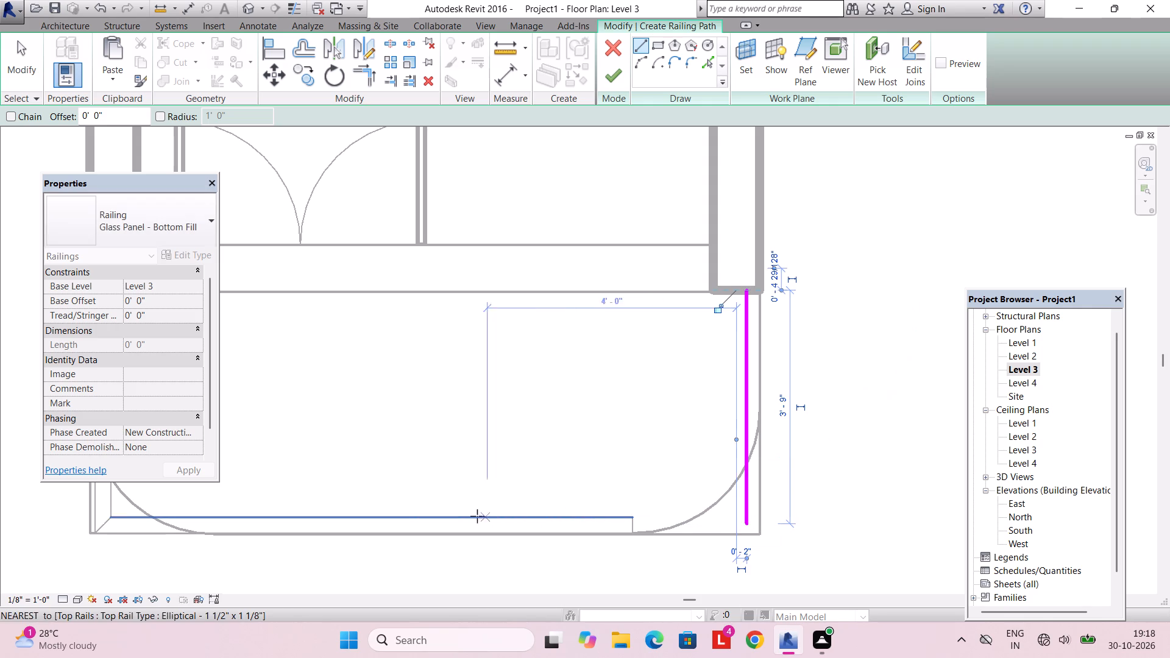
Continue the railing path about 9'-4" along the balcony's front edge toward the west rounded corner and finish the railing.
{"action": "left_click", "coordinate": [746, 525]}
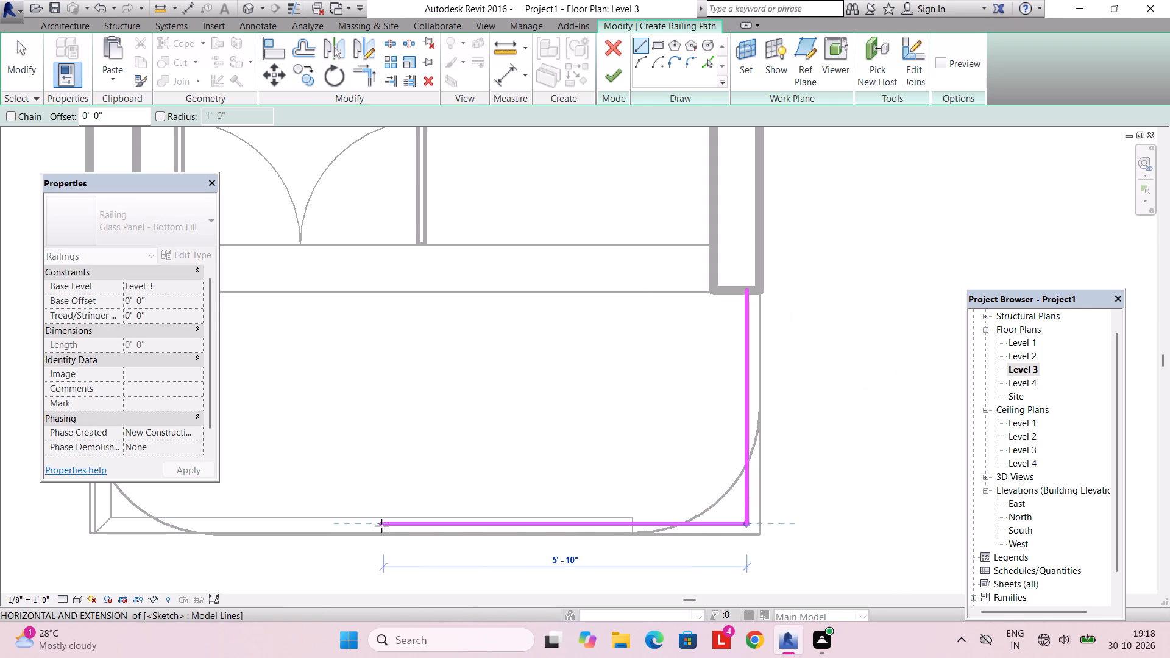
{"action": "middle_click_drag", "start_coordinate": [379, 521], "coordinate": [608, 523]}
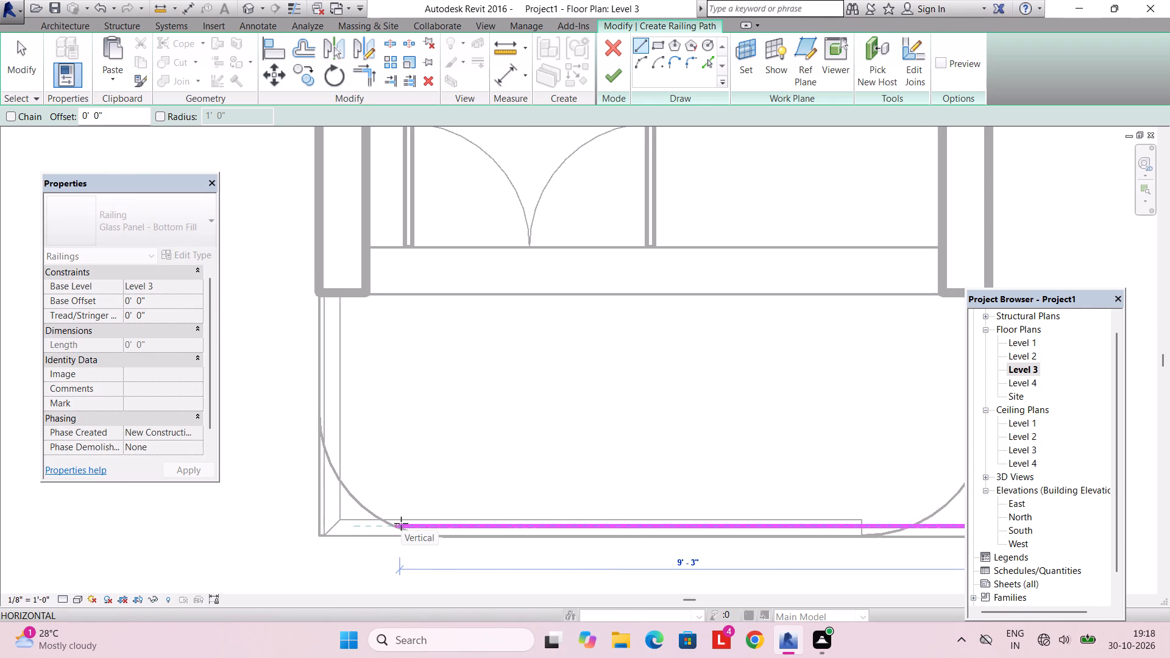
{"action": "left_click", "coordinate": [400, 525]}
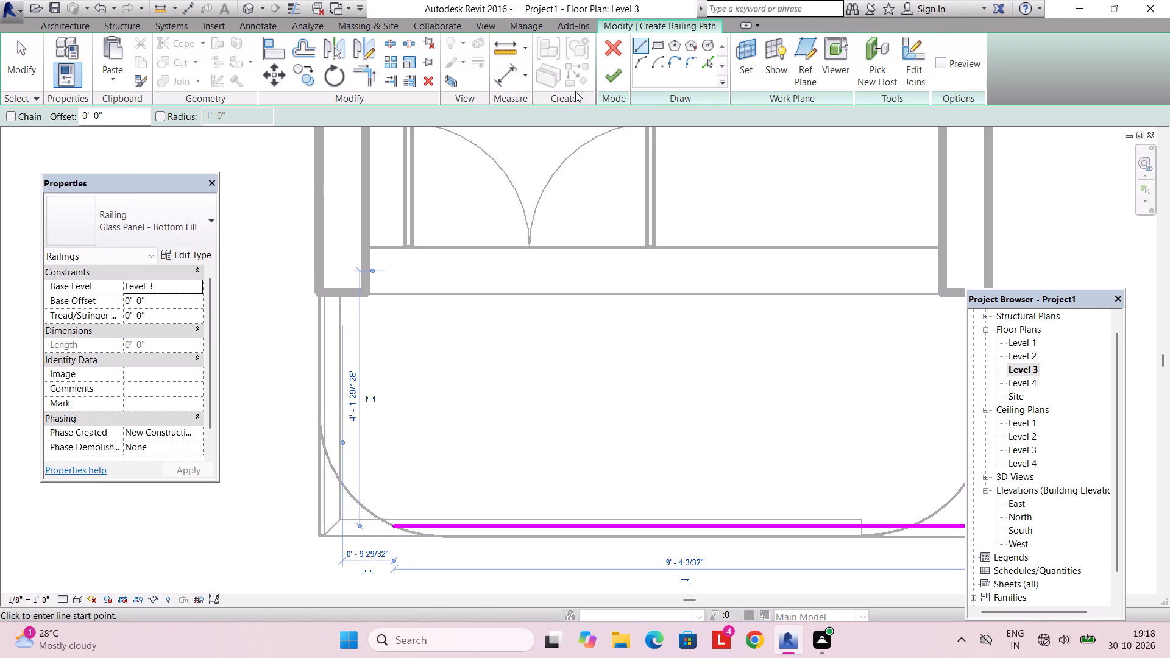
{"action": "left_click", "coordinate": [605, 87]}
Examine the new Level 3 balcony railing from several angles in the 3D view.
{"action": "left_click", "coordinate": [473, 16]}
{"action": "left_click", "coordinate": [477, 22]}
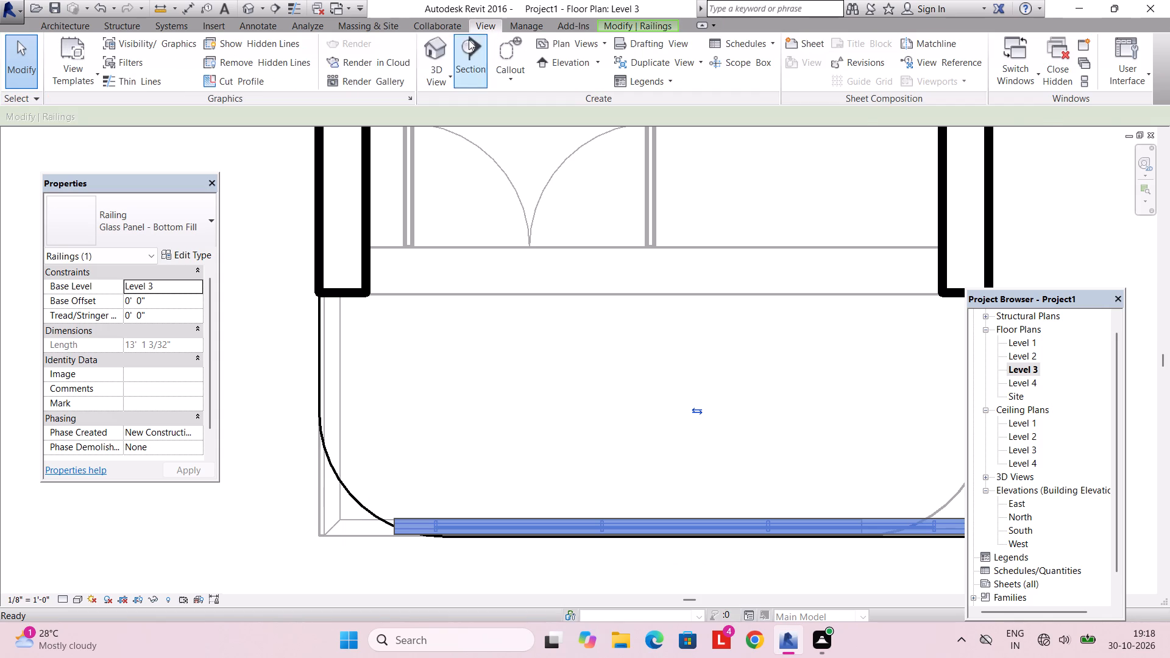
{"action": "left_click", "coordinate": [427, 46]}
{"action": "scroll", "coordinate": [651, 417], "scroll_direction": "up", "scroll_amount": 2}
{"action": "scroll", "coordinate": [647, 445], "scroll_direction": "down", "scroll_amount": 4}
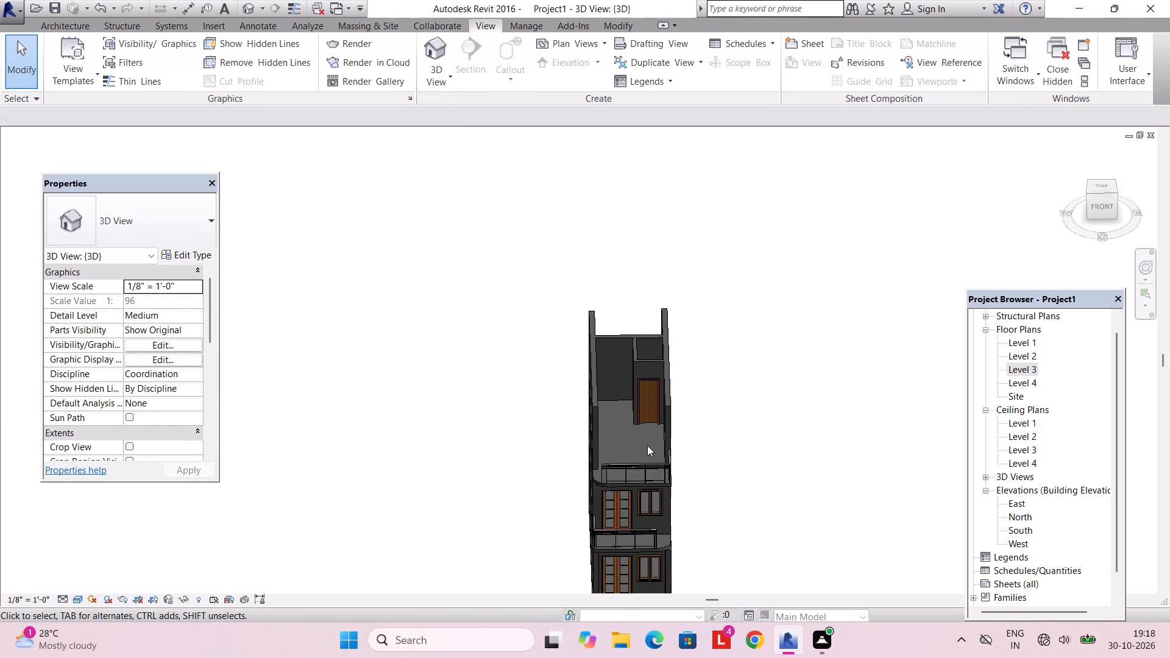
{"action": "middle_click_drag", "start_coordinate": [646, 445], "coordinate": [667, 450]}
{"action": "scroll", "coordinate": [667, 450], "scroll_direction": "up", "scroll_amount": 2}
{"action": "middle_click_drag", "start_coordinate": [670, 450], "coordinate": [642, 394]}
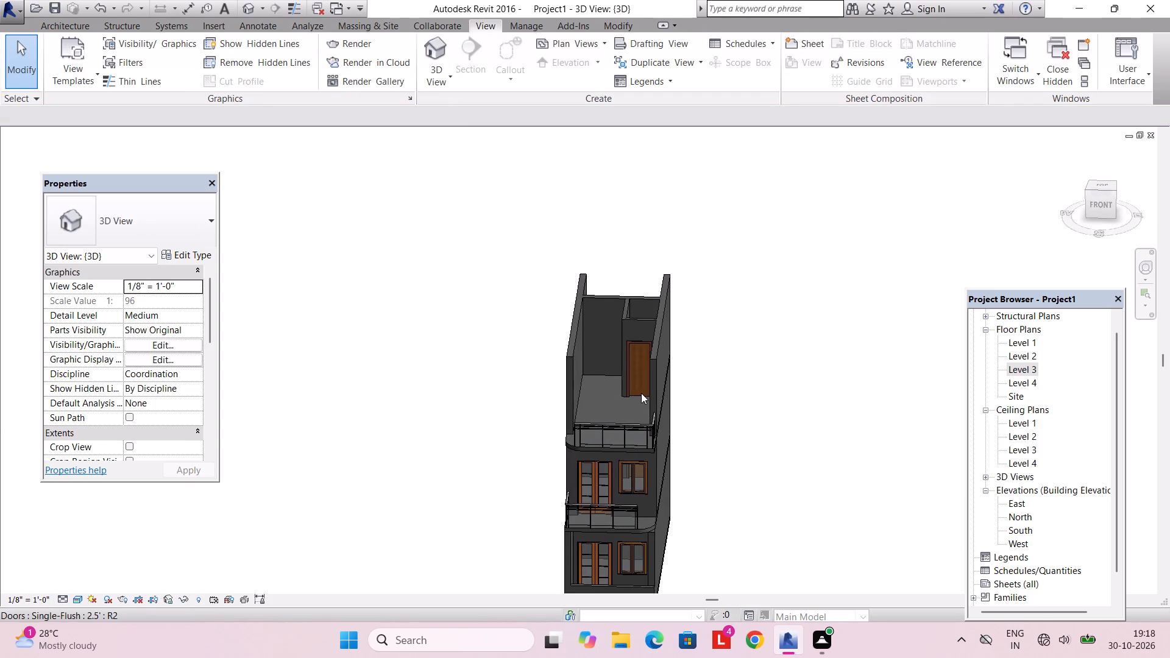
{"action": "middle_click_drag", "start_coordinate": [668, 419], "coordinate": [690, 363], "text": "shift"}
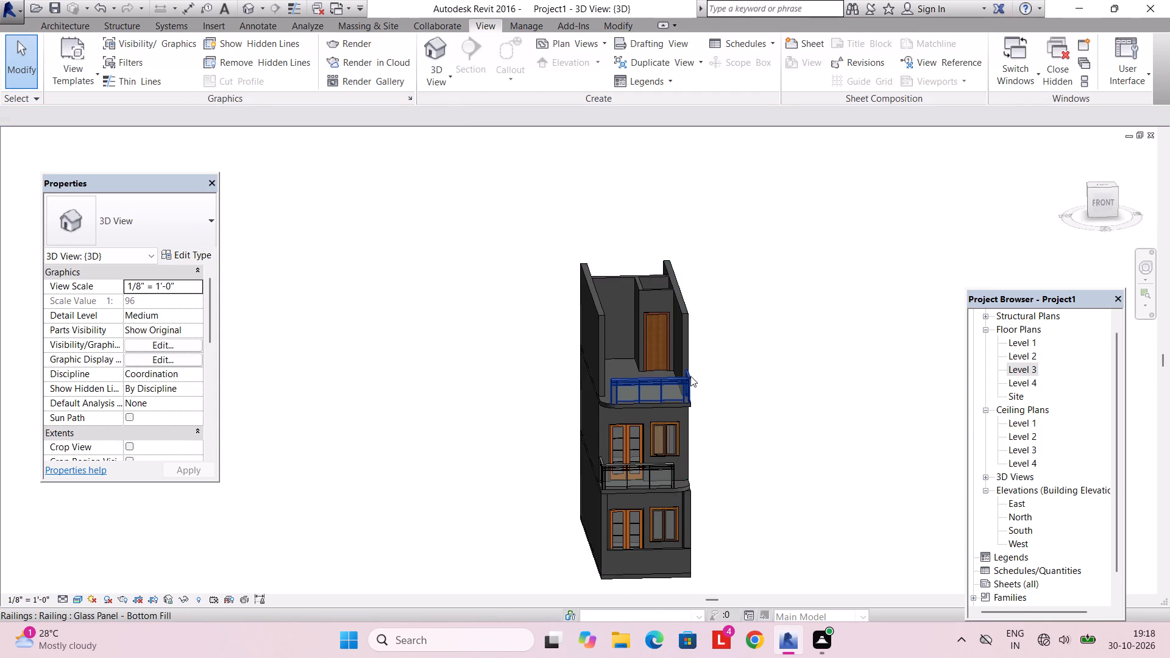
{"action": "middle_click_drag", "start_coordinate": [577, 412], "coordinate": [696, 461], "text": "shift"}
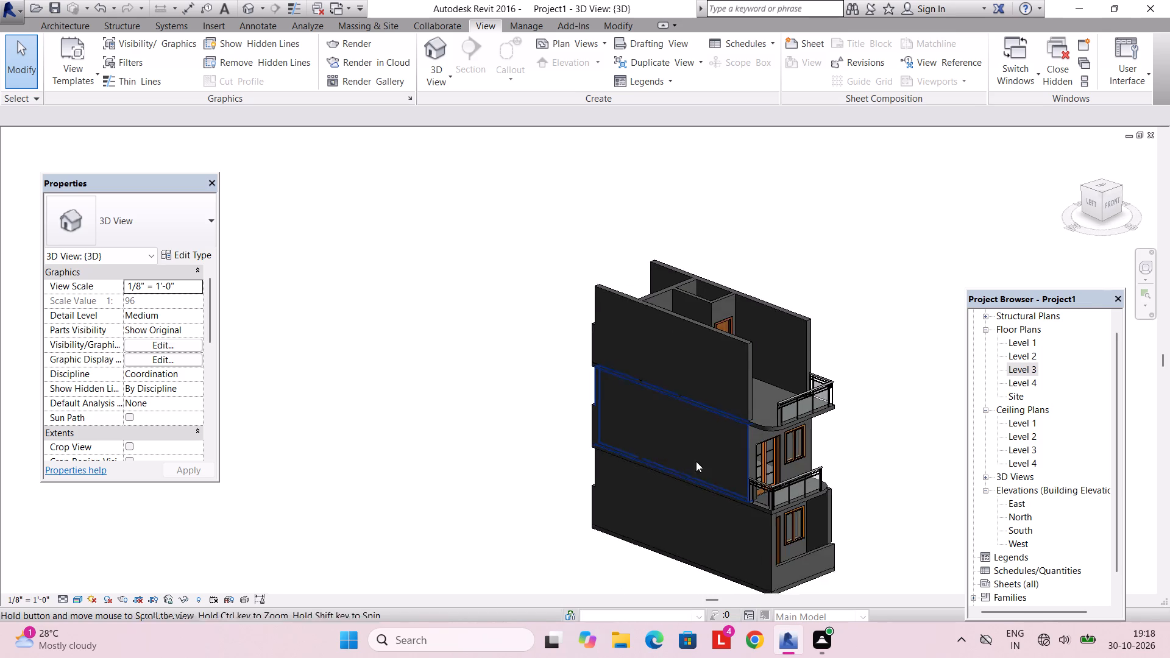
{"action": "middle_click_drag", "start_coordinate": [696, 461], "coordinate": [685, 466], "text": "shift"}
{"action": "scroll", "coordinate": [767, 443], "scroll_direction": "up", "scroll_amount": 3}
{"action": "middle_click_drag", "start_coordinate": [768, 433], "coordinate": [789, 428], "text": "shift"}
{"action": "middle_click_drag", "start_coordinate": [803, 377], "coordinate": [754, 397], "text": "shift"}
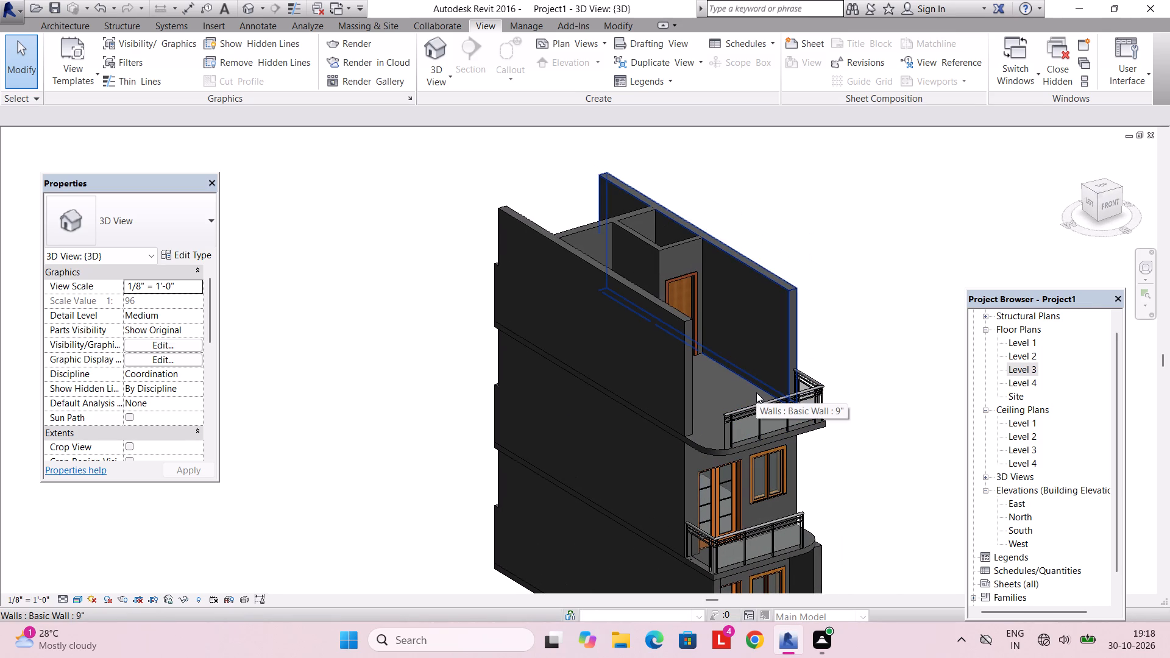
{"action": "middle_click_drag", "start_coordinate": [751, 399], "coordinate": [648, 355]}
{"action": "scroll", "coordinate": [648, 355], "scroll_direction": "down", "scroll_amount": 3}
{"action": "middle_click_drag", "start_coordinate": [647, 391], "coordinate": [644, 353], "text": "shift"}
{"action": "scroll", "coordinate": [653, 372], "scroll_direction": "up", "scroll_amount": 2}
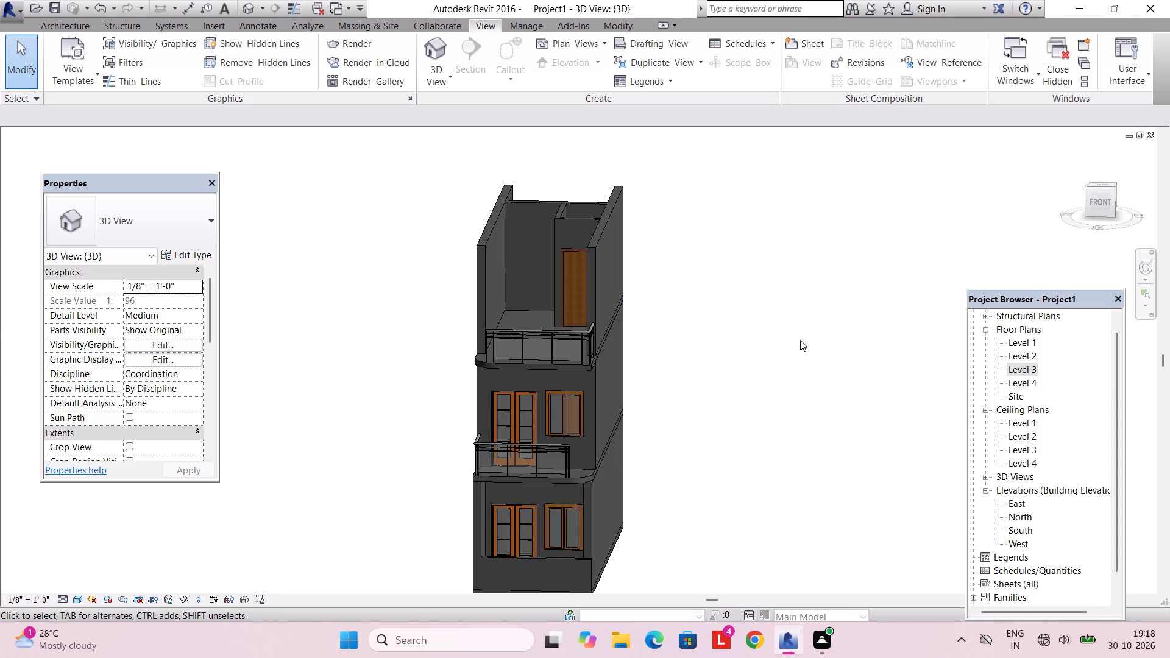
Create a 6" floor on Level 4 with a rectangular boundary from the building's back outer corner to the balcony's opposite front corner.
{"action": "left_click", "coordinate": [1031, 372]}
{"action": "double_click", "coordinate": [1029, 380]}
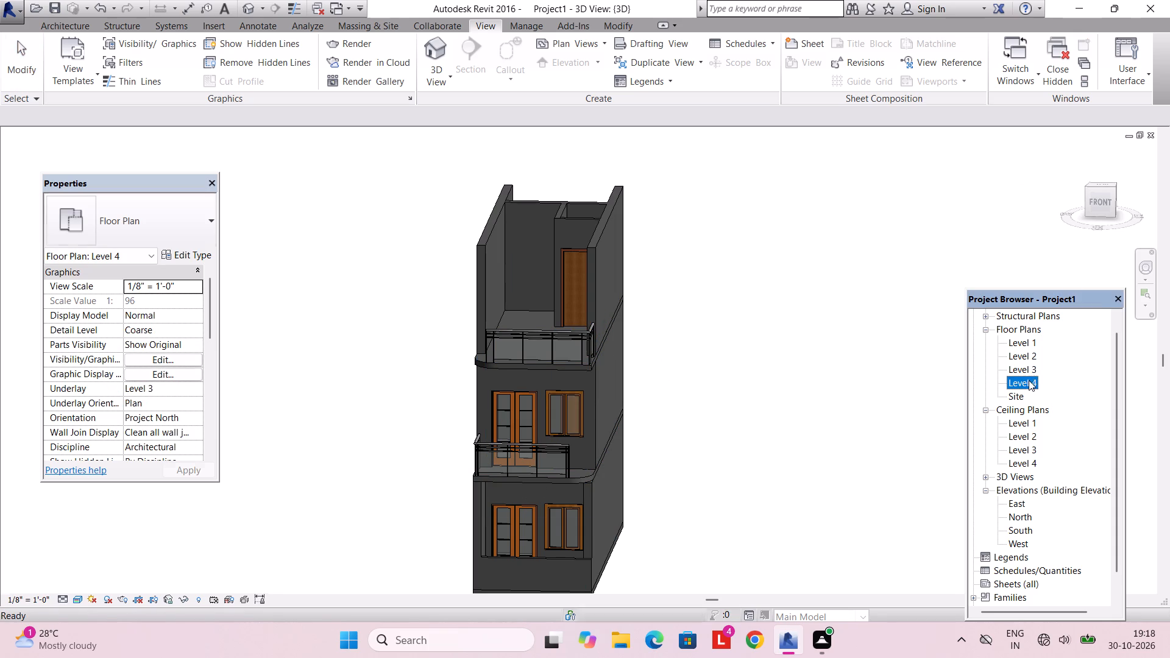
{"action": "scroll", "coordinate": [608, 376], "scroll_direction": "down", "scroll_amount": 12}
{"action": "middle_click_drag", "start_coordinate": [606, 371], "coordinate": [604, 467]}
{"action": "scroll", "coordinate": [606, 371], "scroll_direction": "down", "scroll_amount": 1}
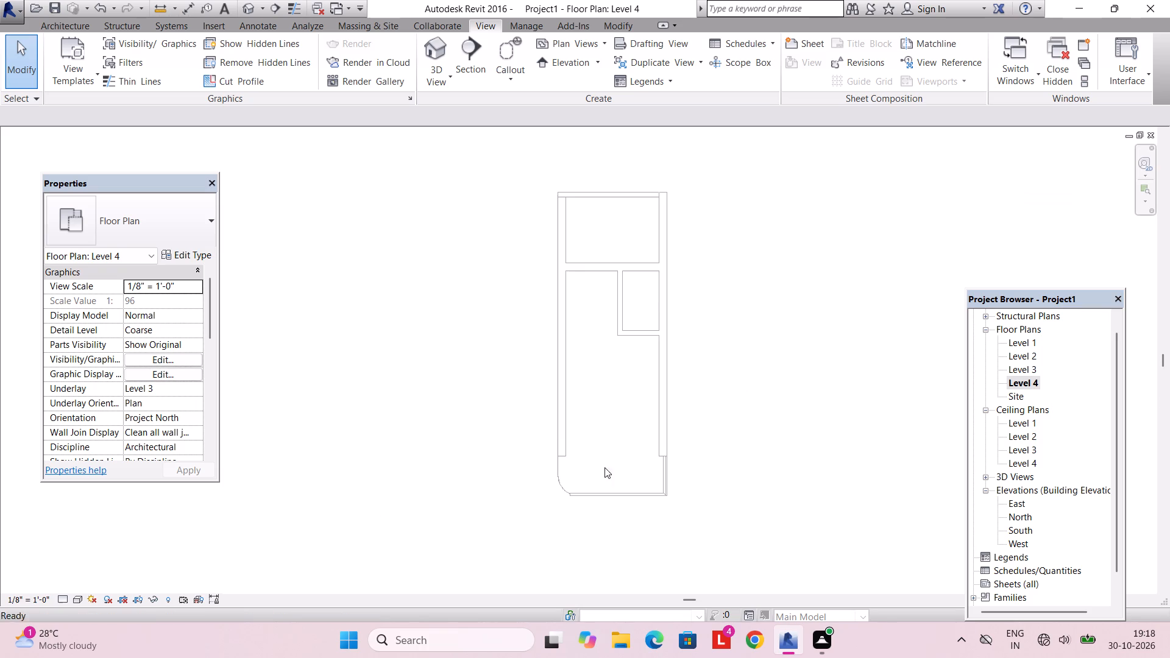
{"action": "left_click", "coordinate": [83, 28]}
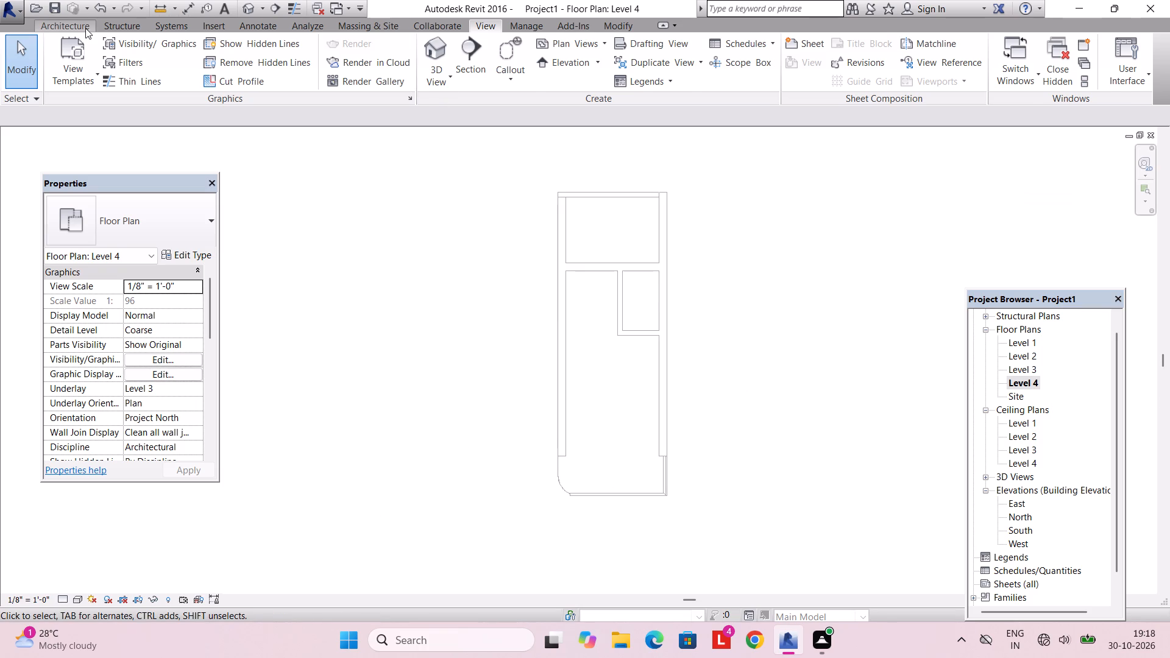
{"action": "left_click", "coordinate": [347, 55]}
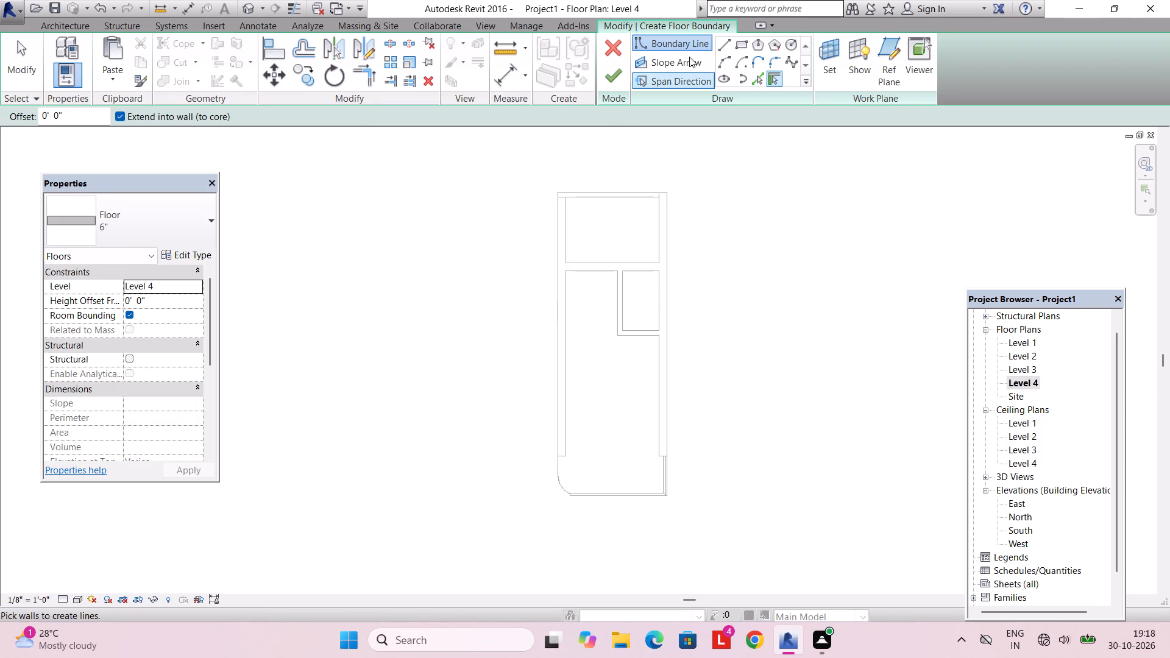
{"action": "left_click", "coordinate": [748, 44]}
{"action": "left_click", "coordinate": [557, 191]}
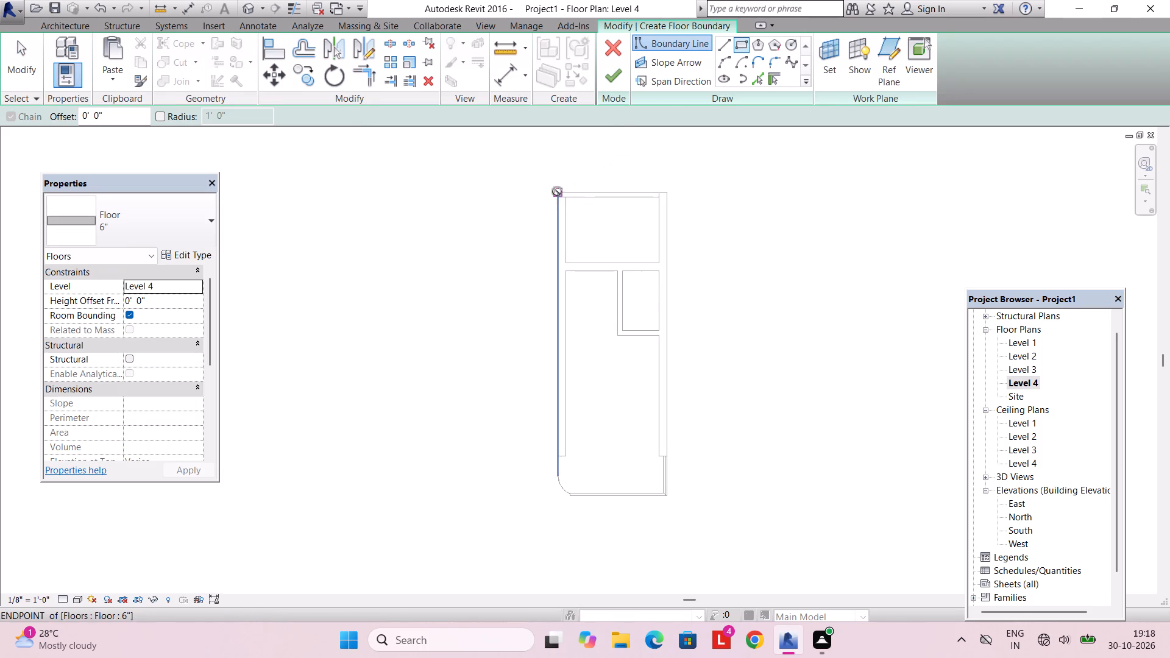
{"action": "scroll", "coordinate": [662, 494], "scroll_direction": "up", "scroll_amount": 8}
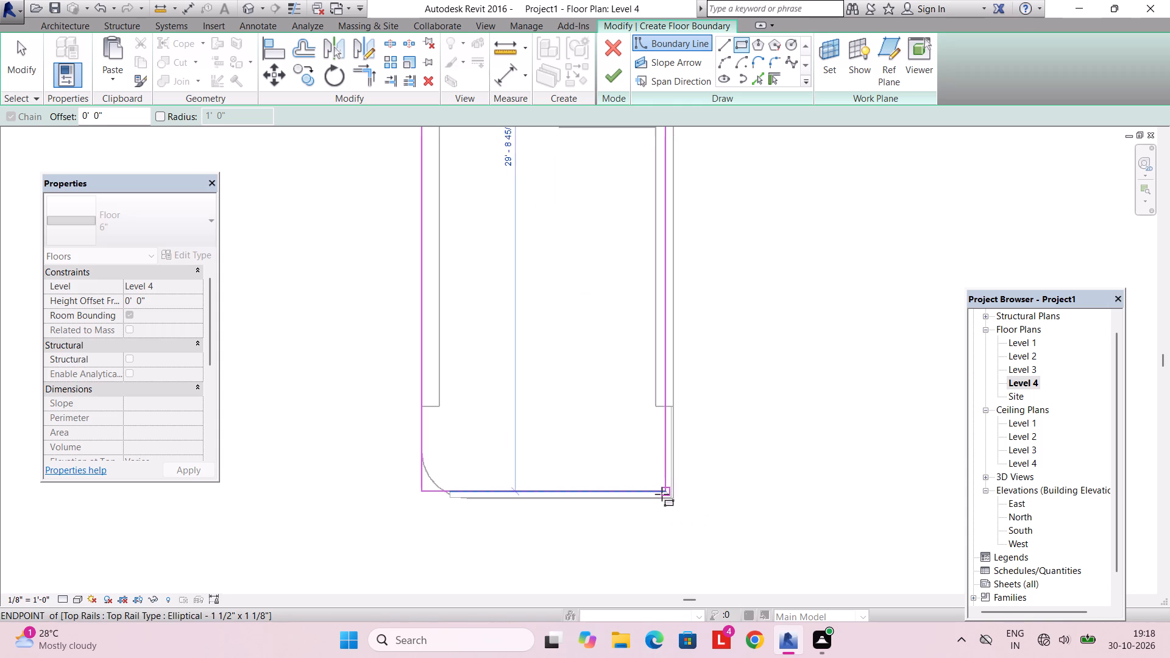
{"action": "scroll", "coordinate": [662, 494], "scroll_direction": "up", "scroll_amount": 2}
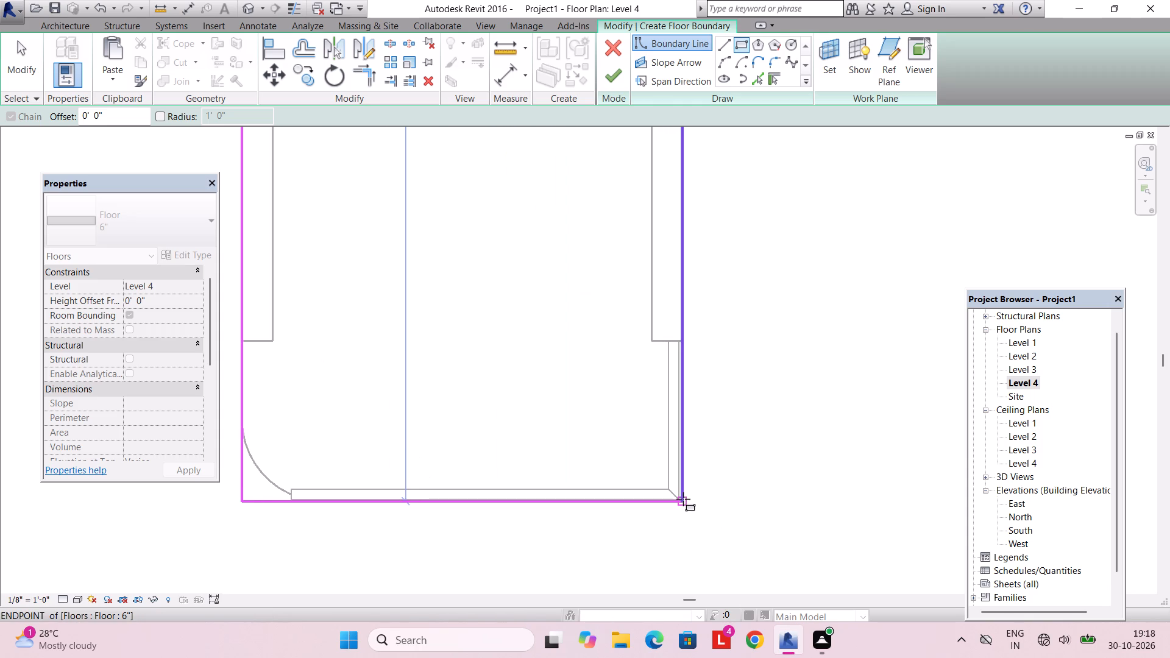
{"action": "left_click", "coordinate": [683, 499]}
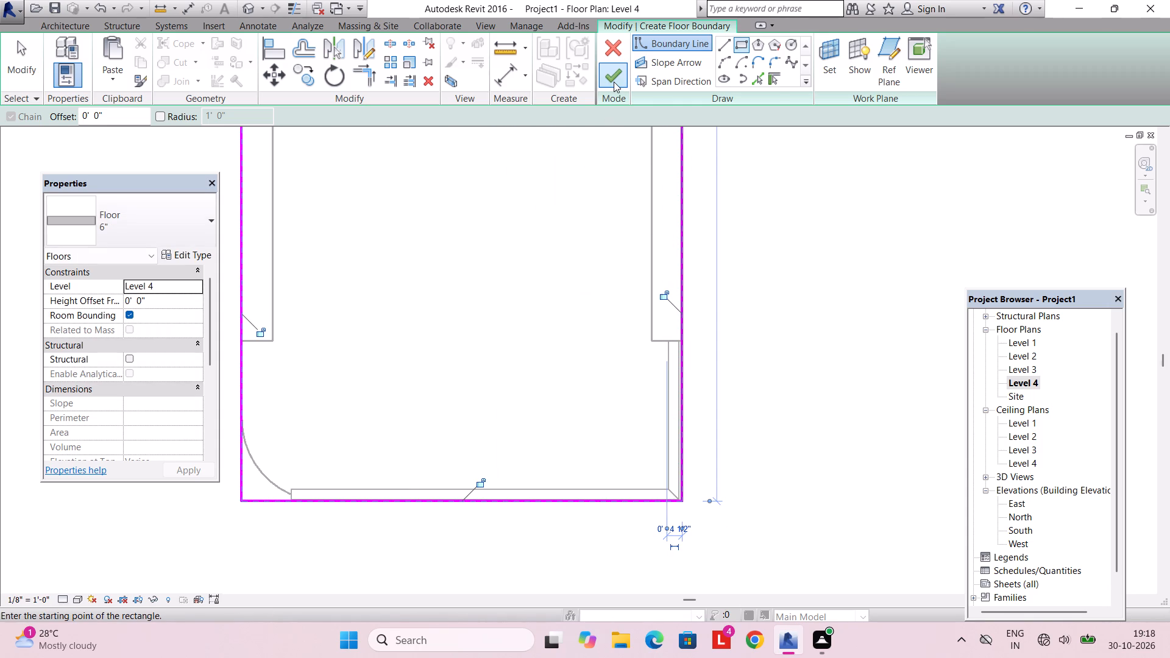
{"action": "left_click", "coordinate": [614, 82]}
{"action": "key", "text": "Escape"}
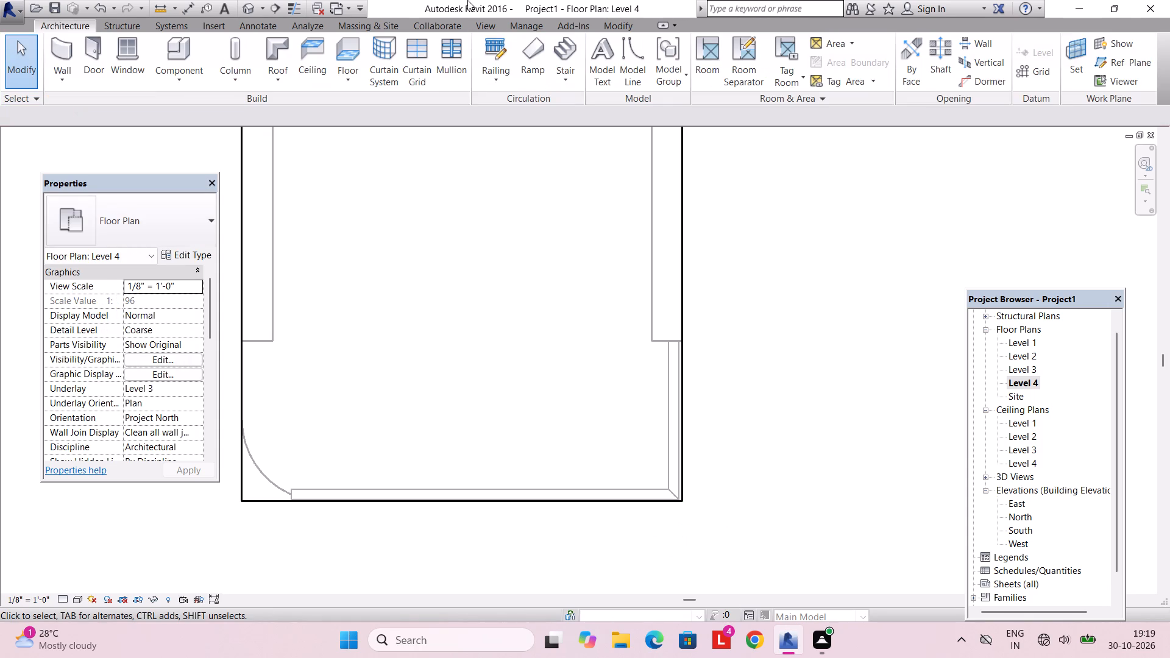
Examine the new Level 4 slab and the building's front from several angles in the 3D view.
{"action": "left_click", "coordinate": [493, 24]}
{"action": "left_click", "coordinate": [429, 46]}
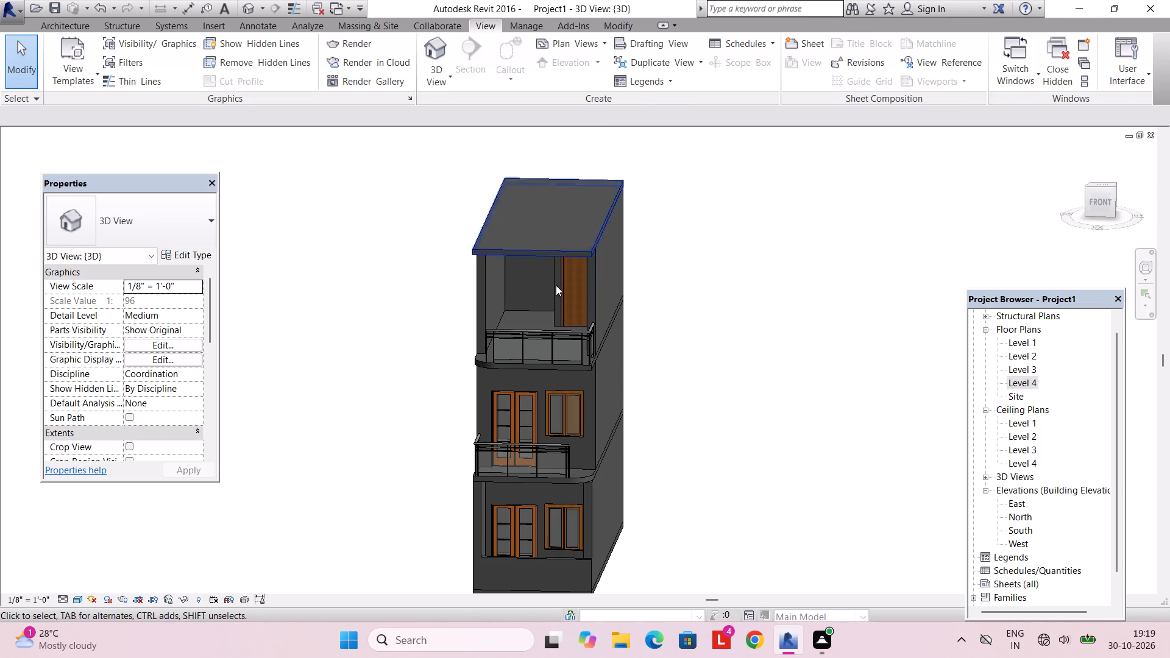
{"action": "scroll", "coordinate": [550, 341], "scroll_direction": "down", "scroll_amount": 2}
{"action": "middle_click_drag", "start_coordinate": [528, 353], "coordinate": [604, 400], "text": "shift"}
{"action": "scroll", "coordinate": [631, 324], "scroll_direction": "up", "scroll_amount": 3}
{"action": "middle_click_drag", "start_coordinate": [633, 319], "coordinate": [656, 340], "text": "shift"}
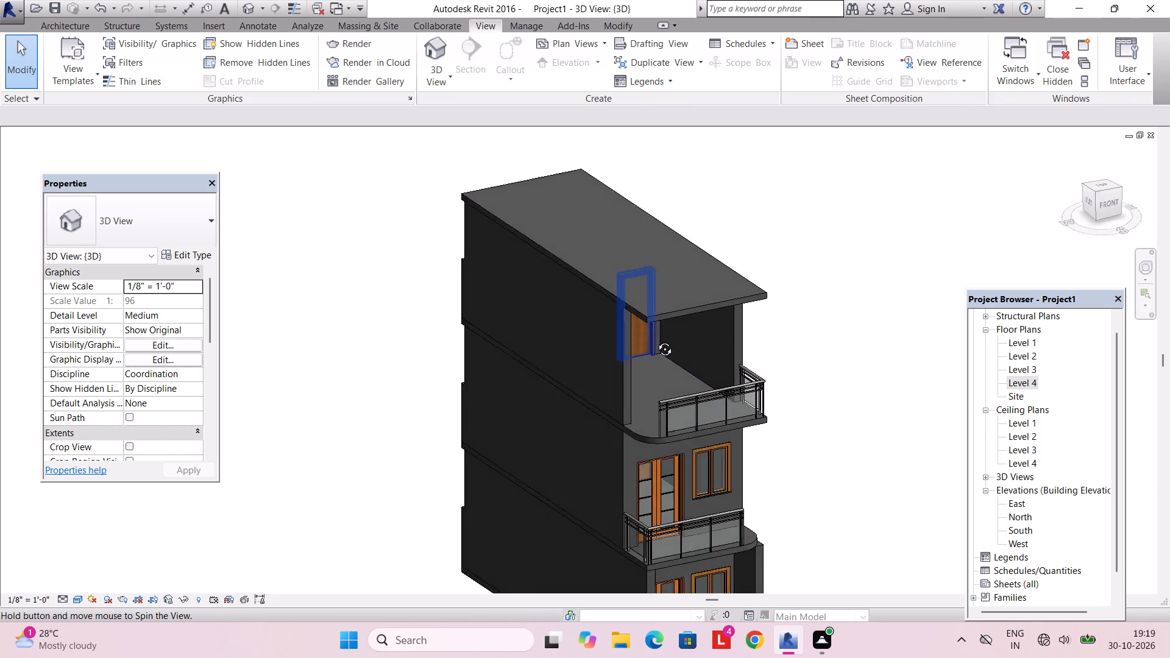
{"action": "middle_click_drag", "start_coordinate": [656, 340], "coordinate": [728, 295], "text": "shift"}
{"action": "middle_click_drag", "start_coordinate": [732, 297], "coordinate": [580, 270], "text": "shift"}
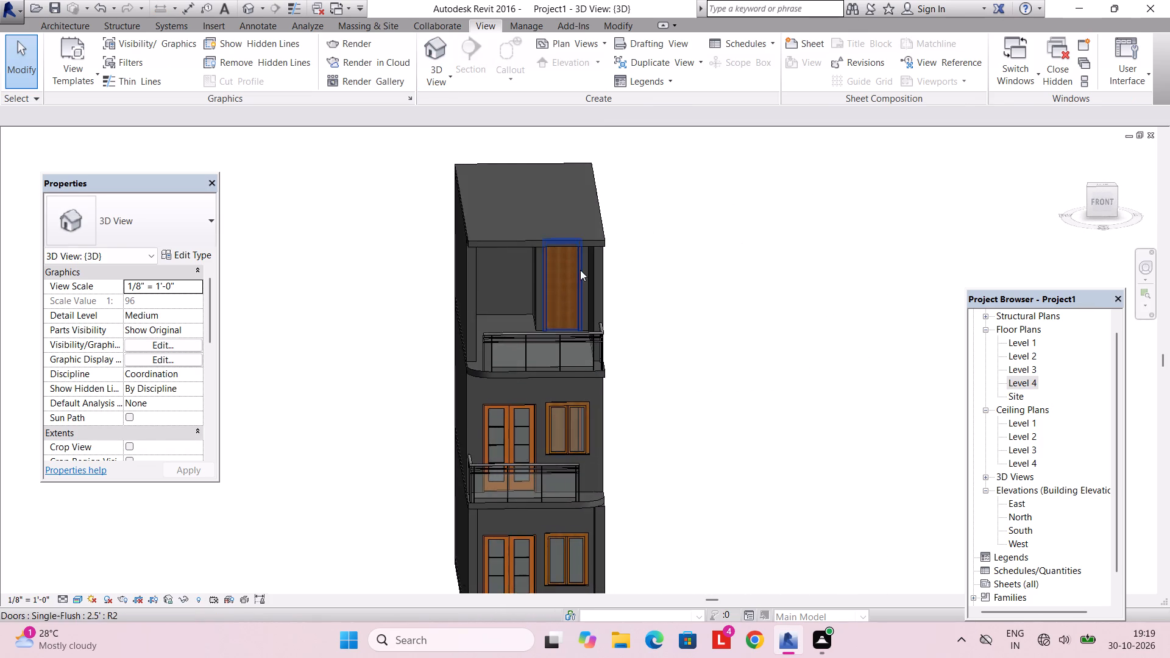
{"action": "scroll", "coordinate": [580, 270], "scroll_direction": "down", "scroll_amount": 2}
{"action": "middle_click_drag", "start_coordinate": [587, 295], "coordinate": [580, 271], "text": "shift"}
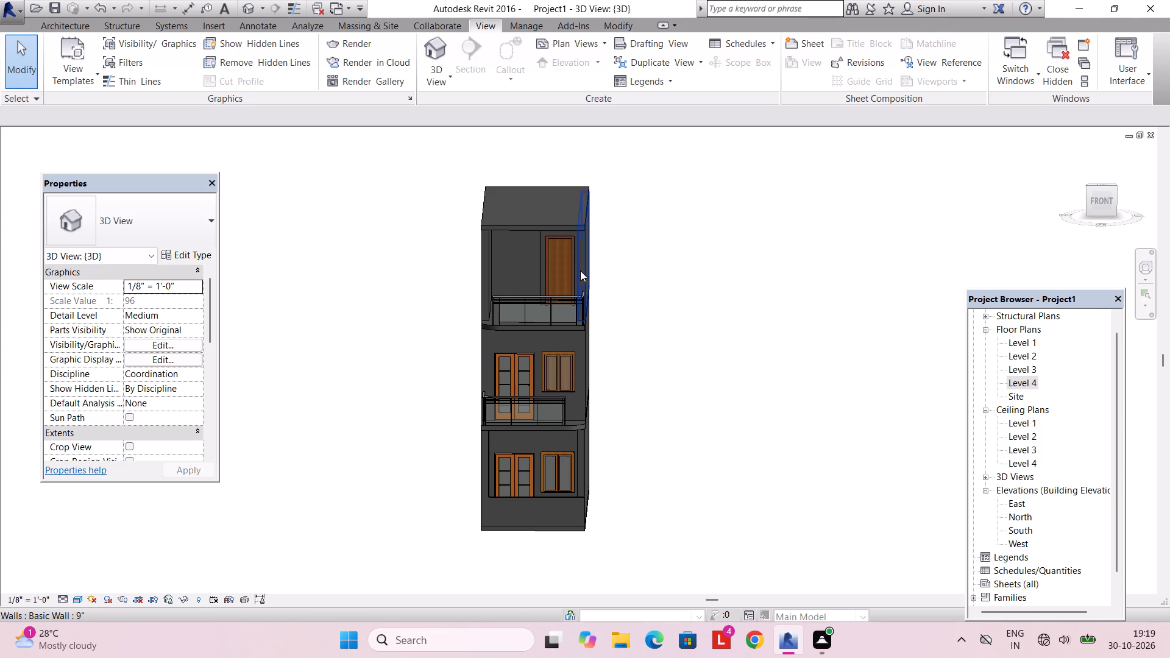
{"action": "middle_click_drag", "start_coordinate": [602, 311], "coordinate": [605, 320]}
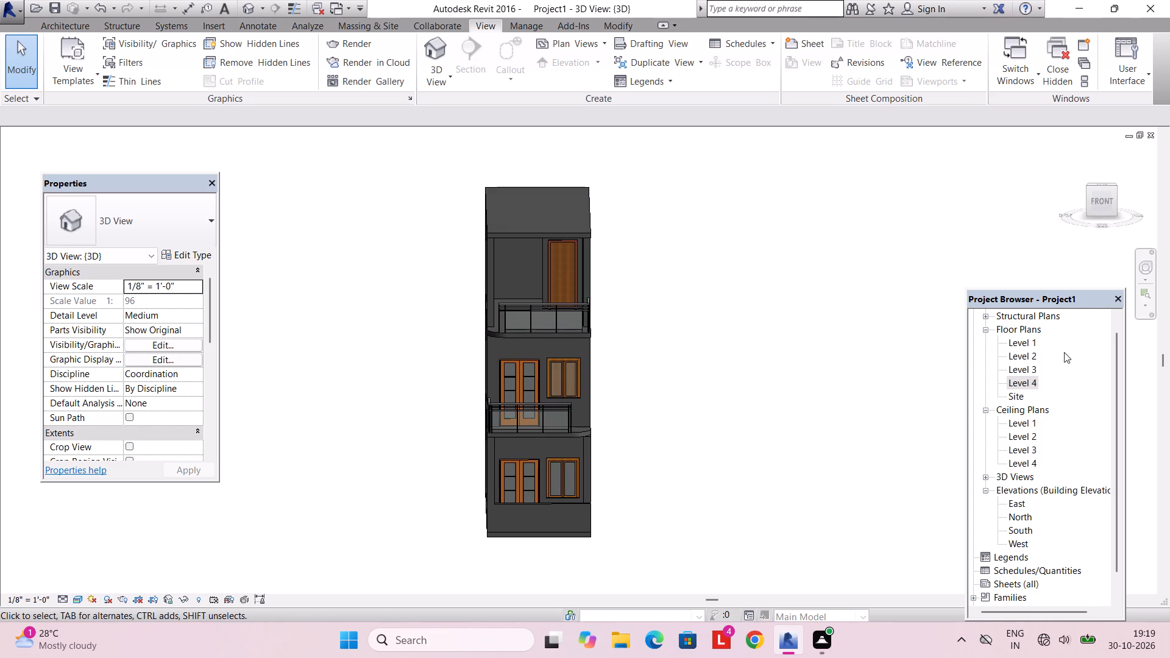
Open the Level 4 floor plan with the whole slab in view, ready for architectural elements.
{"action": "double_click", "coordinate": [1029, 379]}
{"action": "scroll", "coordinate": [718, 324], "scroll_direction": "down", "scroll_amount": 8}
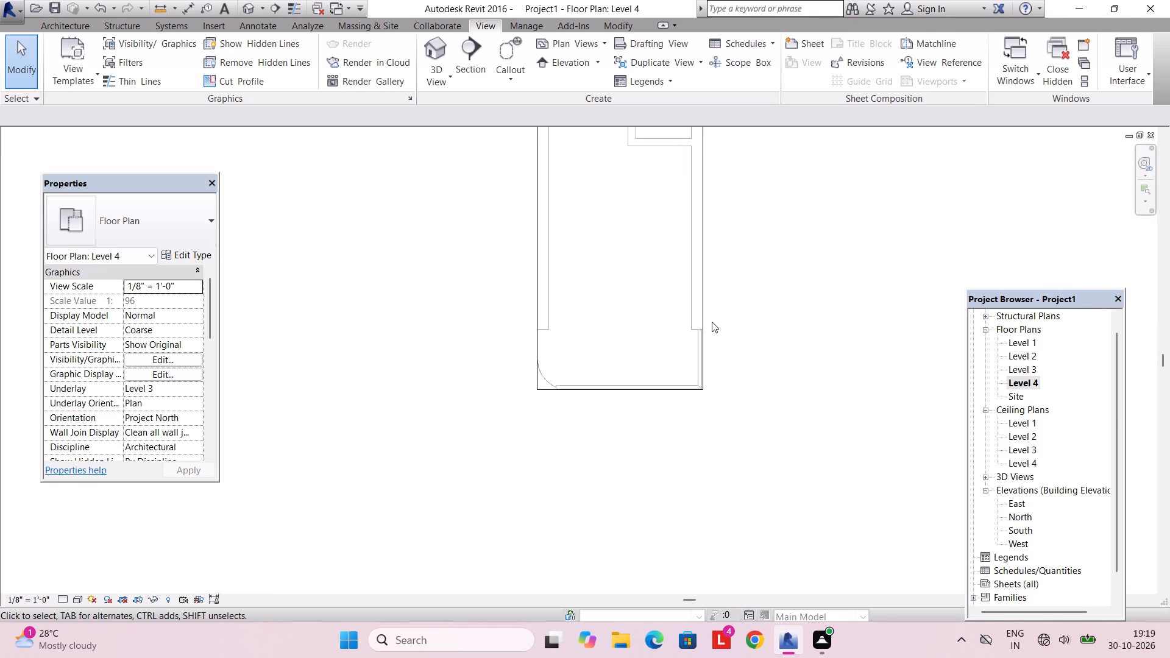
{"action": "scroll", "coordinate": [712, 322], "scroll_direction": "down", "scroll_amount": 6}
{"action": "middle_click_drag", "start_coordinate": [664, 308], "coordinate": [648, 362]}
{"action": "scroll", "coordinate": [632, 313], "scroll_direction": "up", "scroll_amount": 2}
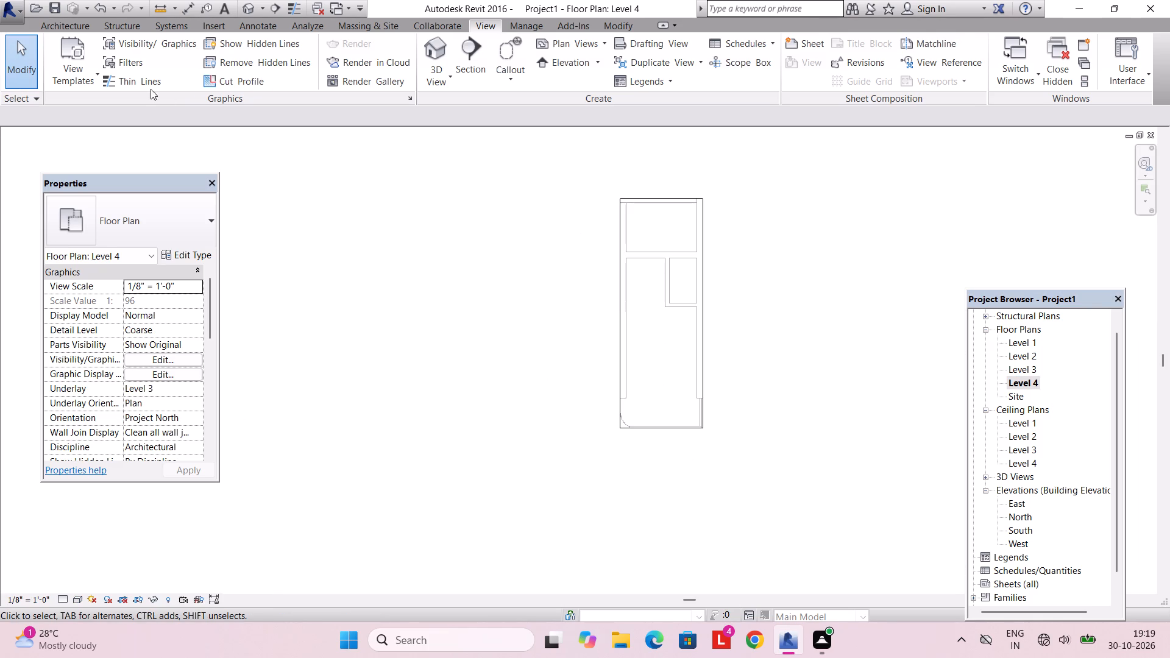
{"action": "left_click", "coordinate": [55, 29]}
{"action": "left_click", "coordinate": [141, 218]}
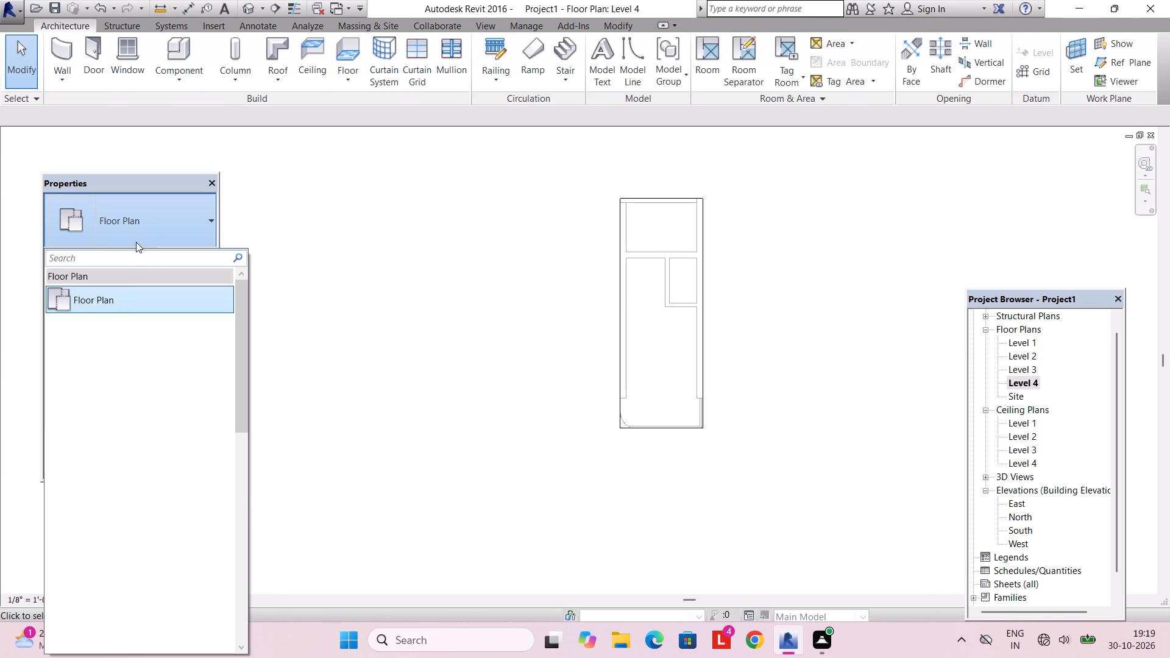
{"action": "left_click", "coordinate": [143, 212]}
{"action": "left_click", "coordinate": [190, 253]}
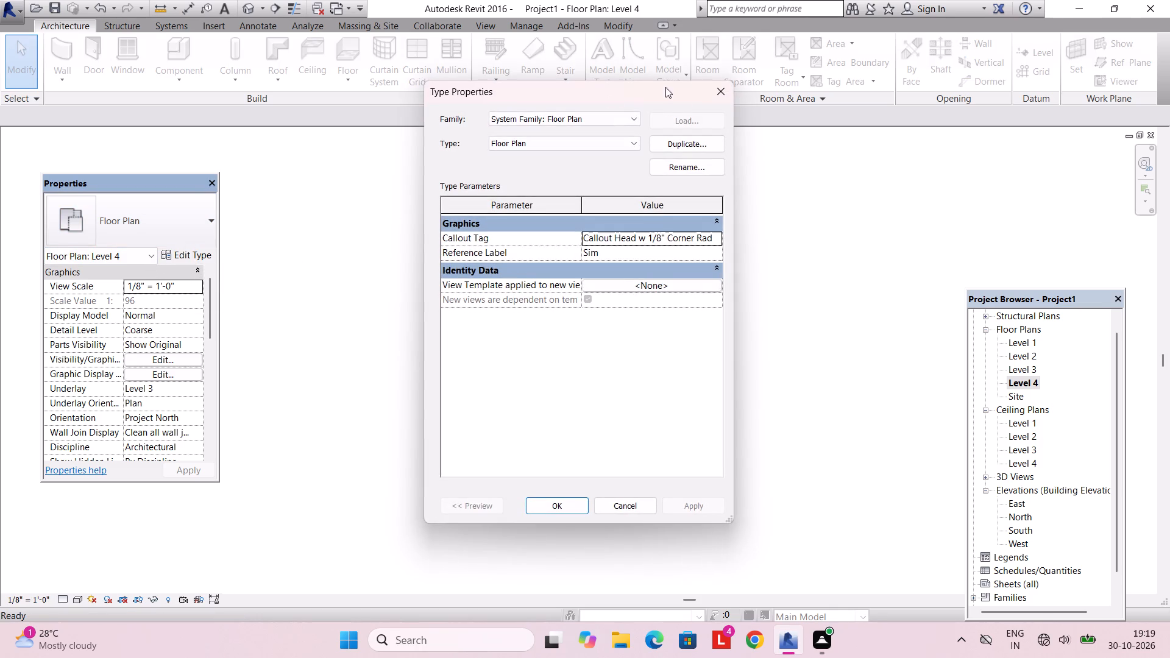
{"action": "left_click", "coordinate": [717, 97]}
Draw a rectangle of 6" Basic Walls on Level 4 along the slab's outer edges, flipped to sit inside the edge.
{"action": "left_click", "coordinate": [79, 45]}
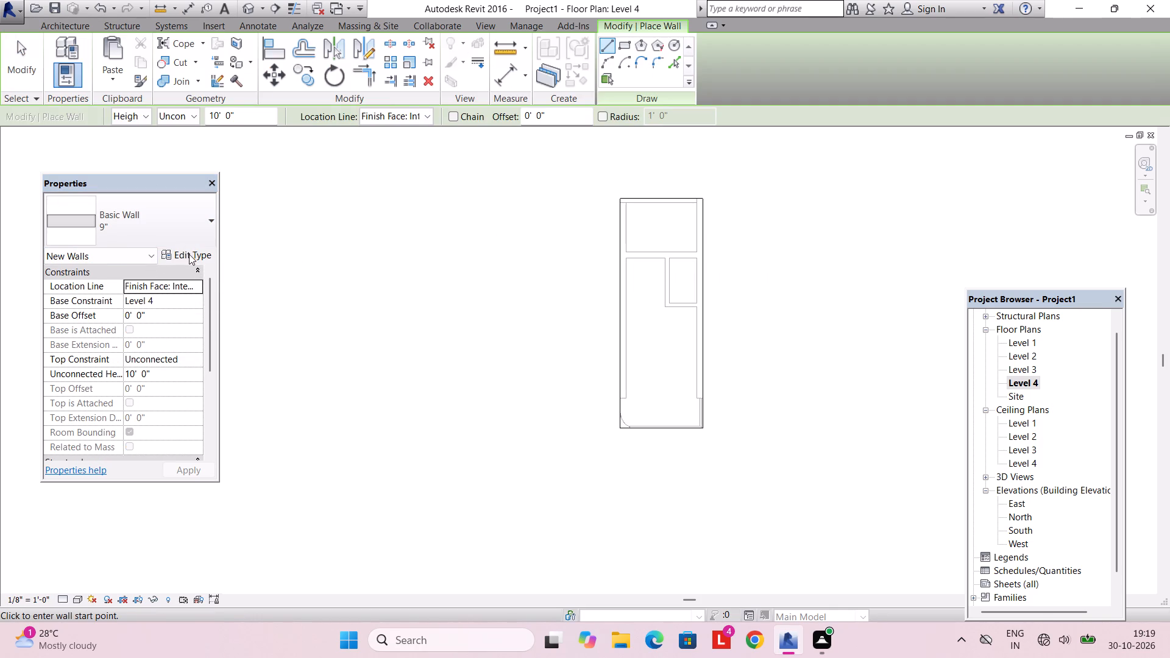
{"action": "left_click", "coordinate": [175, 224]}
{"action": "left_click", "coordinate": [124, 298]}
{"action": "scroll", "coordinate": [568, 251], "scroll_direction": "up", "scroll_amount": 2}
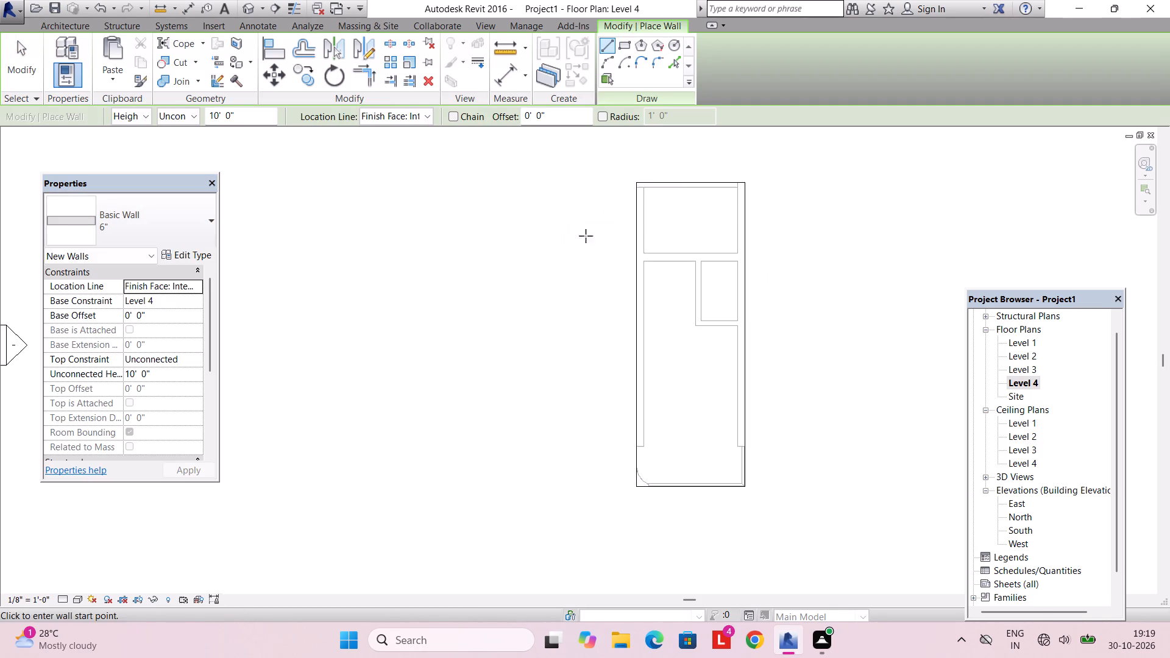
{"action": "left_click", "coordinate": [624, 51]}
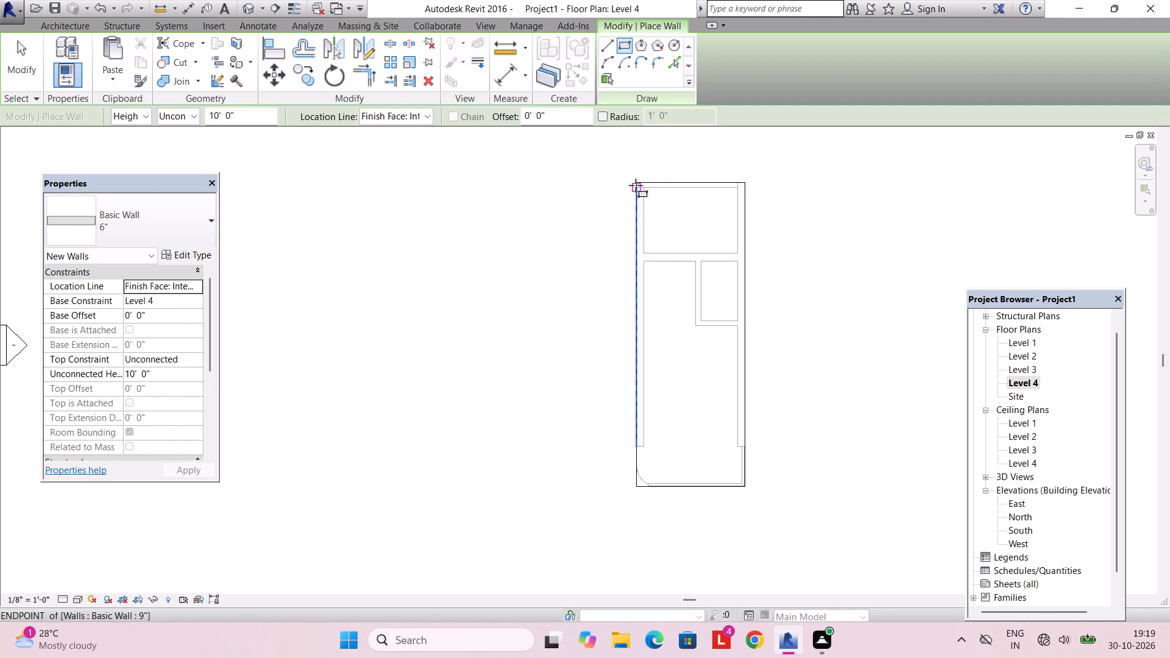
{"action": "left_click", "coordinate": [637, 181]}
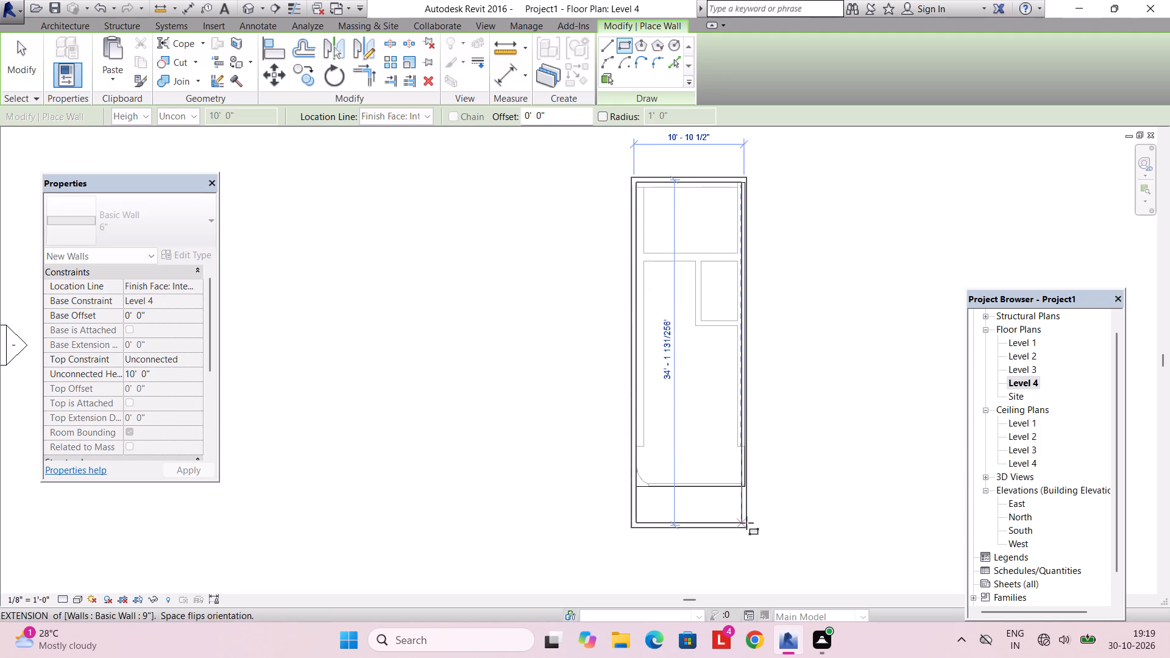
{"action": "scroll", "coordinate": [767, 489], "scroll_direction": "up", "scroll_amount": 9}
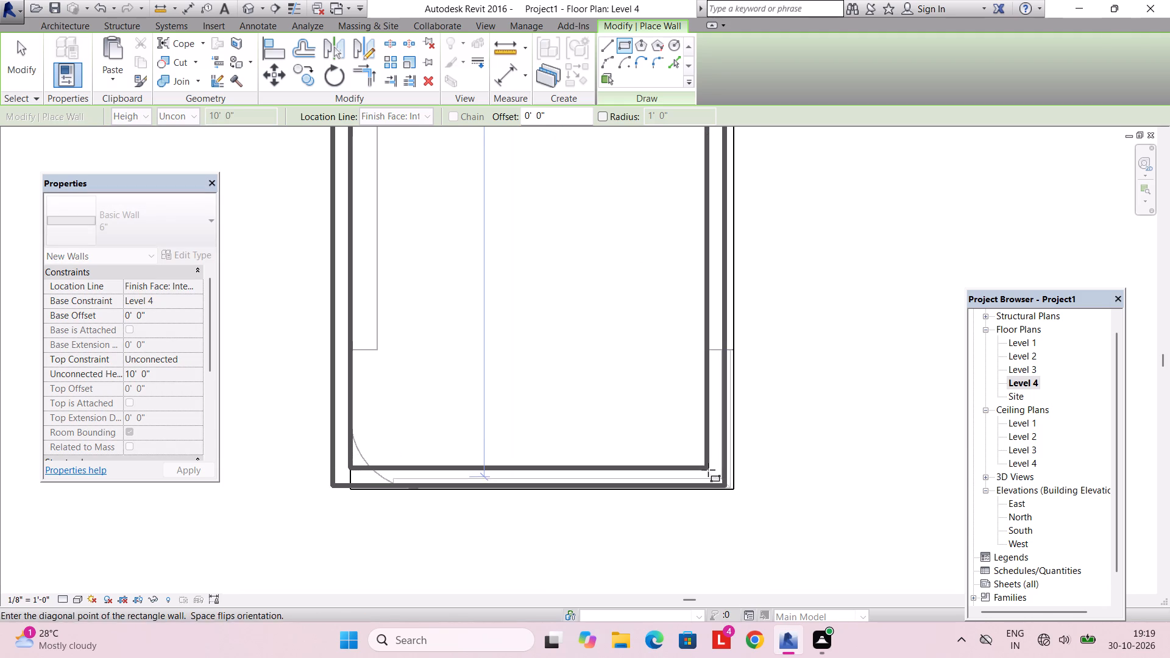
{"action": "key", "text": "space"}
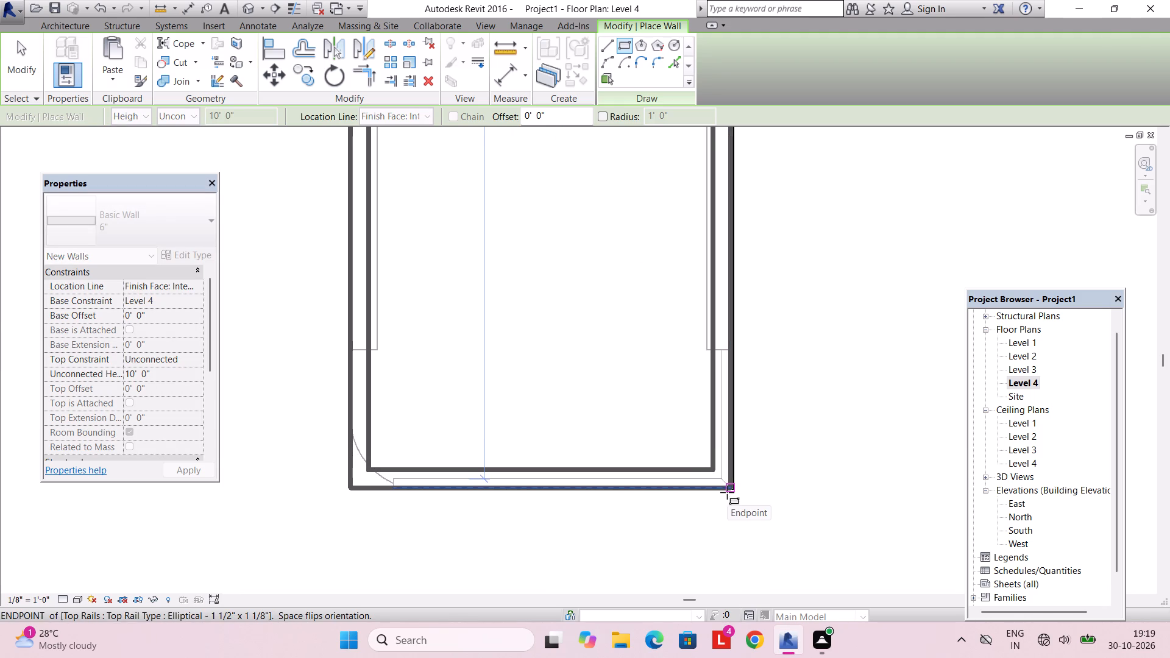
{"action": "left_click", "coordinate": [727, 492]}
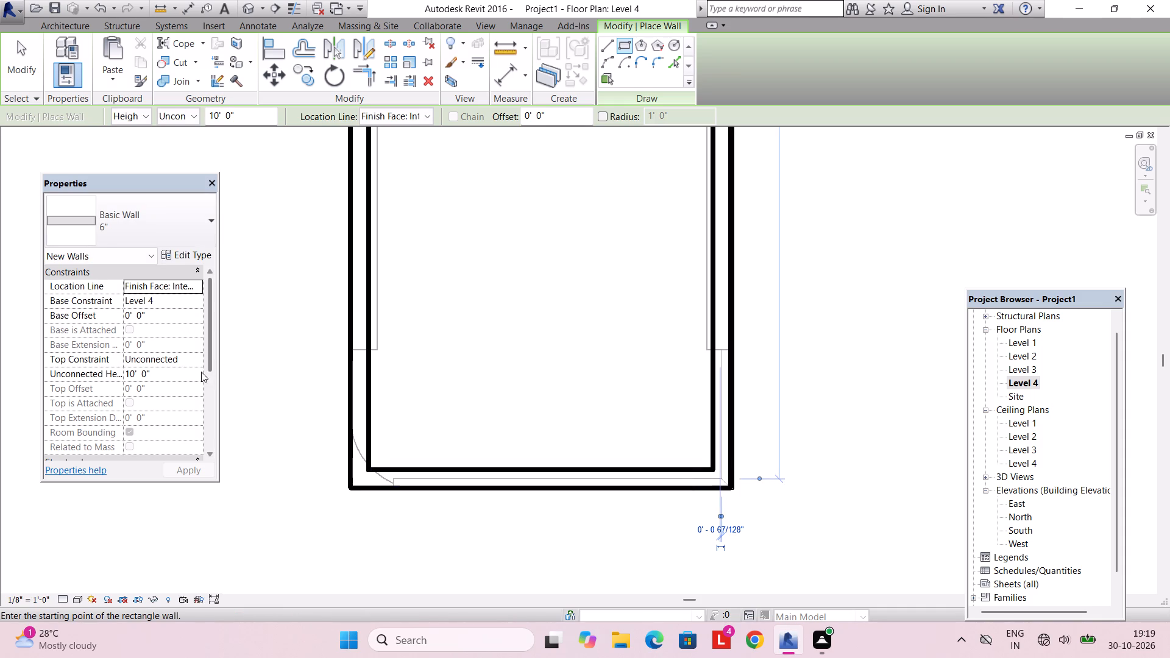
{"action": "key", "text": "Escape"}
{"action": "key", "text": "Escape"}
Set the unconnected height of all four Level 4 perimeter walls to 3'.
{"action": "double_click", "coordinate": [377, 401]}
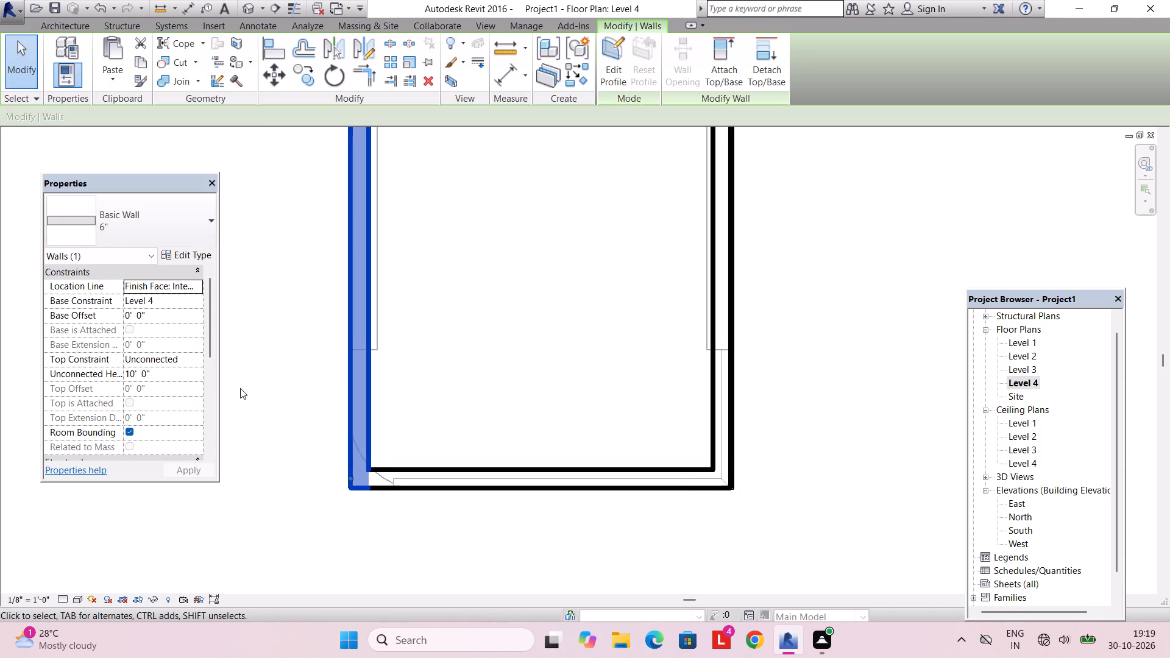
{"action": "scroll", "coordinate": [419, 430], "scroll_direction": "down", "scroll_amount": 4}
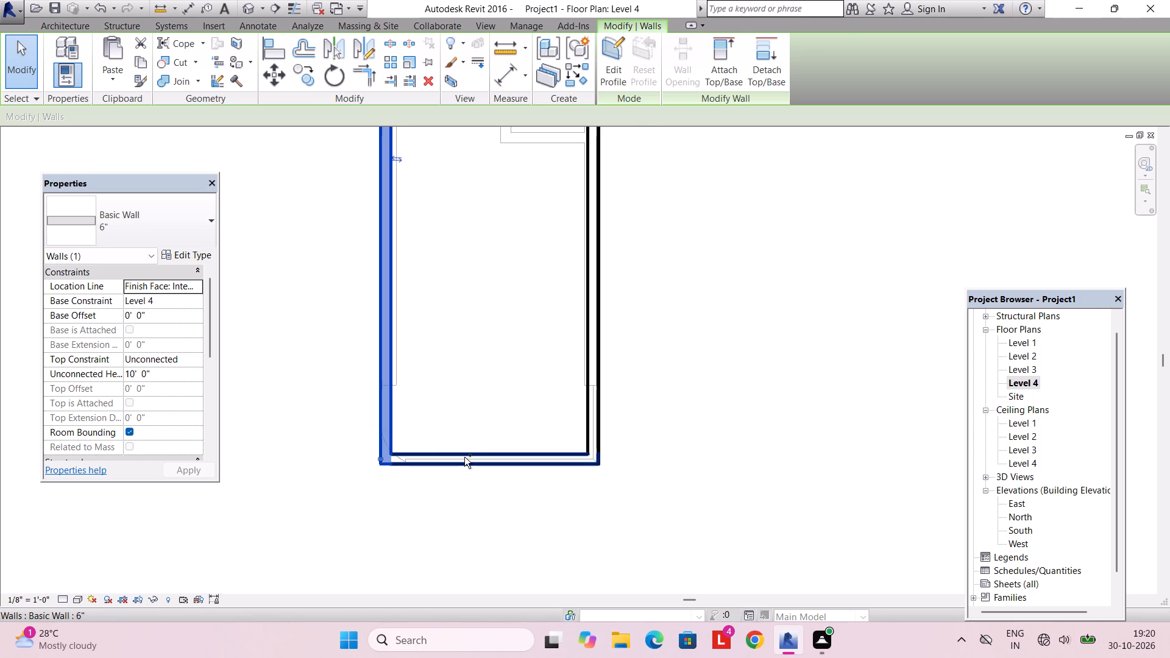
{"action": "left_click", "coordinate": [464, 457], "text": "ctrl"}
{"action": "left_click", "coordinate": [595, 354], "text": "ctrl"}
{"action": "scroll", "coordinate": [534, 333], "scroll_direction": "down", "scroll_amount": 4}
{"action": "middle_click_drag", "start_coordinate": [522, 316], "coordinate": [506, 538]}
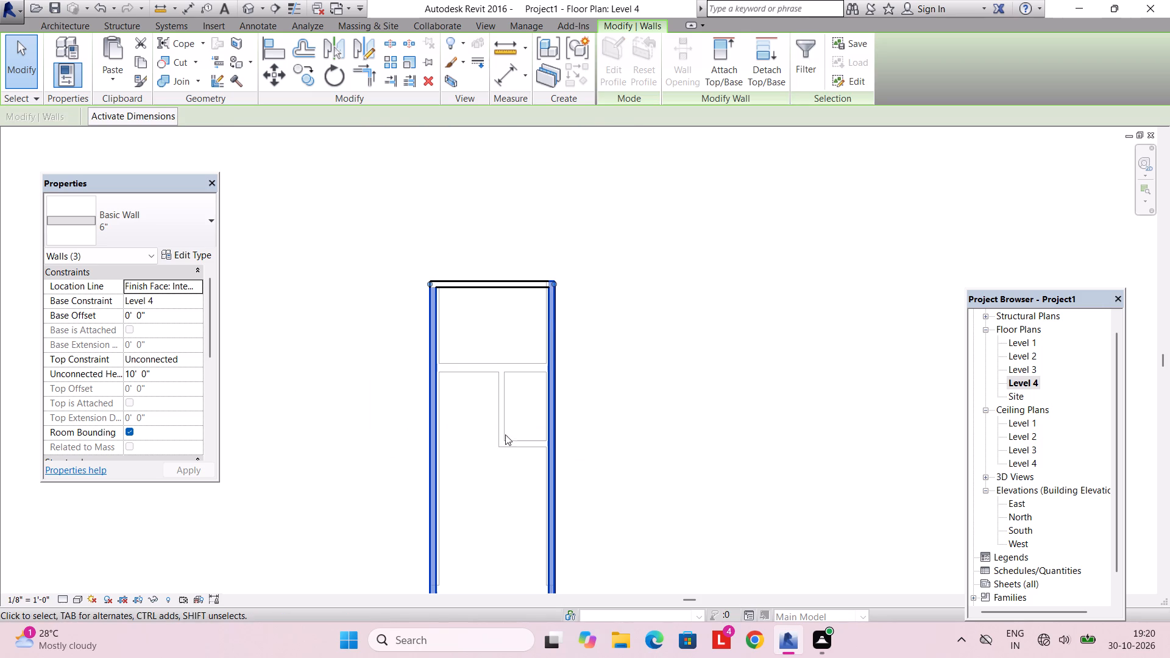
{"action": "left_click", "coordinate": [495, 294], "text": "ctrl"}
{"action": "left_click", "coordinate": [495, 291], "text": "ctrl"}
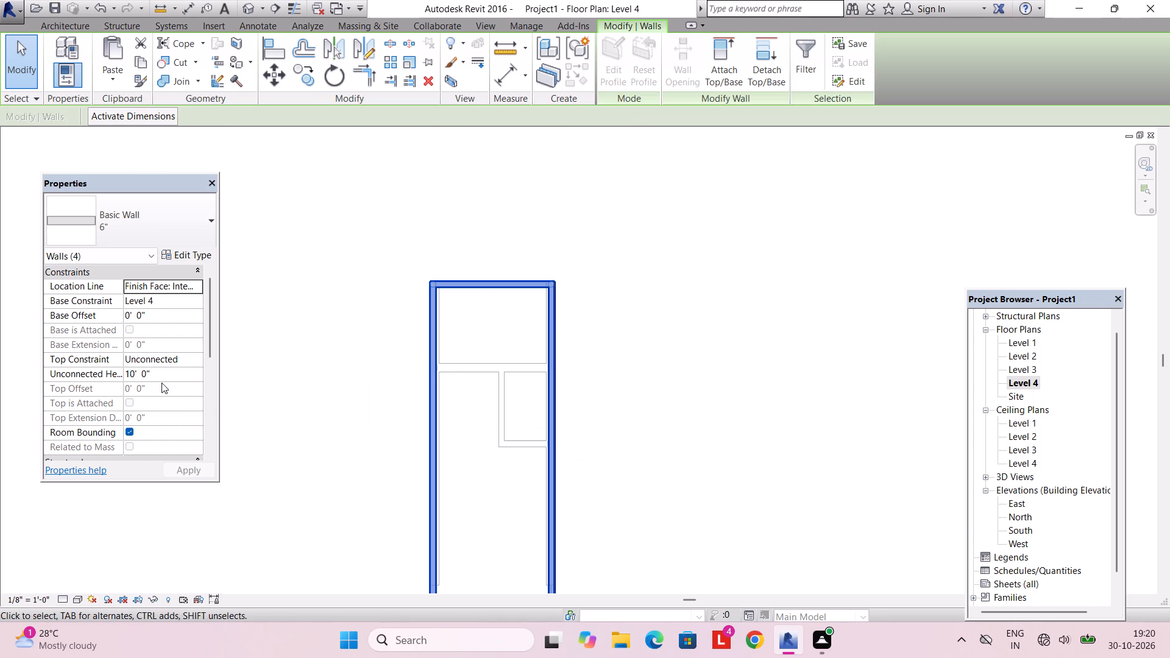
{"action": "left_click", "coordinate": [165, 375]}
{"action": "type", "text": "3'"}
{"action": "key", "text": "Return"}
{"action": "key", "text": "Return"}
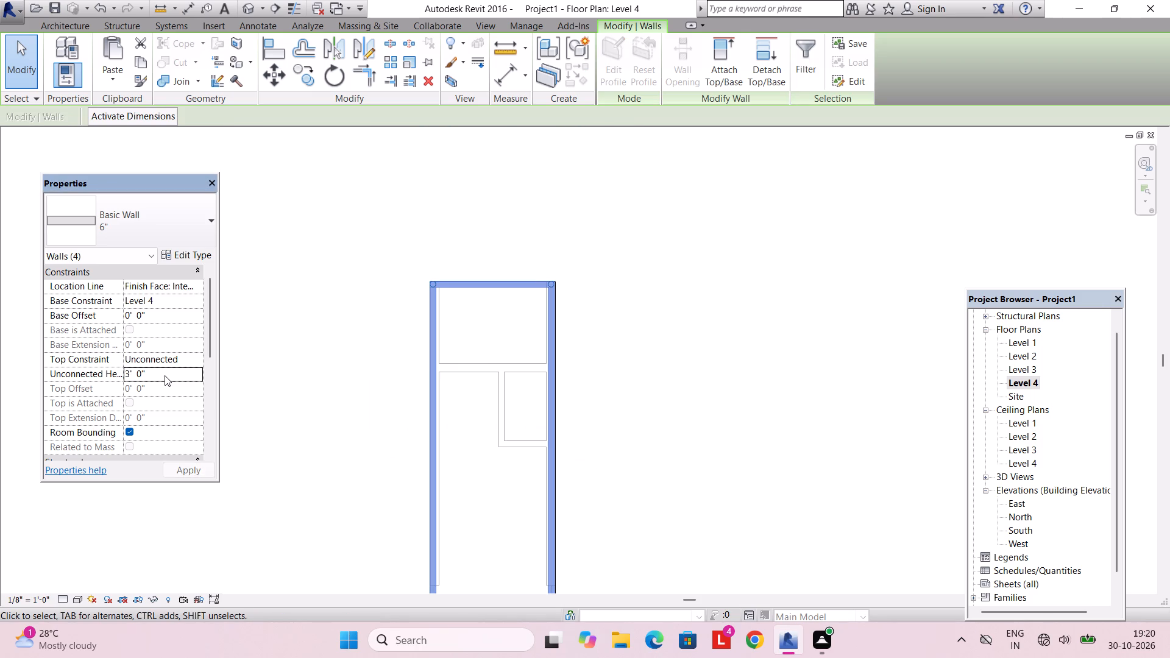
{"action": "key", "text": "Escape"}
{"action": "key", "text": "Escape"}
Examine the Level 4 parapet walls and the building's front from several angles in the 3D view.
{"action": "scroll", "coordinate": [427, 277], "scroll_direction": "down", "scroll_amount": 2}
{"action": "middle_click_drag", "start_coordinate": [439, 306], "coordinate": [438, 264]}
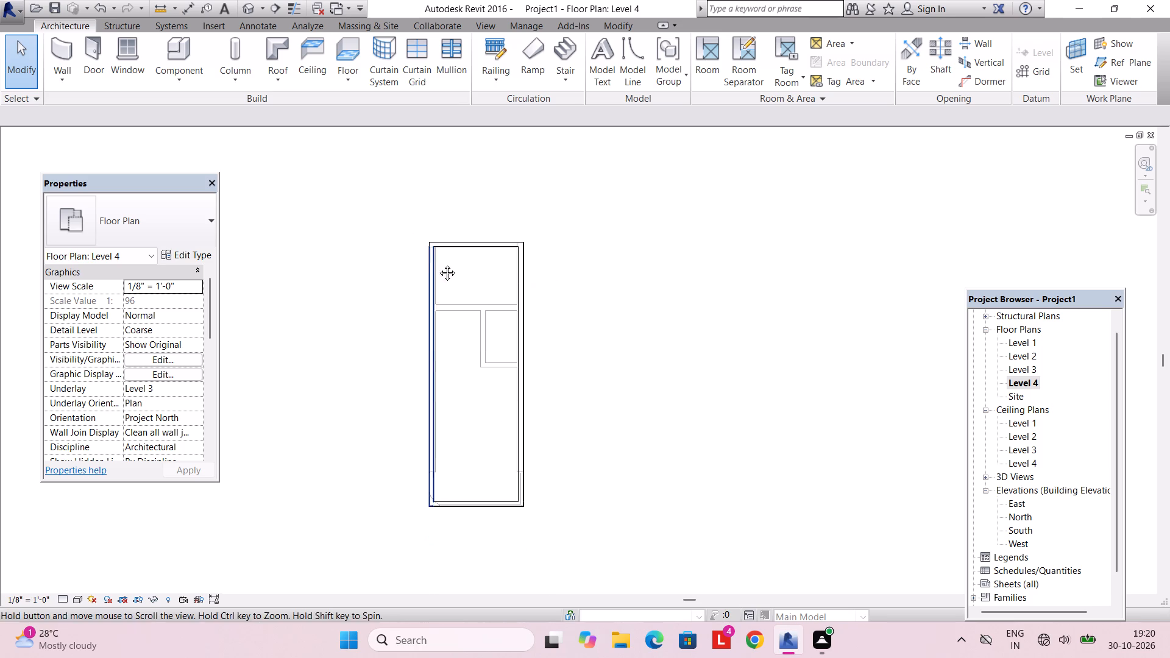
{"action": "middle_click_drag", "start_coordinate": [438, 264], "coordinate": [441, 256]}
{"action": "left_click", "coordinate": [493, 28]}
{"action": "left_click", "coordinate": [429, 53]}
{"action": "scroll", "coordinate": [501, 310], "scroll_direction": "down", "scroll_amount": 3}
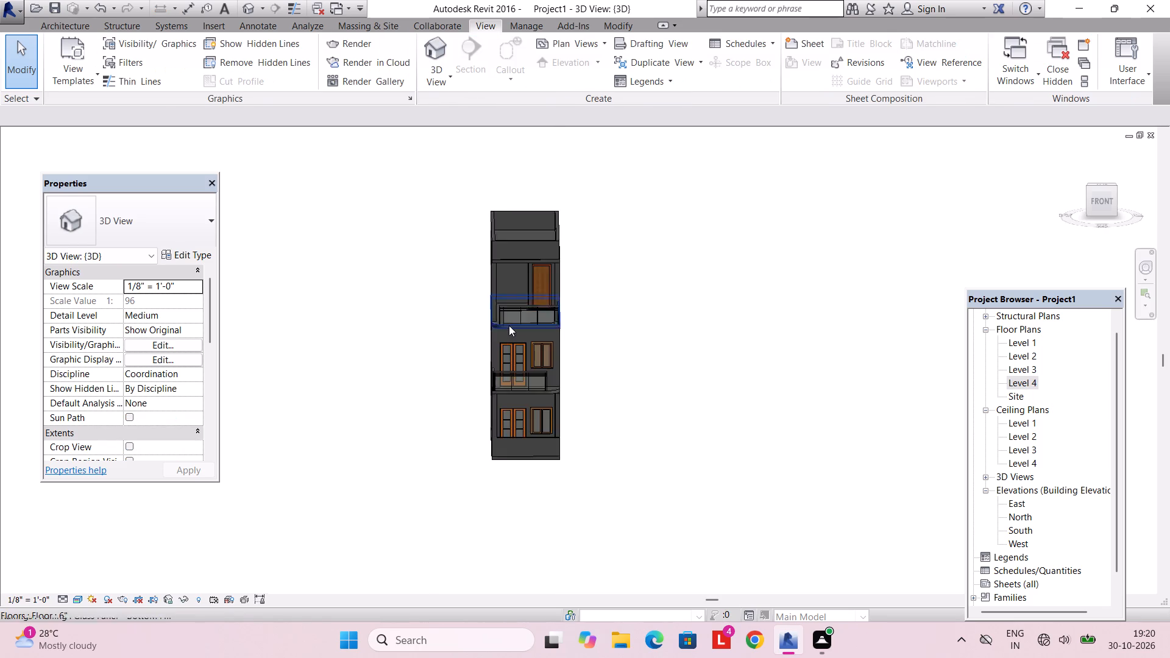
{"action": "scroll", "coordinate": [509, 325], "scroll_direction": "up", "scroll_amount": 4}
{"action": "middle_click_drag", "start_coordinate": [520, 318], "coordinate": [560, 324], "text": "shift"}
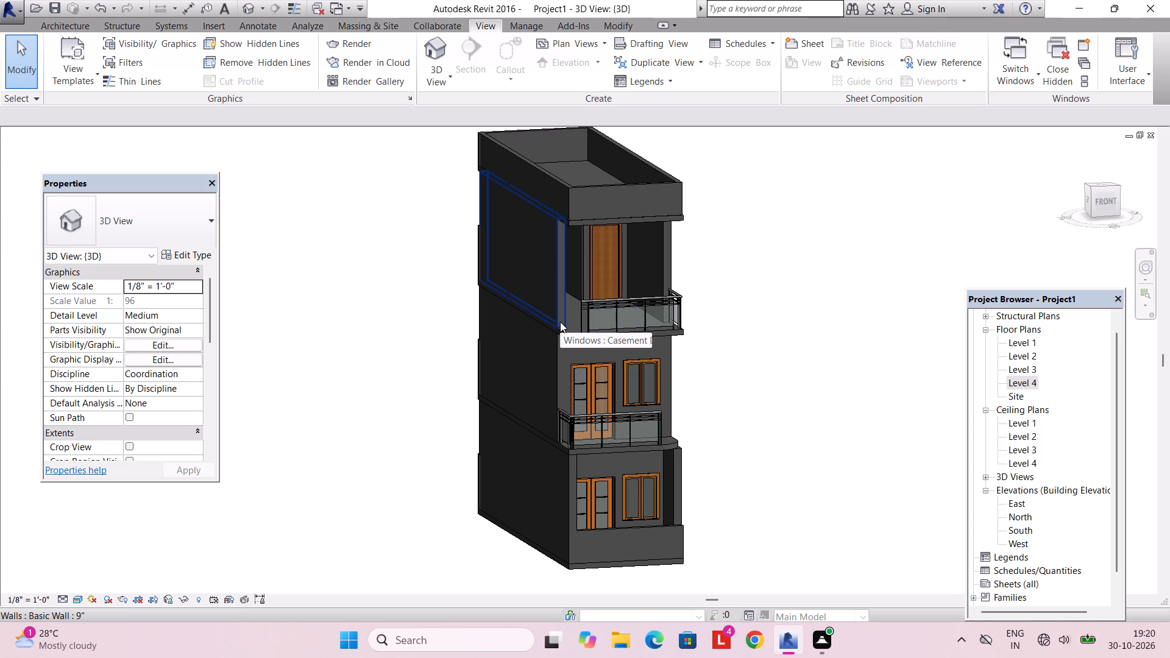
{"action": "middle_click_drag", "start_coordinate": [625, 358], "coordinate": [585, 332]}
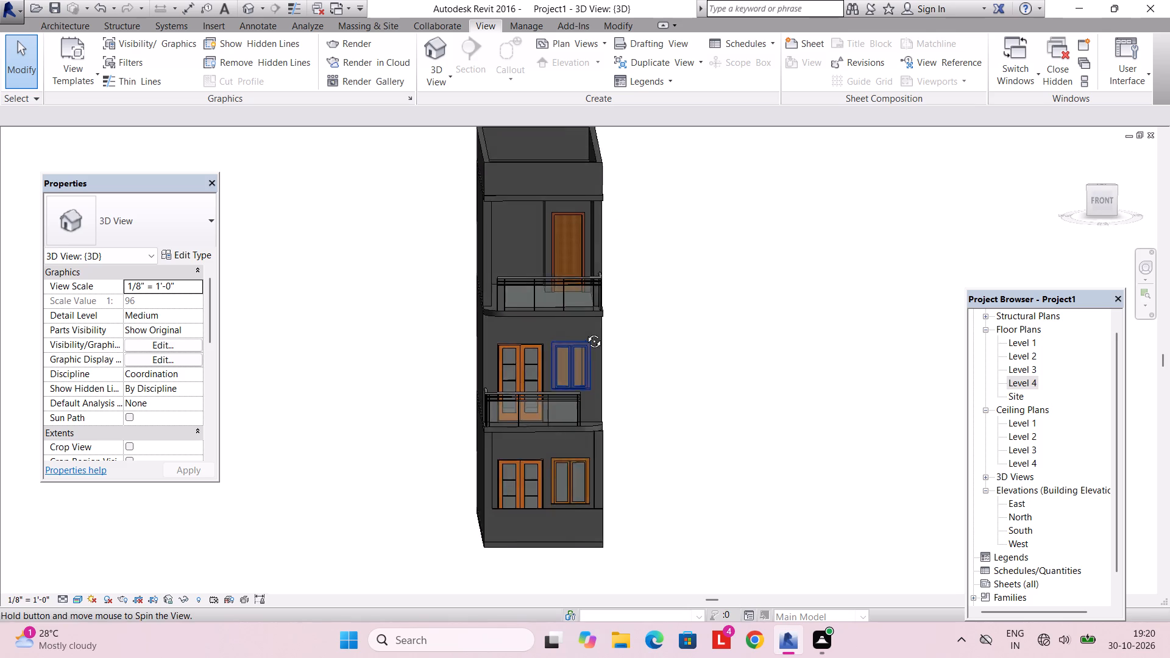
{"action": "middle_click_drag", "start_coordinate": [585, 332], "coordinate": [584, 332]}
{"action": "scroll", "coordinate": [584, 332], "scroll_direction": "down", "scroll_amount": 3}
{"action": "middle_click_drag", "start_coordinate": [582, 335], "coordinate": [471, 389], "text": "shift"}
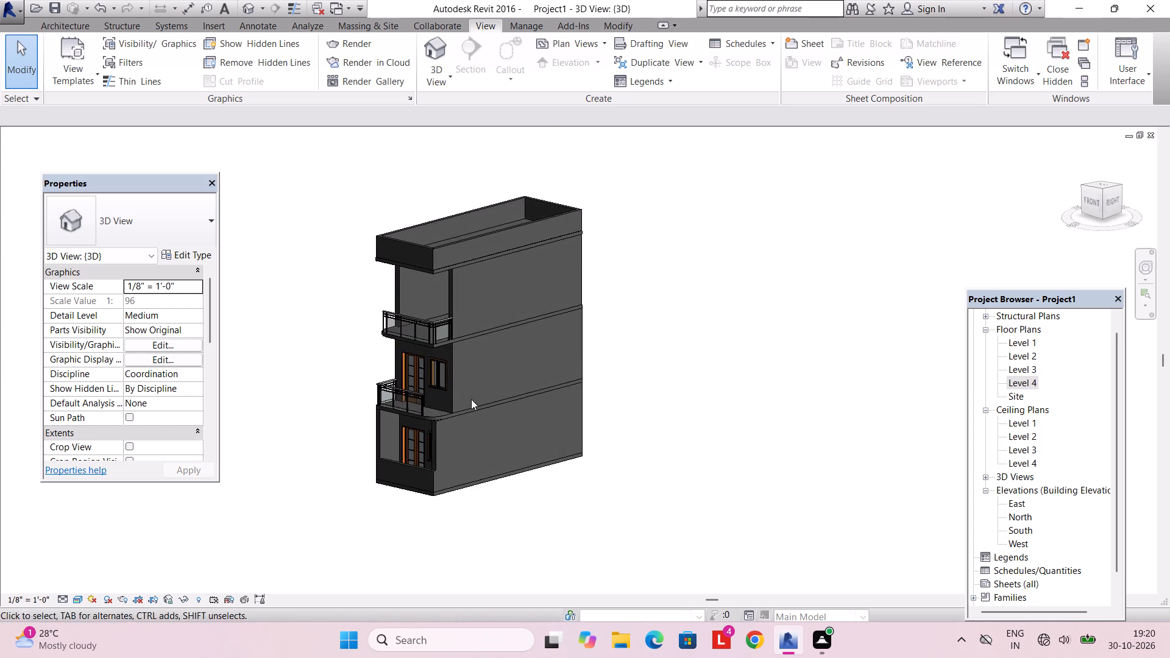
{"action": "scroll", "coordinate": [433, 421], "scroll_direction": "up", "scroll_amount": 2}
{"action": "middle_click_drag", "start_coordinate": [417, 416], "coordinate": [418, 433], "text": "shift"}
{"action": "middle_click_drag", "start_coordinate": [470, 422], "coordinate": [584, 429], "text": "shift"}
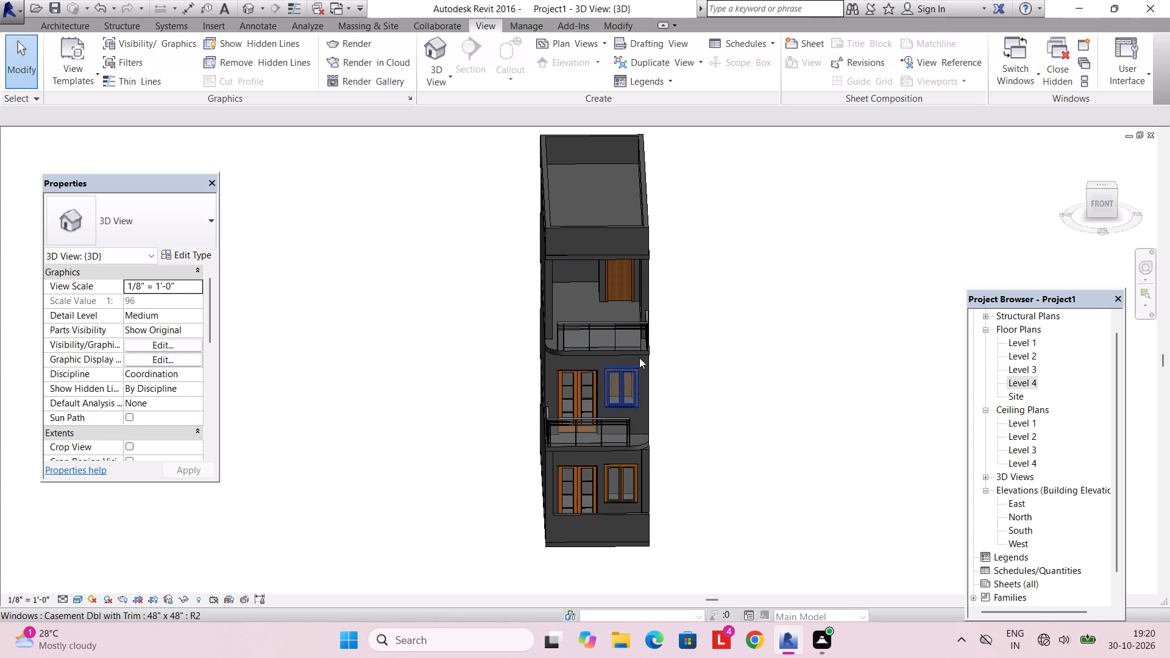
{"action": "middle_click_drag", "start_coordinate": [667, 354], "coordinate": [731, 351]}
{"action": "middle_click_drag", "start_coordinate": [733, 349], "coordinate": [659, 315], "text": "shift"}
{"action": "scroll", "coordinate": [629, 326], "scroll_direction": "up", "scroll_amount": 4}
{"action": "middle_click_drag", "start_coordinate": [604, 354], "coordinate": [623, 266], "text": "shift"}
{"action": "scroll", "coordinate": [626, 269], "scroll_direction": "down", "scroll_amount": 2}
{"action": "middle_click_drag", "start_coordinate": [629, 276], "coordinate": [592, 305], "text": "shift"}
{"action": "scroll", "coordinate": [592, 318], "scroll_direction": "down", "scroll_amount": 3}
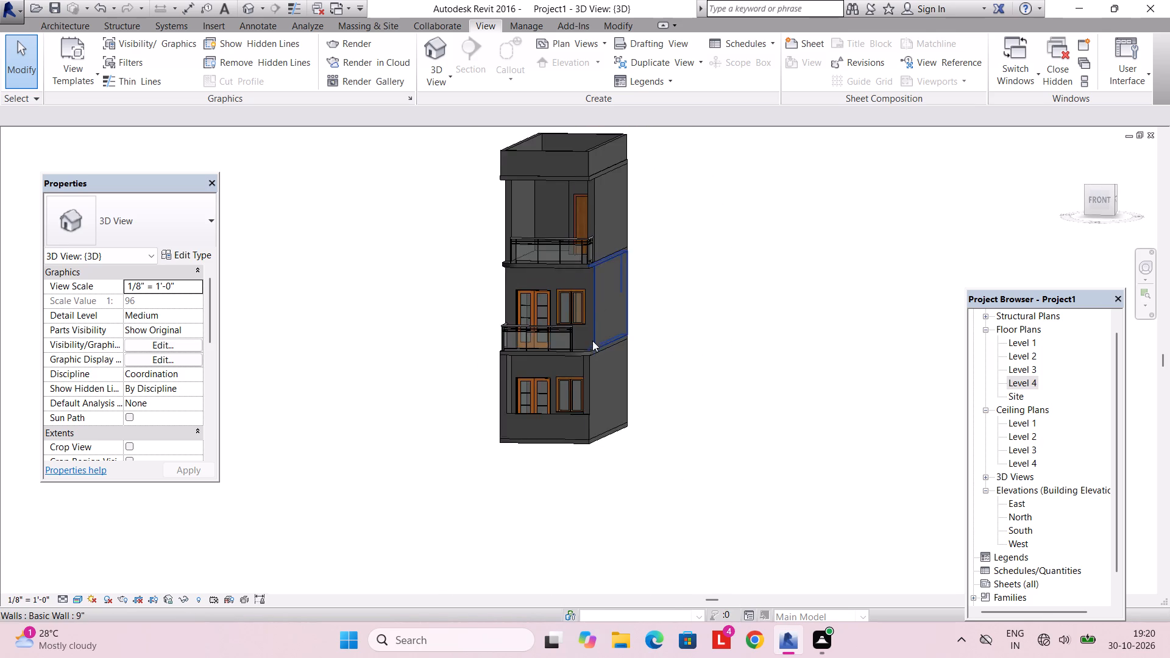
{"action": "middle_click_drag", "start_coordinate": [592, 342], "coordinate": [597, 371], "text": "shift"}
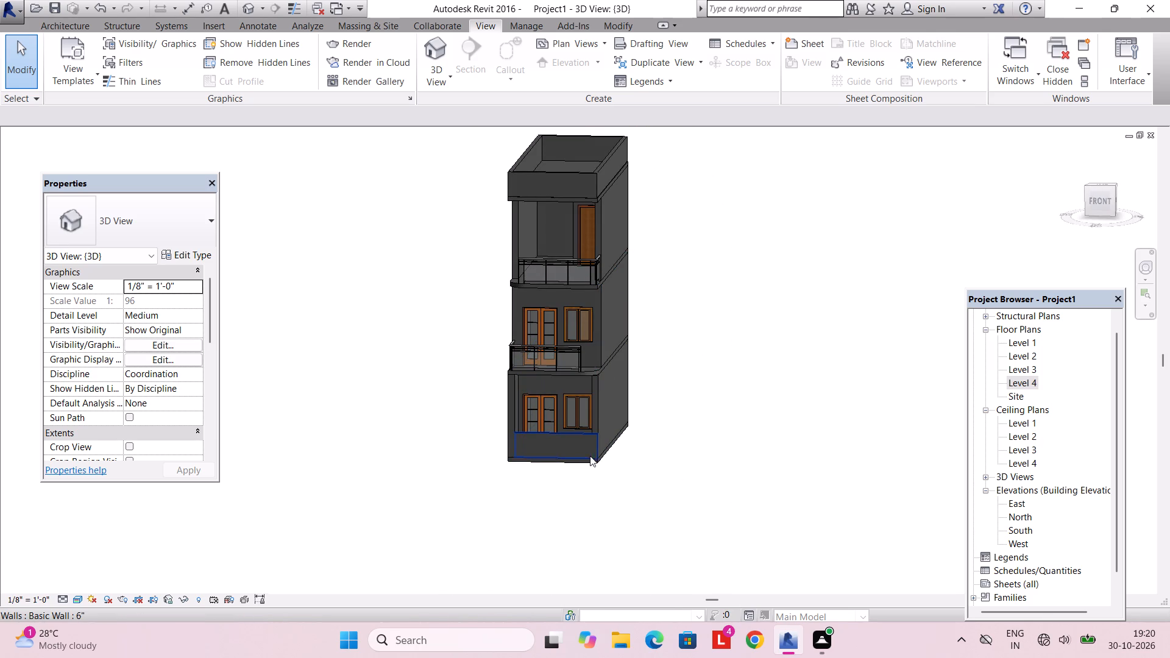
{"action": "middle_click_drag", "start_coordinate": [567, 451], "coordinate": [586, 462]}
Examine the building's lower storeys, side and back in the 3D view.
{"action": "scroll", "coordinate": [586, 461], "scroll_direction": "up", "scroll_amount": 5}
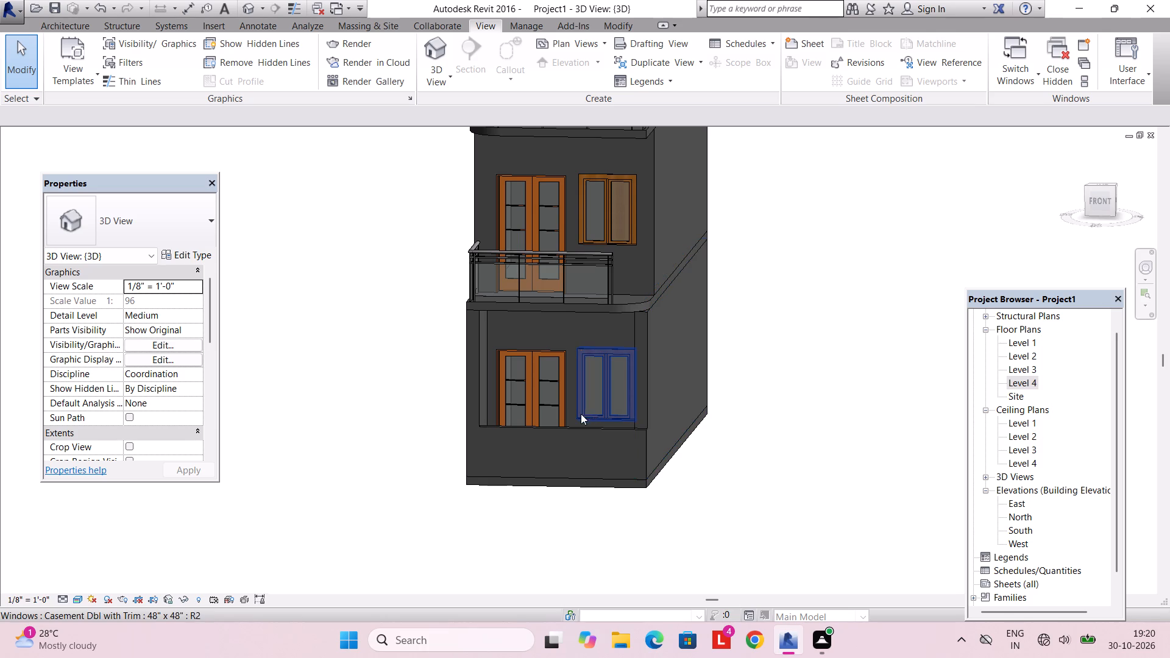
{"action": "middle_click_drag", "start_coordinate": [577, 423], "coordinate": [654, 499], "text": "shift"}
{"action": "scroll", "coordinate": [666, 441], "scroll_direction": "up", "scroll_amount": 2}
{"action": "middle_click_drag", "start_coordinate": [668, 436], "coordinate": [598, 428]}
{"action": "middle_click_drag", "start_coordinate": [598, 428], "coordinate": [742, 391], "text": "shift"}
{"action": "scroll", "coordinate": [733, 385], "scroll_direction": "down", "scroll_amount": 3}
{"action": "middle_click_drag", "start_coordinate": [663, 385], "coordinate": [673, 381]}
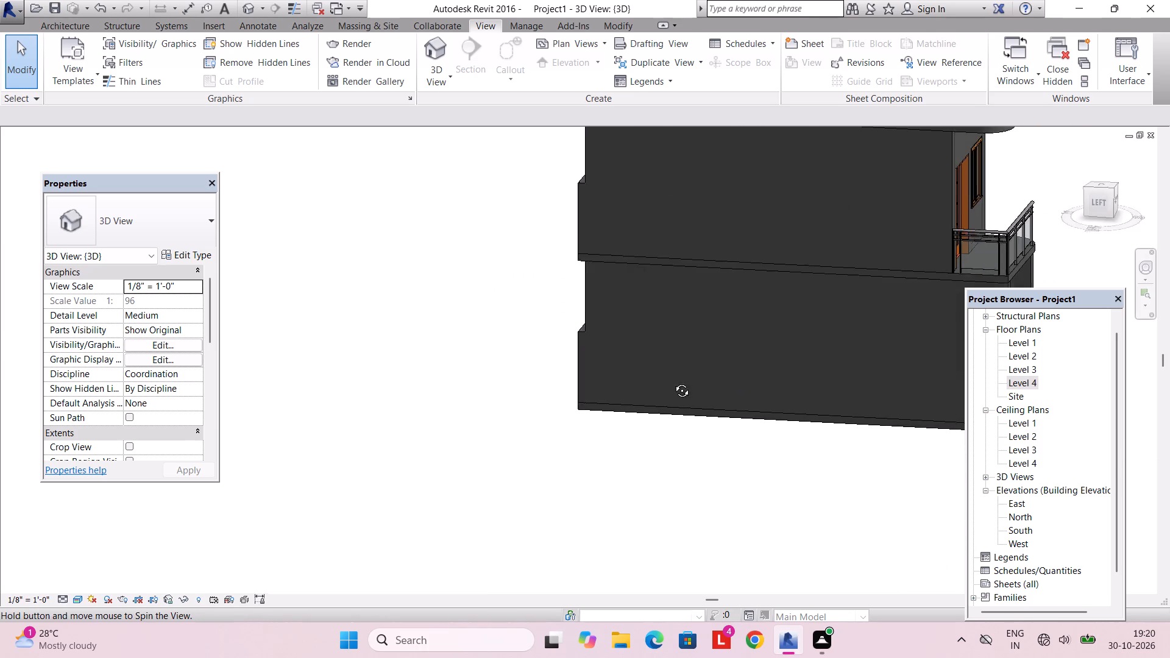
{"action": "middle_click_drag", "start_coordinate": [673, 381], "coordinate": [682, 303]}
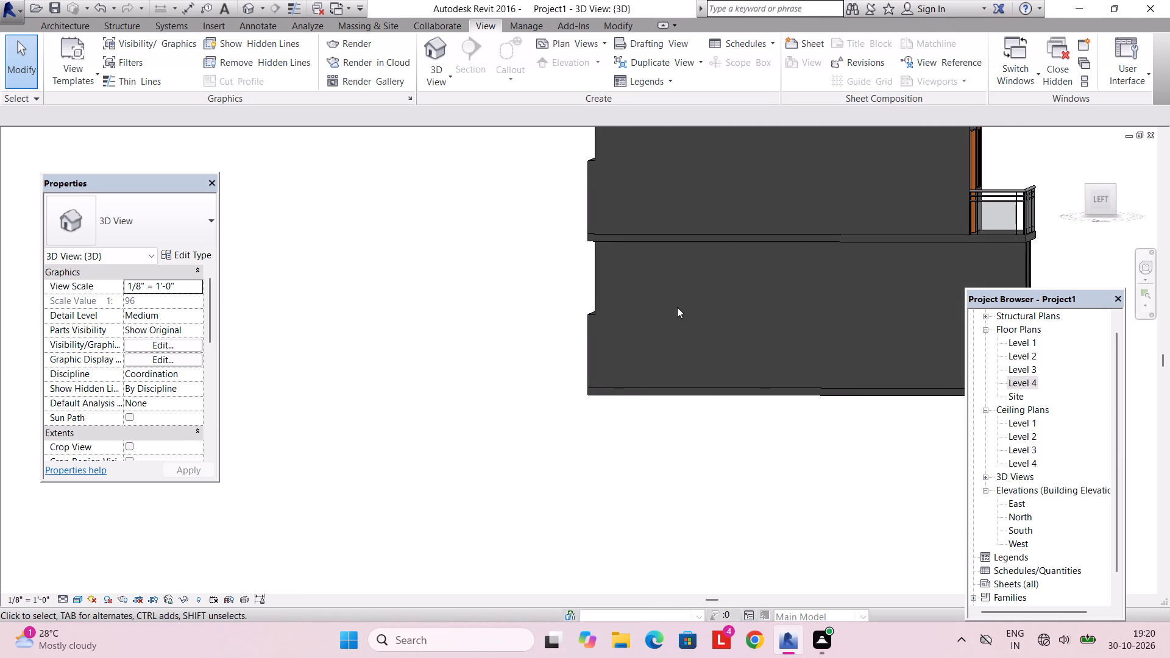
{"action": "middle_click_drag", "start_coordinate": [583, 380], "coordinate": [650, 377], "text": "shift"}
{"action": "middle_click_drag", "start_coordinate": [657, 367], "coordinate": [754, 387], "text": "shift"}
{"action": "middle_click_drag", "start_coordinate": [631, 373], "coordinate": [693, 384], "text": "shift"}
{"action": "scroll", "coordinate": [664, 363], "scroll_direction": "down", "scroll_amount": 4}
{"action": "middle_click_drag", "start_coordinate": [628, 363], "coordinate": [650, 469]}
{"action": "middle_click_drag", "start_coordinate": [628, 462], "coordinate": [663, 505], "text": "shift"}
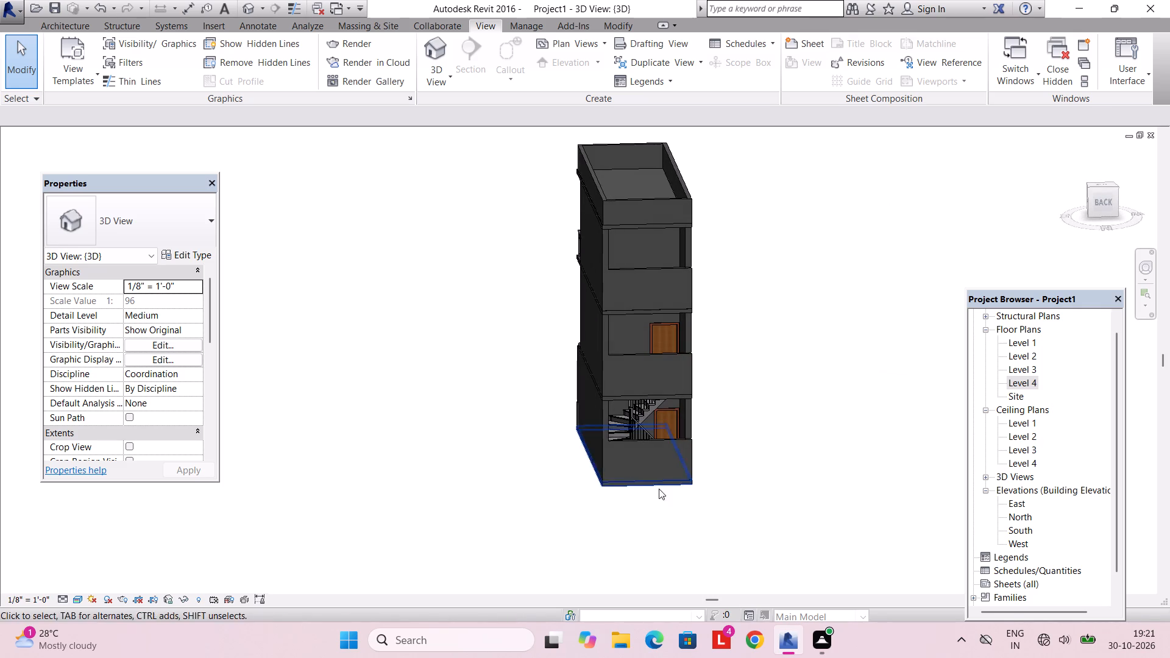
{"action": "middle_click_drag", "start_coordinate": [656, 442], "coordinate": [632, 461]}
Set the unconnected height of the low back wall on Level 2 to 3'.
{"action": "left_click", "coordinate": [659, 354]}
{"action": "left_click", "coordinate": [637, 359]}
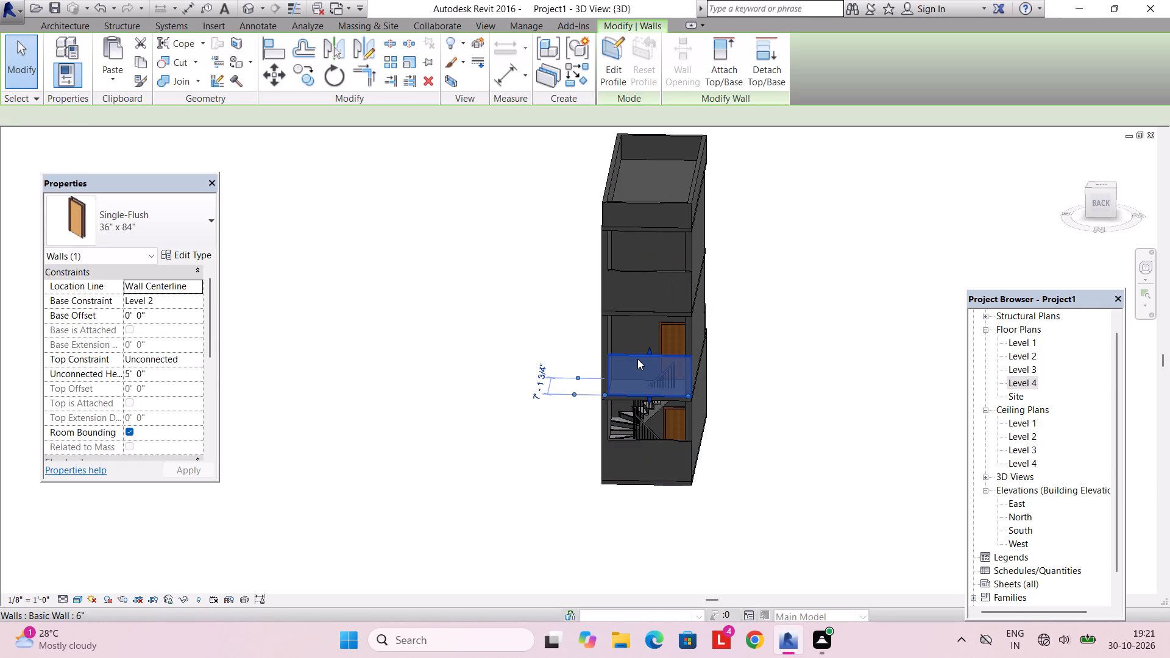
{"action": "left_click", "coordinate": [155, 372]}
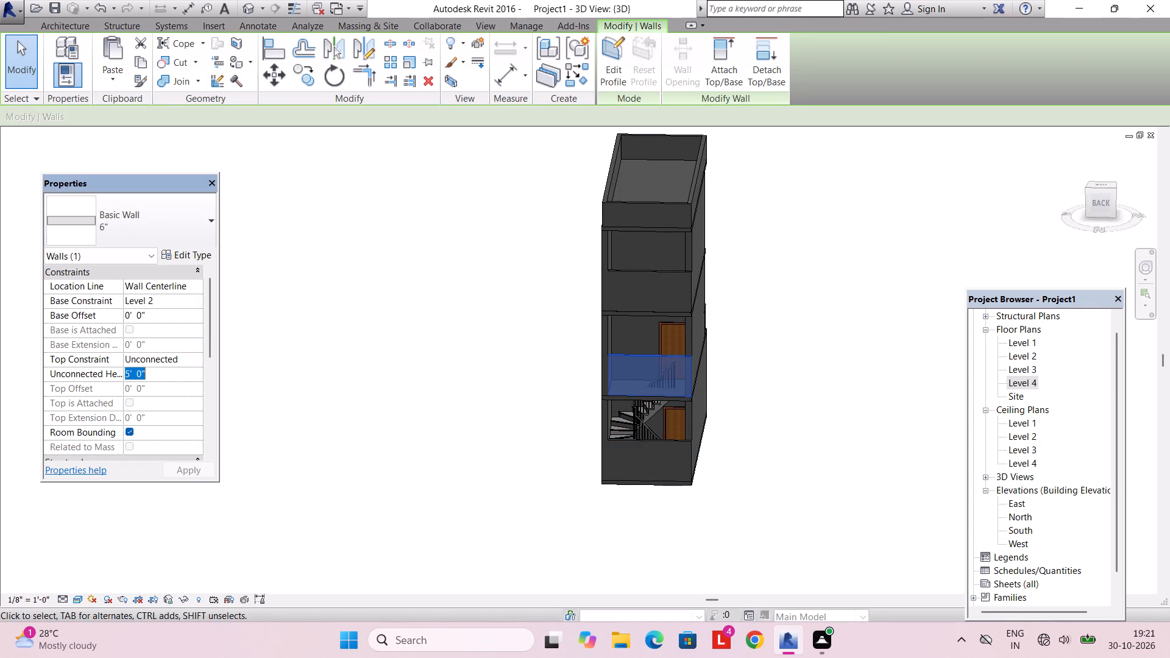
{"action": "type", "text": "3'"}
{"action": "key", "text": "Return"}
{"action": "key", "text": "Return"}
{"action": "key", "text": "Escape"}
{"action": "key", "text": "Escape"}
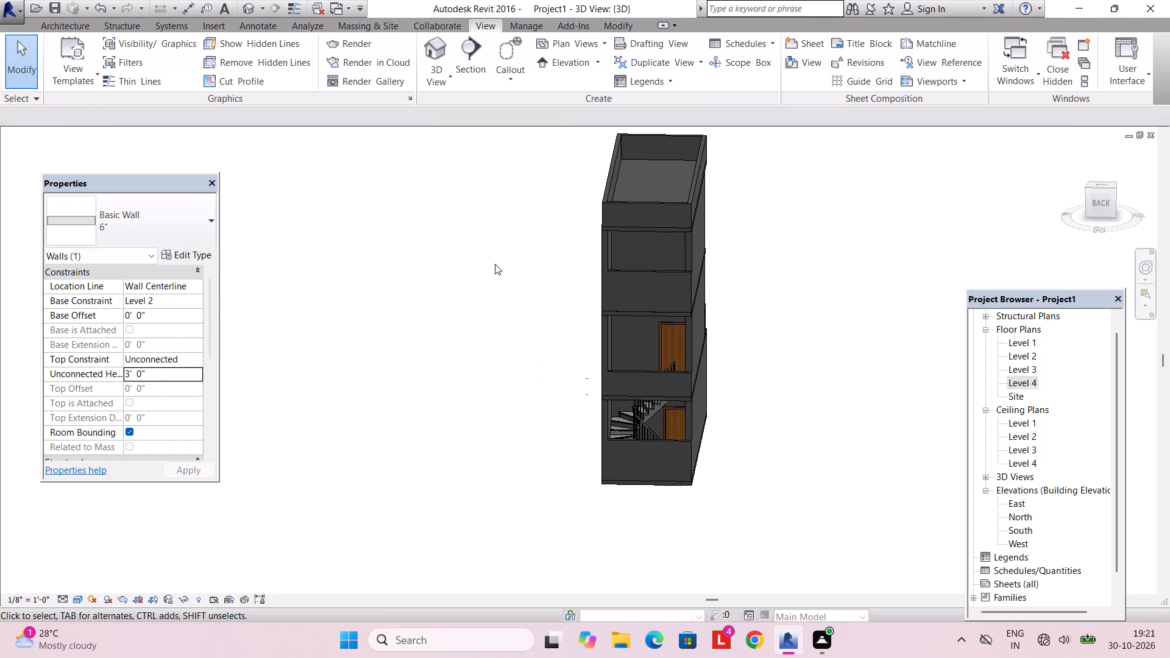
Set the unconnected height of the low back wall on Level 3 to 3'.
{"action": "scroll", "coordinate": [535, 266], "scroll_direction": "up", "scroll_amount": 2}
{"action": "left_click", "coordinate": [673, 270]}
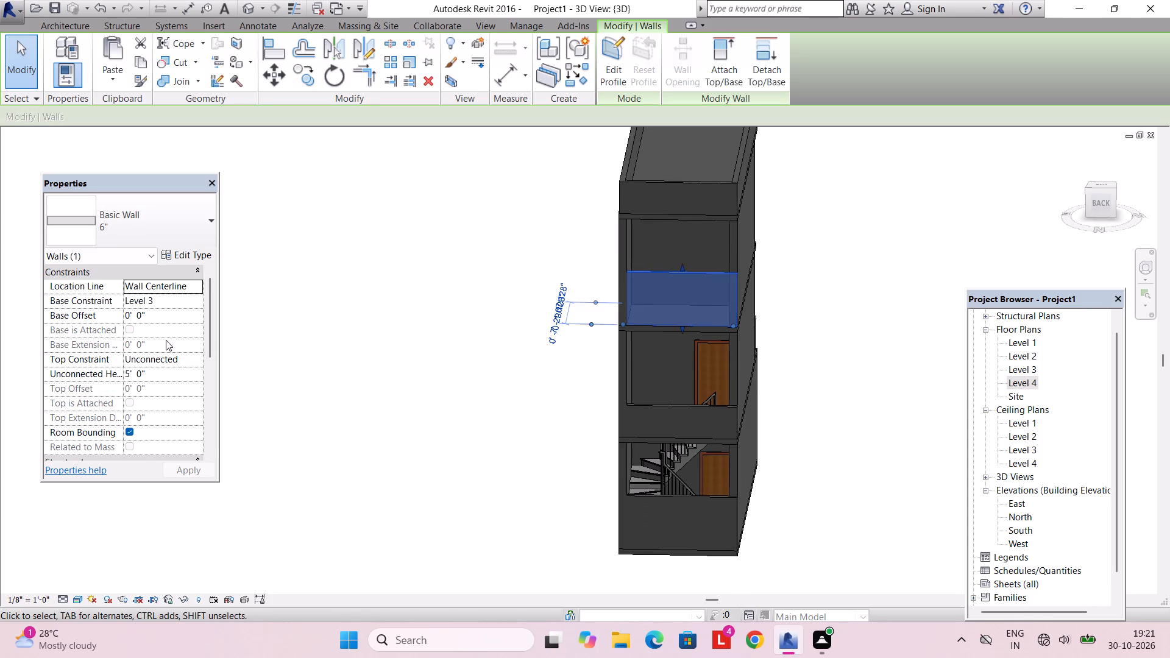
{"action": "left_click", "coordinate": [165, 373]}
{"action": "type", "text": "3'"}
{"action": "key", "text": "Return"}
{"action": "key", "text": "Return"}
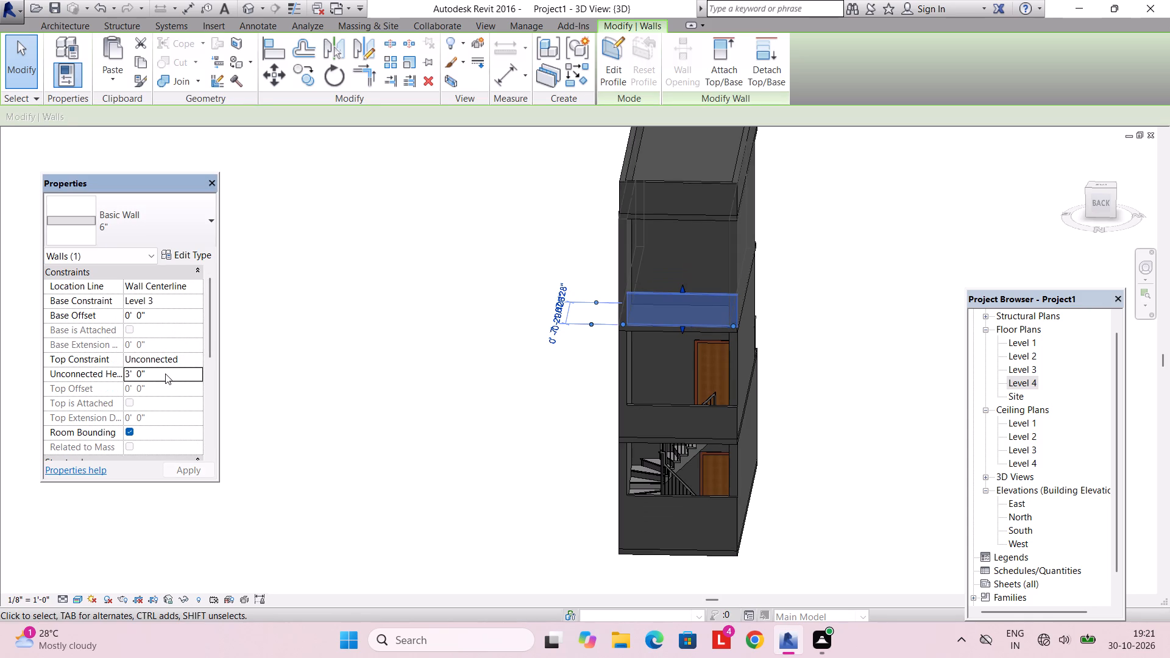
{"action": "key", "text": "Escape"}
{"action": "key", "text": "Escape"}
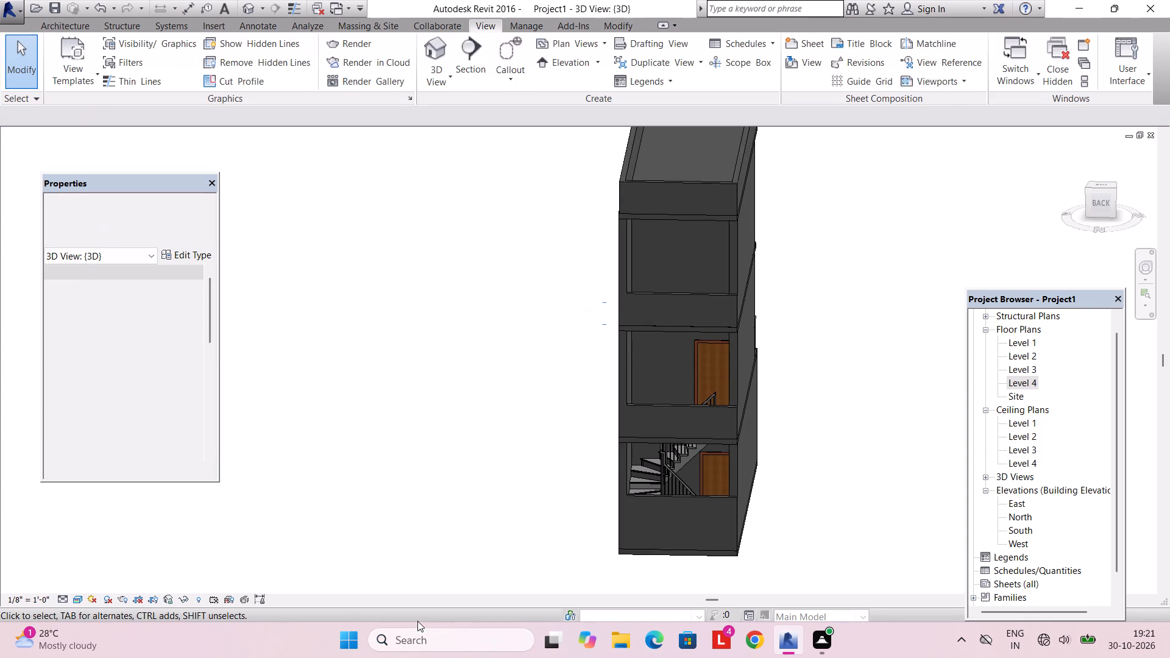
Set the unconnected height of the low back wall on Level 1 to 3'.
{"action": "scroll", "coordinate": [557, 575], "scroll_direction": "down", "scroll_amount": 2}
{"action": "scroll", "coordinate": [580, 571], "scroll_direction": "up", "scroll_amount": 3}
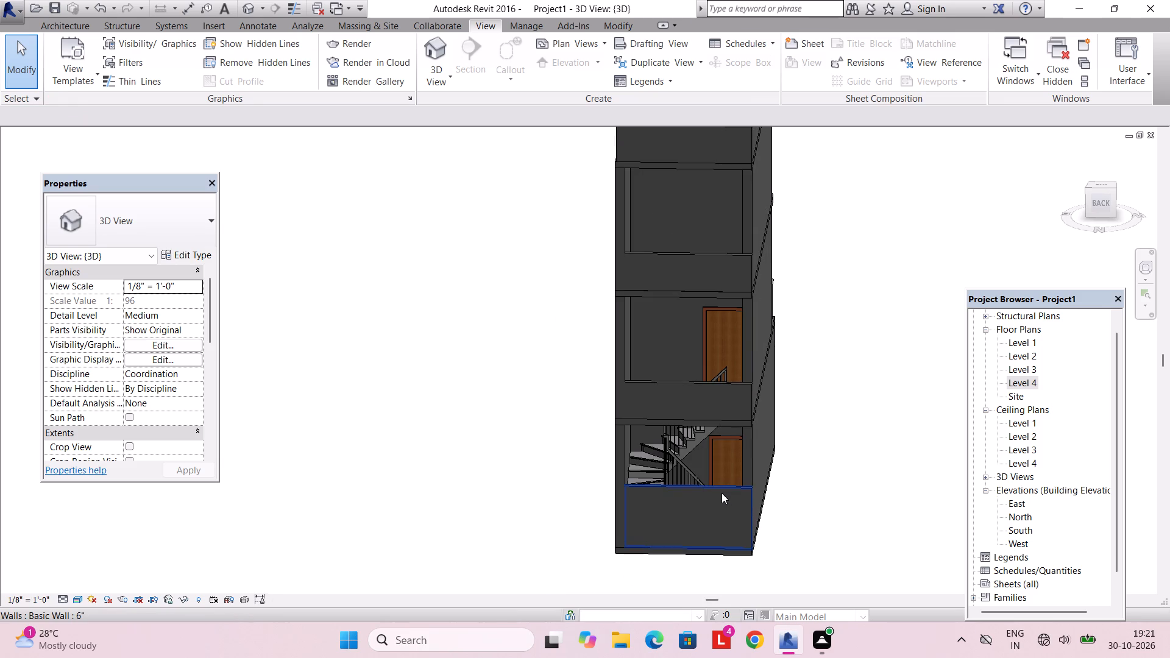
{"action": "left_click", "coordinate": [721, 493]}
{"action": "left_click", "coordinate": [169, 380]}
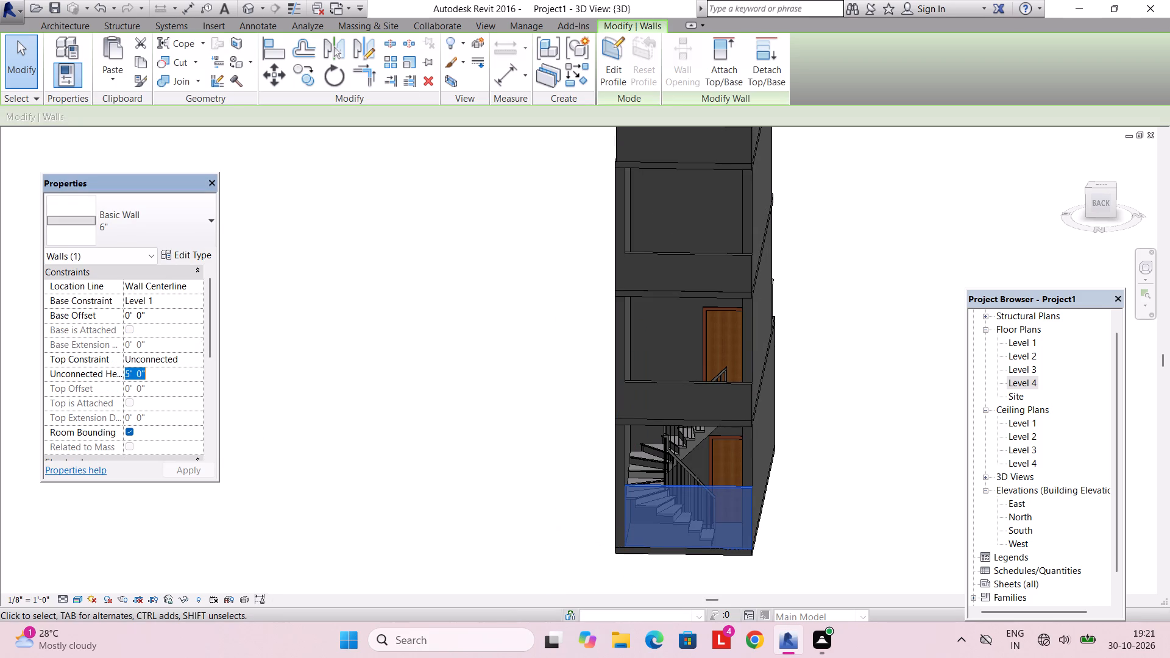
{"action": "type", "text": "3'"}
{"action": "key", "text": "Return"}
{"action": "key", "text": "Return"}
{"action": "key", "text": "Escape"}
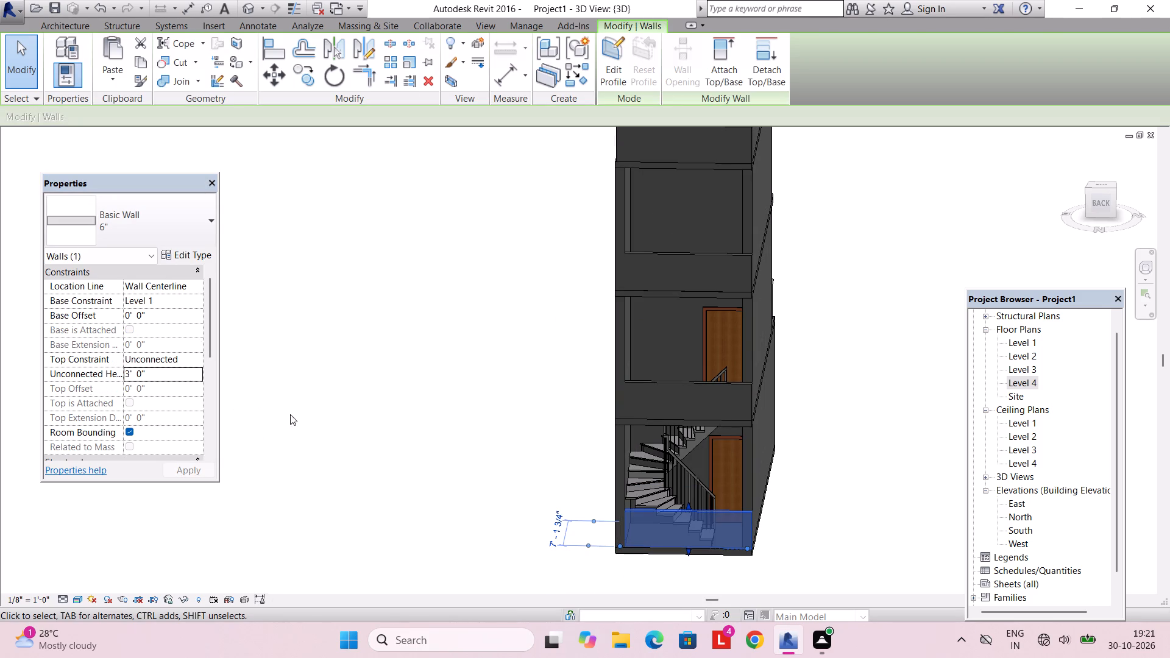
{"action": "key", "text": "Escape"}
Examine the lowered back walls and the sides of the building from several angles in the 3D view.
{"action": "middle_click_drag", "start_coordinate": [551, 479], "coordinate": [419, 536], "text": "shift"}
{"action": "scroll", "coordinate": [519, 501], "scroll_direction": "down", "scroll_amount": 4}
{"action": "middle_click_drag", "start_coordinate": [545, 505], "coordinate": [520, 519], "text": "shift"}
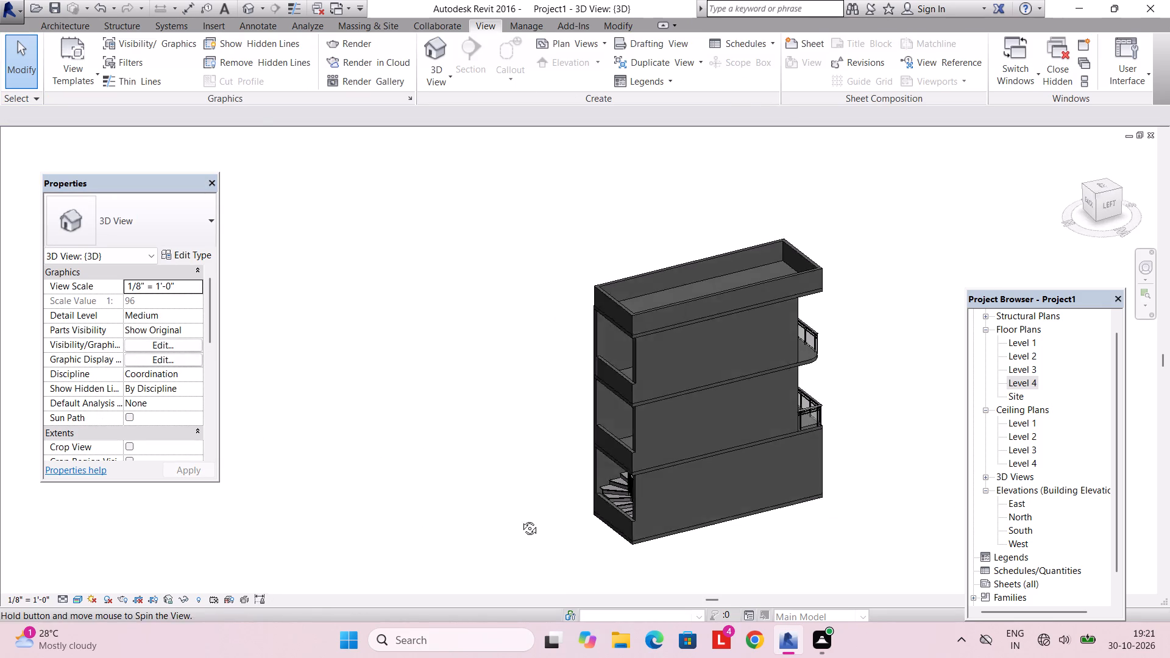
{"action": "middle_click_drag", "start_coordinate": [520, 519], "coordinate": [509, 526], "text": "shift"}
{"action": "scroll", "coordinate": [638, 458], "scroll_direction": "up", "scroll_amount": 3}
{"action": "middle_click_drag", "start_coordinate": [643, 445], "coordinate": [789, 495], "text": "shift"}
{"action": "middle_click_drag", "start_coordinate": [551, 452], "coordinate": [693, 493], "text": "shift"}
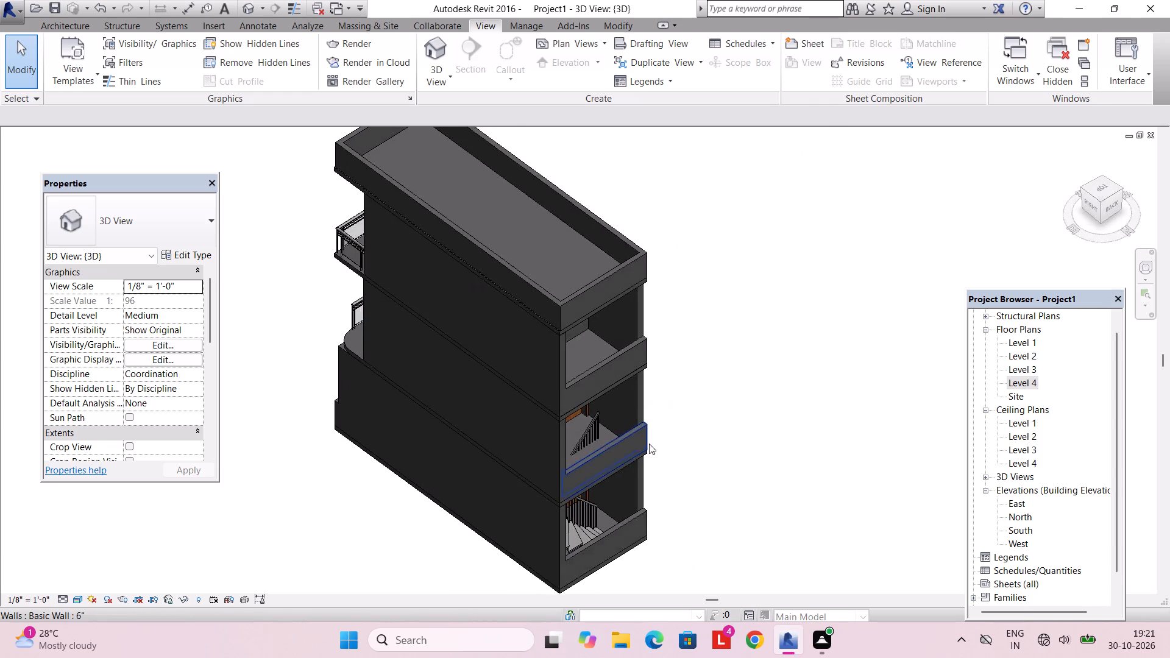
Examine the back openings and the staircase behind them in the 3D view.
{"action": "scroll", "coordinate": [649, 444], "scroll_direction": "up", "scroll_amount": 3}
{"action": "middle_click_drag", "start_coordinate": [611, 441], "coordinate": [469, 317], "text": "shift"}
{"action": "scroll", "coordinate": [506, 361], "scroll_direction": "down", "scroll_amount": 3}
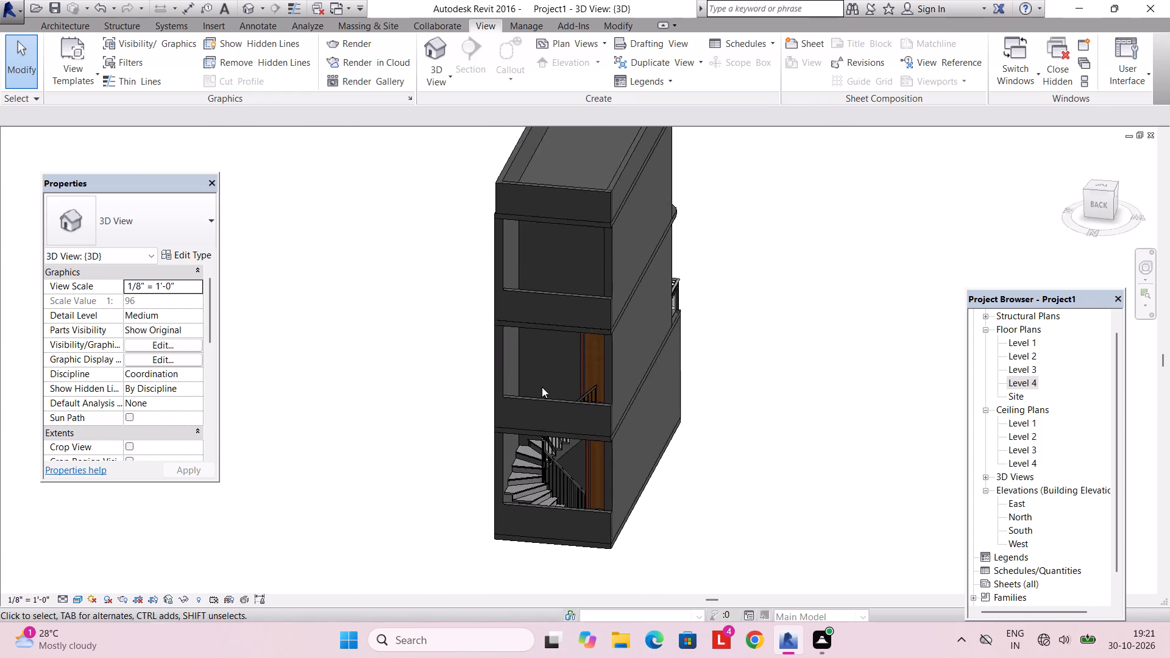
{"action": "scroll", "coordinate": [542, 387], "scroll_direction": "up", "scroll_amount": 1}
{"action": "middle_click_drag", "start_coordinate": [544, 389], "coordinate": [520, 459], "text": "shift"}
{"action": "middle_click_drag", "start_coordinate": [541, 428], "coordinate": [597, 451], "text": "shift"}
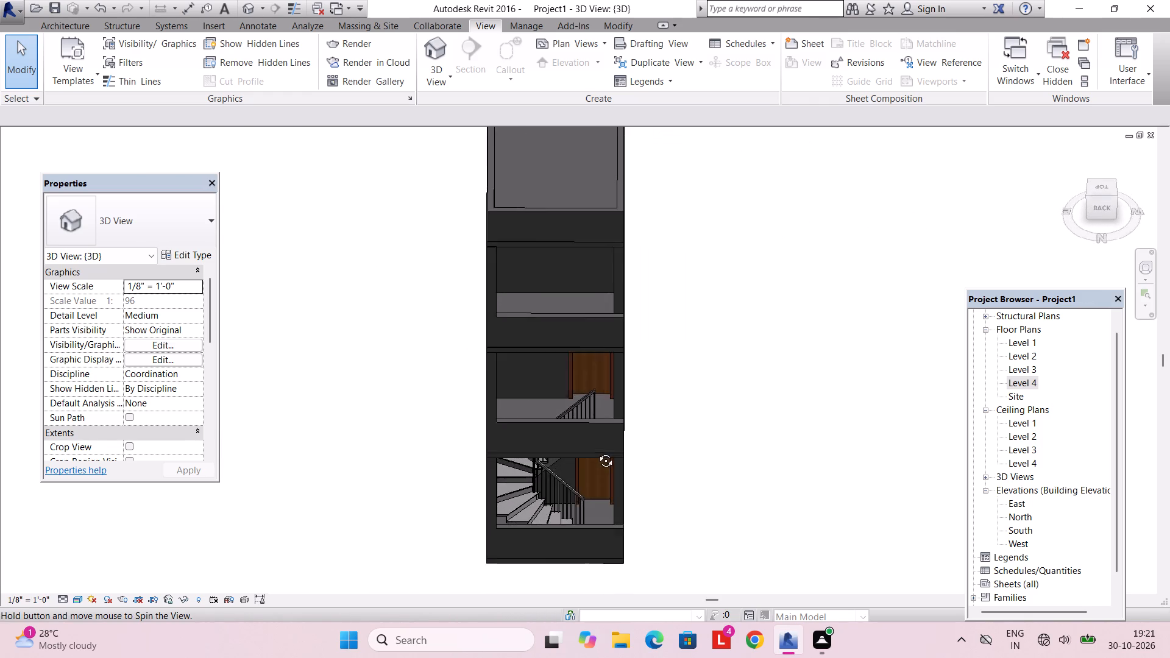
{"action": "middle_click_drag", "start_coordinate": [597, 451], "coordinate": [607, 429], "text": "shift"}
{"action": "middle_click_drag", "start_coordinate": [611, 417], "coordinate": [645, 404], "text": "shift"}
Examine the staircase area at the back of the house in the Level 1 and Level 2 floor plans.
{"action": "double_click", "coordinate": [1029, 350]}
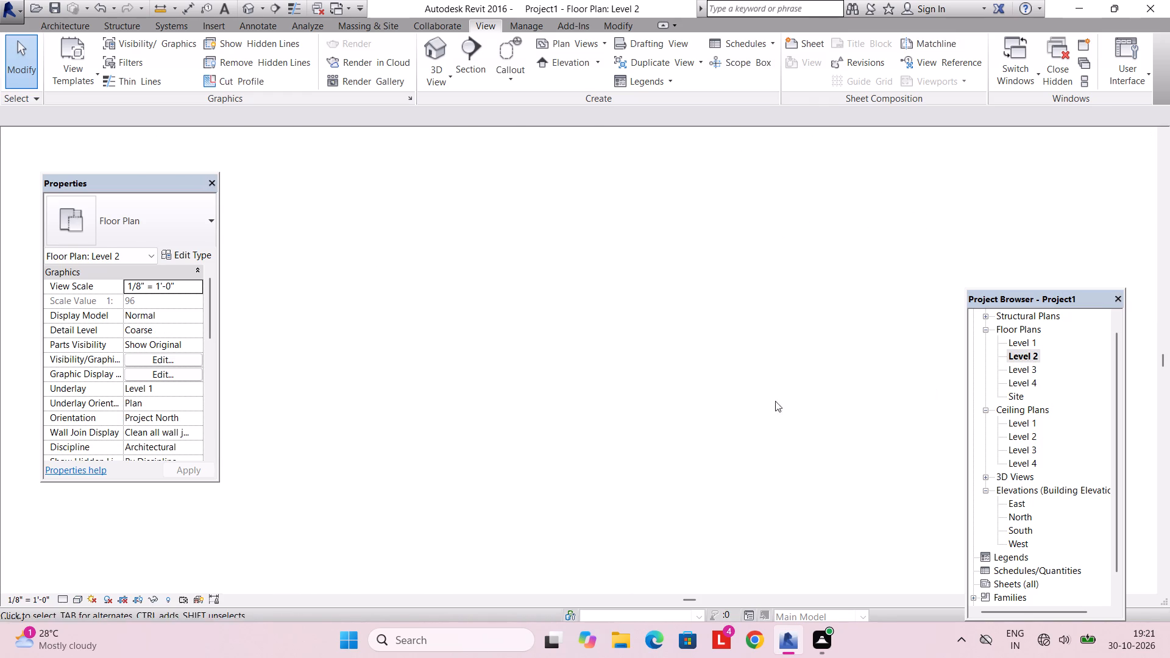
{"action": "scroll", "coordinate": [636, 398], "scroll_direction": "down", "scroll_amount": 4}
{"action": "scroll", "coordinate": [636, 398], "scroll_direction": "up", "scroll_amount": 1}
{"action": "scroll", "coordinate": [636, 398], "scroll_direction": "down", "scroll_amount": 3}
{"action": "middle_click_drag", "start_coordinate": [636, 398], "coordinate": [622, 361]}
{"action": "scroll", "coordinate": [636, 484], "scroll_direction": "up", "scroll_amount": 5}
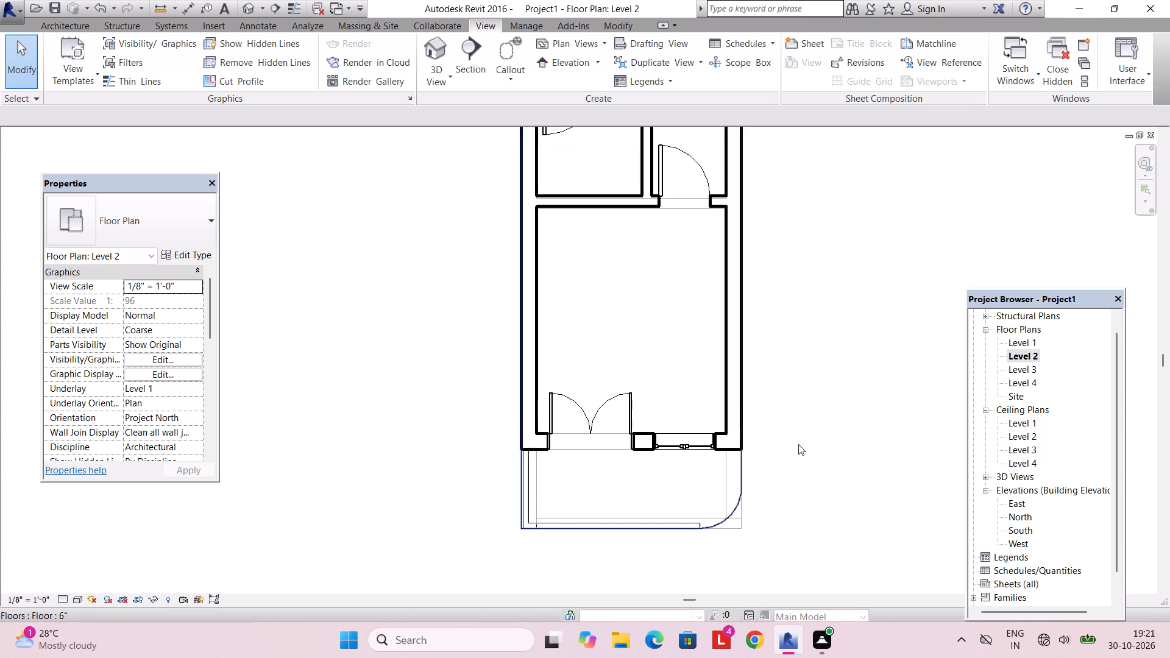
{"action": "double_click", "coordinate": [1027, 342]}
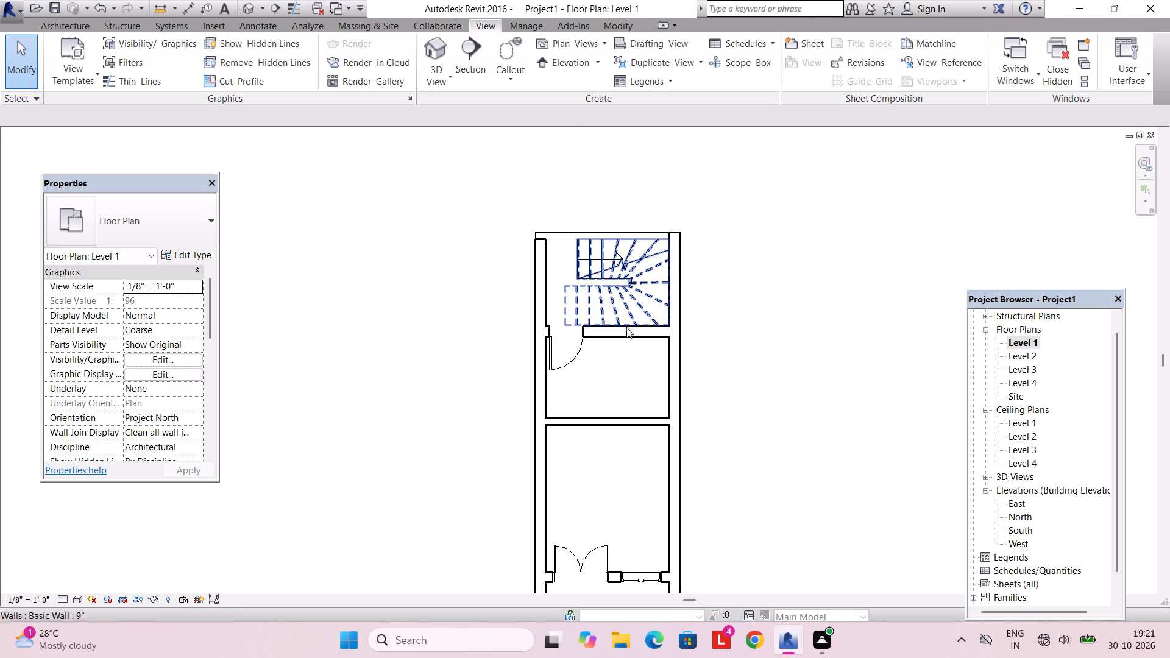
{"action": "double_click", "coordinate": [1019, 360]}
{"action": "middle_click_drag", "start_coordinate": [751, 343], "coordinate": [721, 399]}
{"action": "middle_click_drag", "start_coordinate": [702, 408], "coordinate": [674, 545]}
{"action": "scroll", "coordinate": [700, 420], "scroll_direction": "down", "scroll_amount": 1}
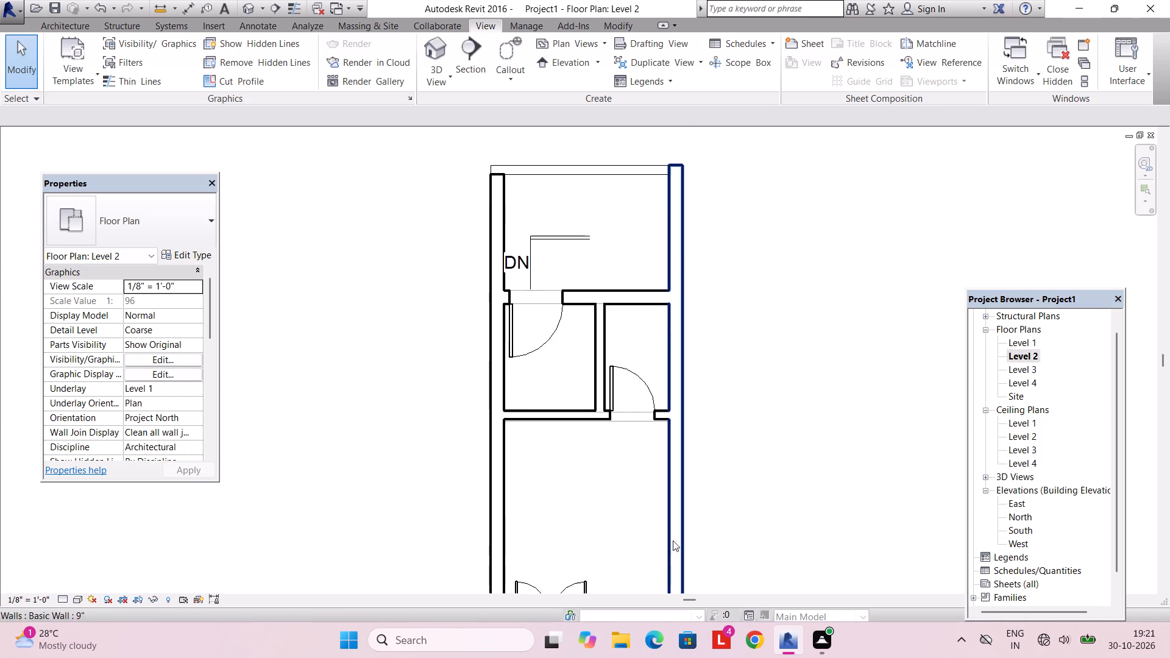
{"action": "middle_click_drag", "start_coordinate": [654, 418], "coordinate": [630, 539]}
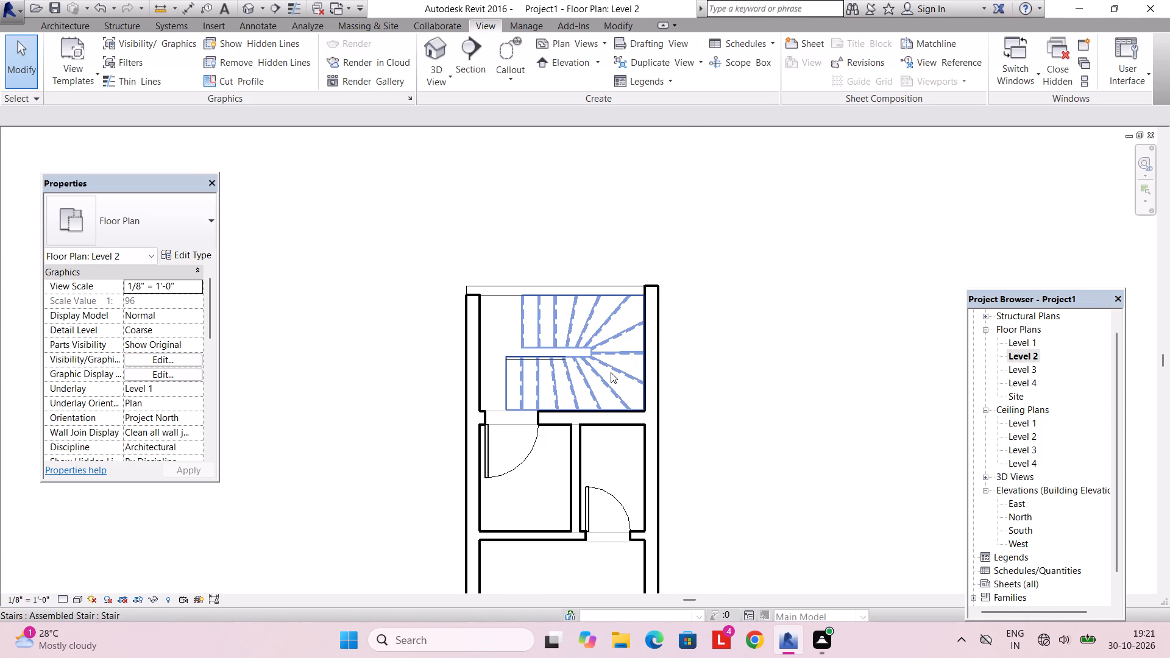
Set the top level of the Level 1 staircase to Level 4.
{"action": "left_click", "coordinate": [611, 373]}
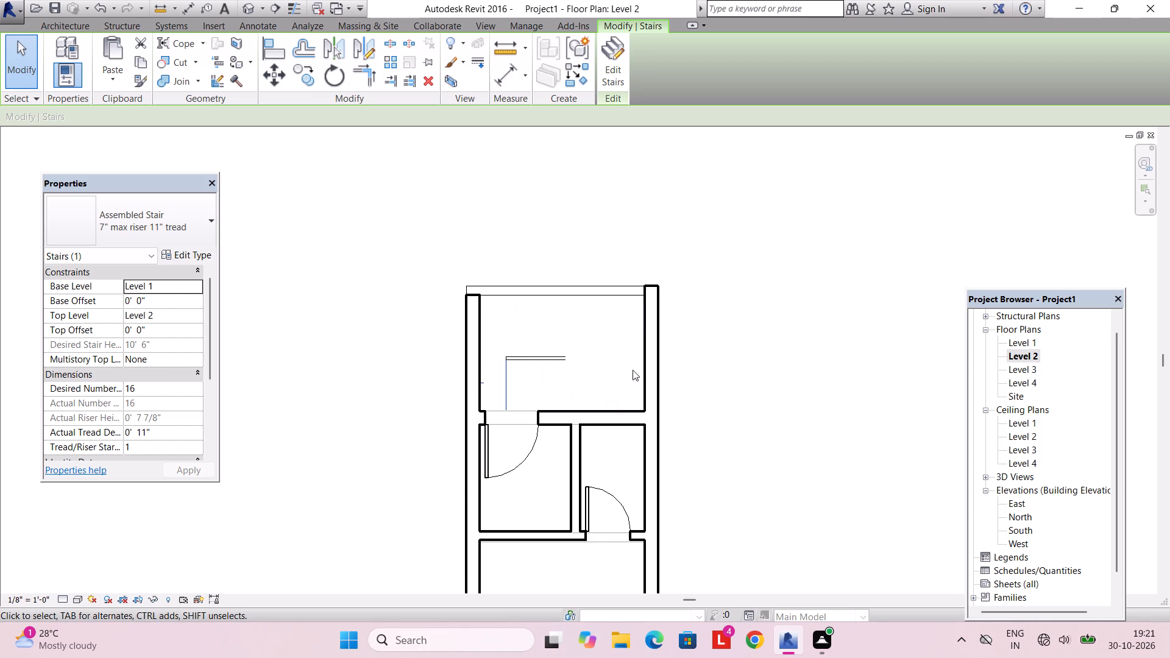
{"action": "double_click", "coordinate": [1024, 348]}
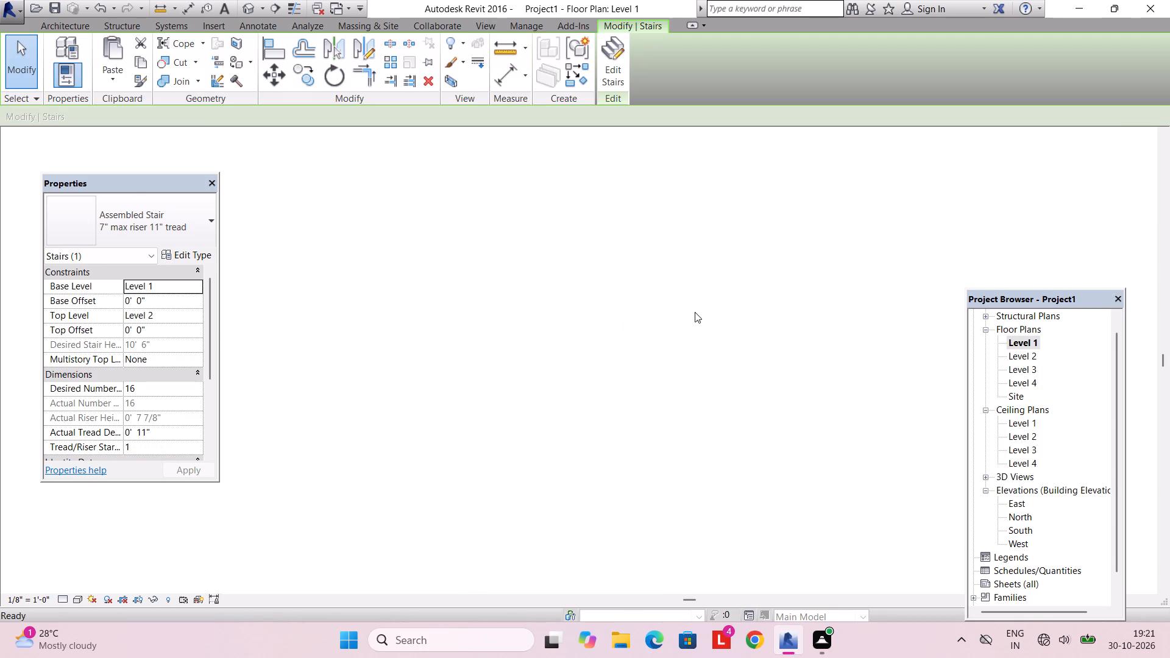
{"action": "scroll", "coordinate": [684, 314], "scroll_direction": "down", "scroll_amount": 3}
{"action": "left_click", "coordinate": [636, 316]}
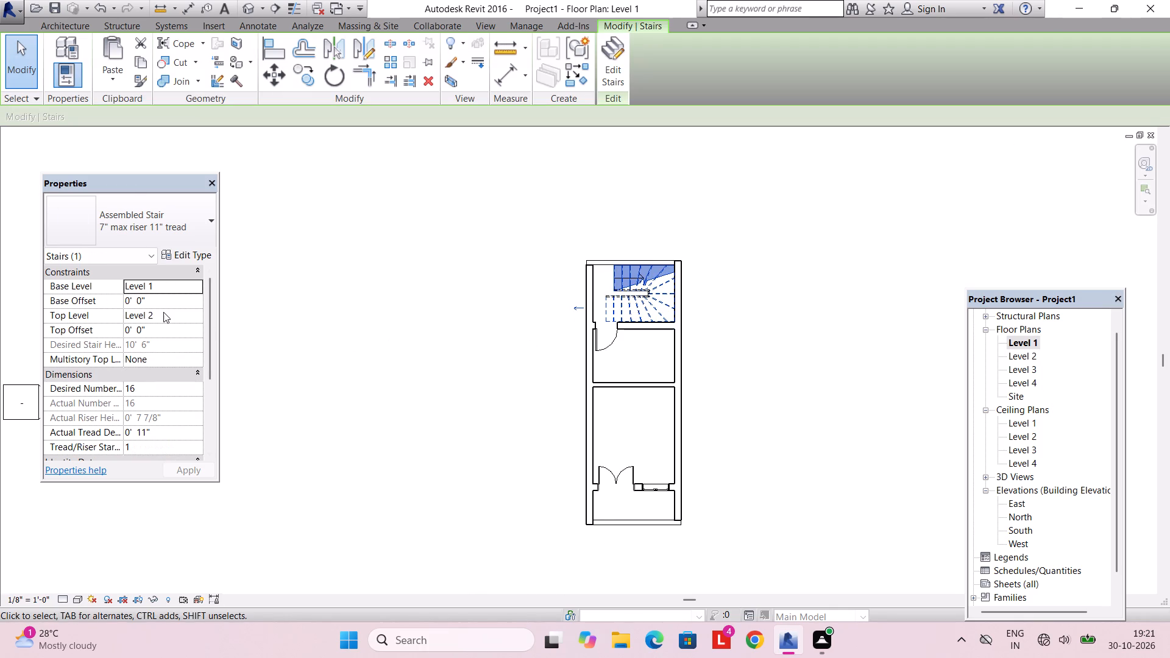
{"action": "left_click", "coordinate": [163, 312]}
{"action": "left_click", "coordinate": [199, 315]}
{"action": "left_click", "coordinate": [163, 361]}
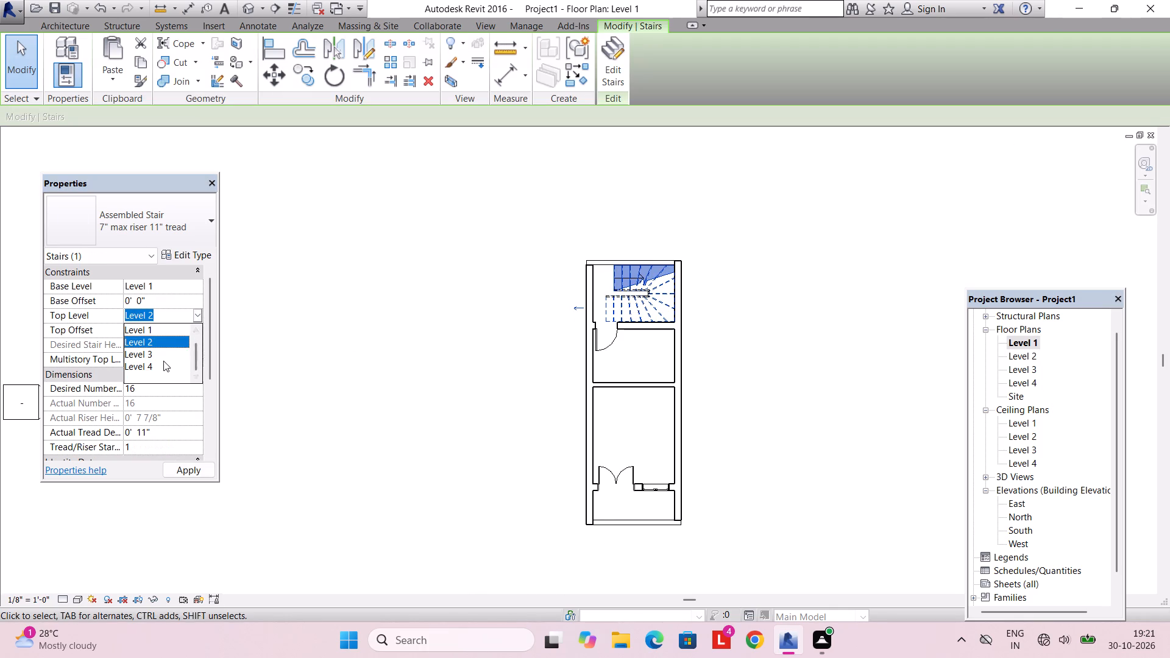
{"action": "triple_click", "coordinate": [187, 479]}
{"action": "left_click", "coordinate": [187, 477]}
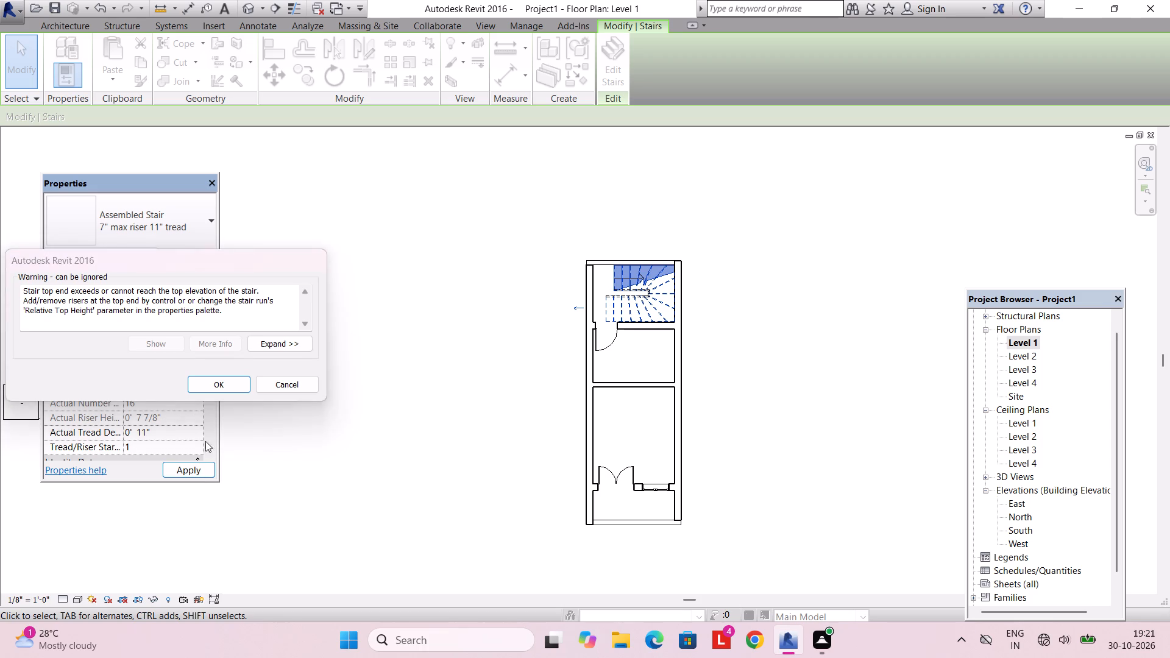
{"action": "left_click", "coordinate": [219, 378]}
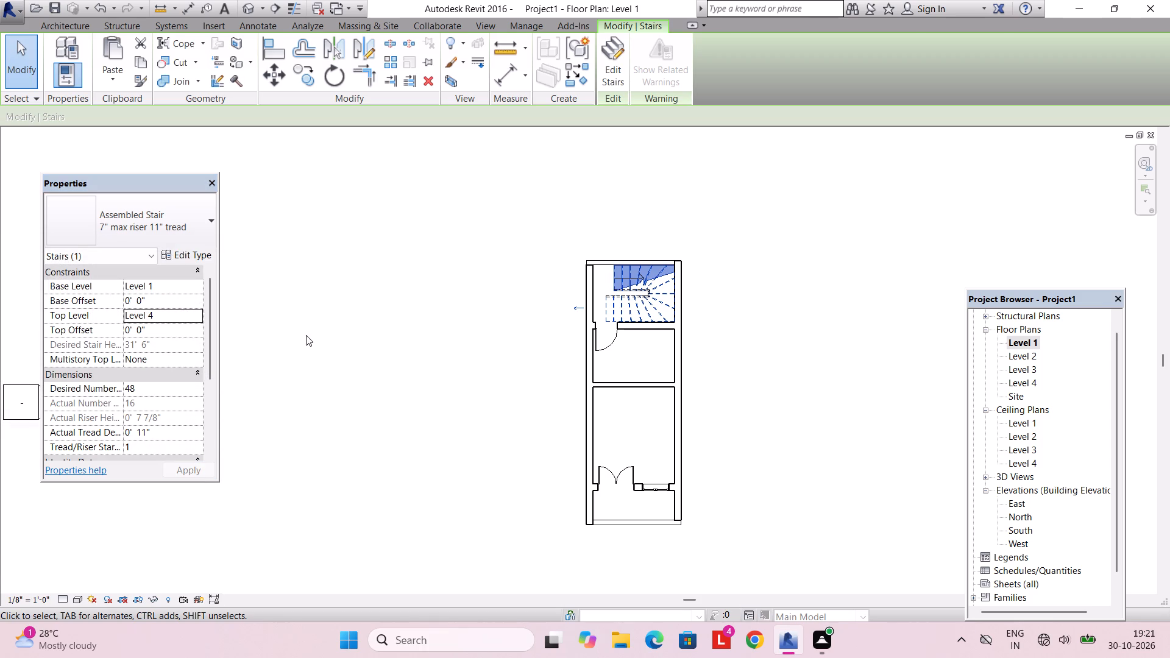
{"action": "key", "text": "Escape"}
Examine the staircase through the back openings on each floor in the default 3D view.
{"action": "left_click", "coordinate": [441, 83]}
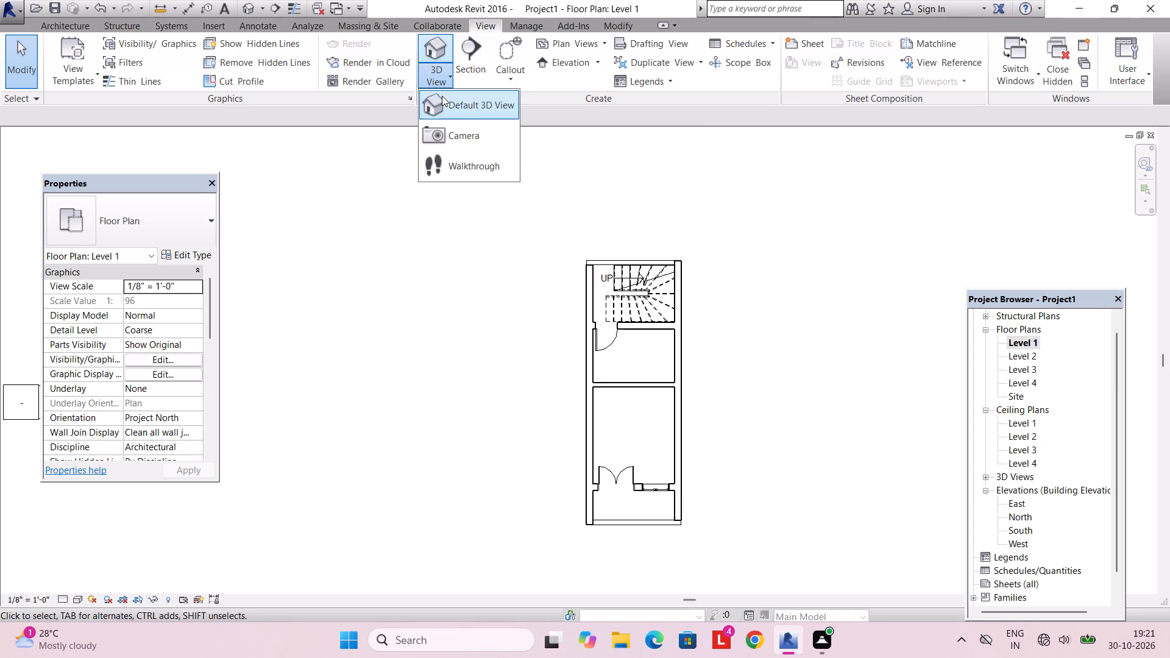
{"action": "left_click", "coordinate": [442, 96]}
{"action": "scroll", "coordinate": [499, 273], "scroll_direction": "down", "scroll_amount": 3}
{"action": "scroll", "coordinate": [509, 299], "scroll_direction": "up", "scroll_amount": 2}
{"action": "scroll", "coordinate": [511, 299], "scroll_direction": "down", "scroll_amount": 2}
{"action": "middle_click_drag", "start_coordinate": [513, 328], "coordinate": [531, 289], "text": "shift"}
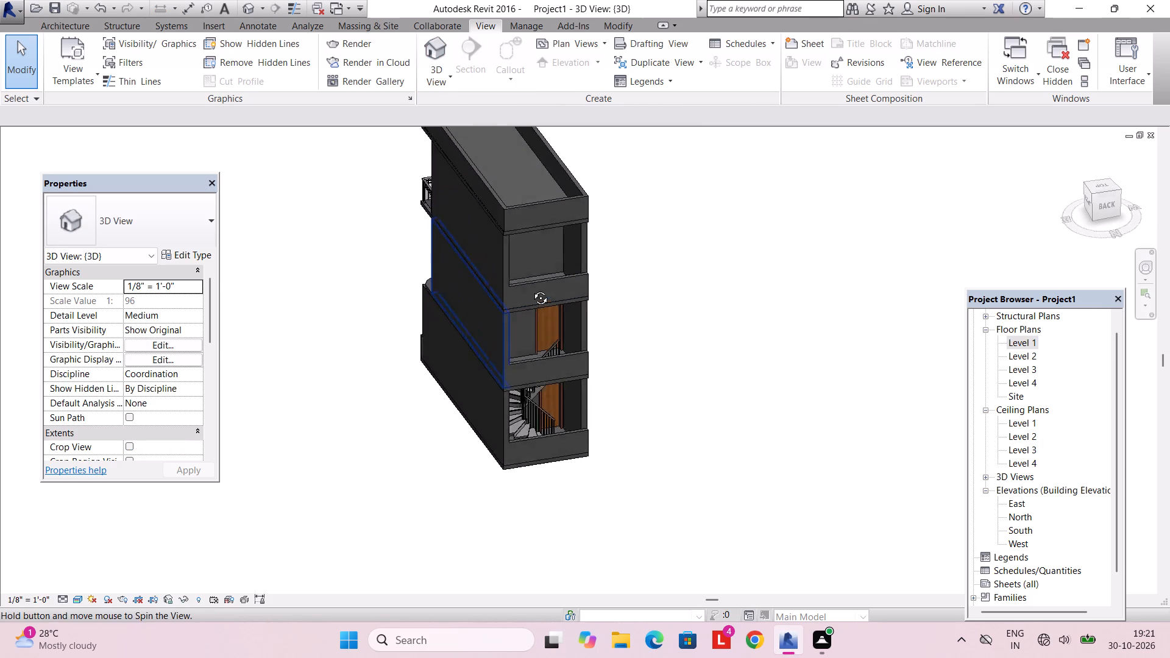
{"action": "middle_click_drag", "start_coordinate": [531, 289], "coordinate": [526, 266], "text": "shift"}
{"action": "scroll", "coordinate": [576, 347], "scroll_direction": "up", "scroll_amount": 3}
{"action": "middle_click_drag", "start_coordinate": [579, 347], "coordinate": [580, 534], "text": "shift"}
{"action": "scroll", "coordinate": [552, 541], "scroll_direction": "up", "scroll_amount": 1, "text": "shift"}
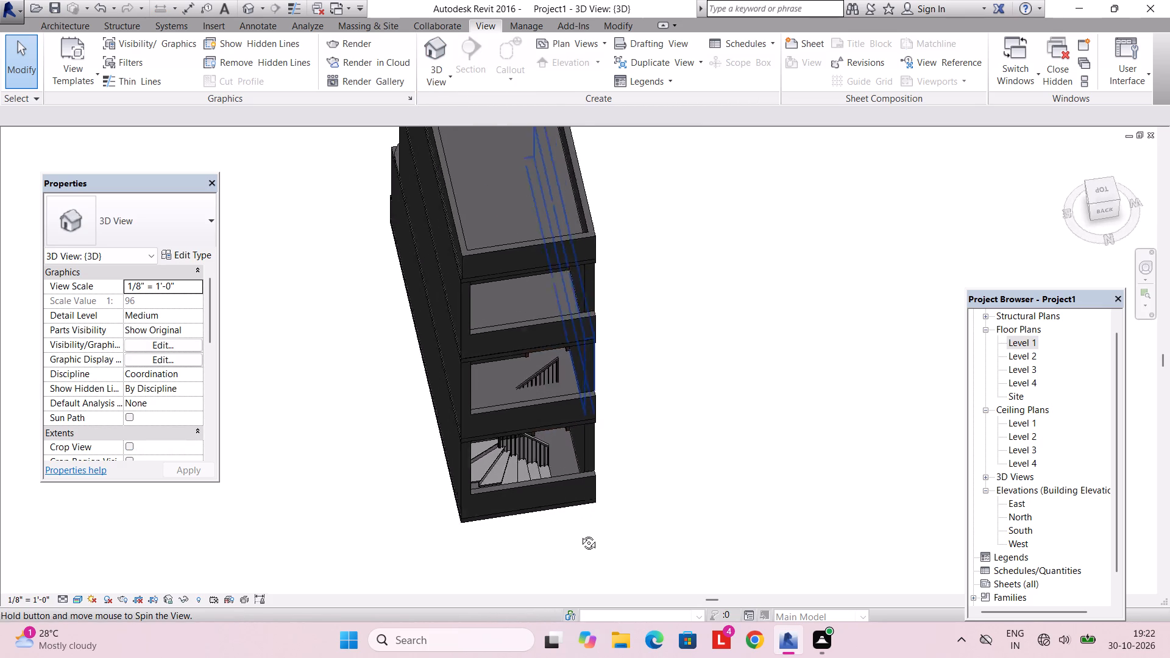
{"action": "middle_click_drag", "start_coordinate": [580, 534], "coordinate": [395, 504], "text": "shift"}
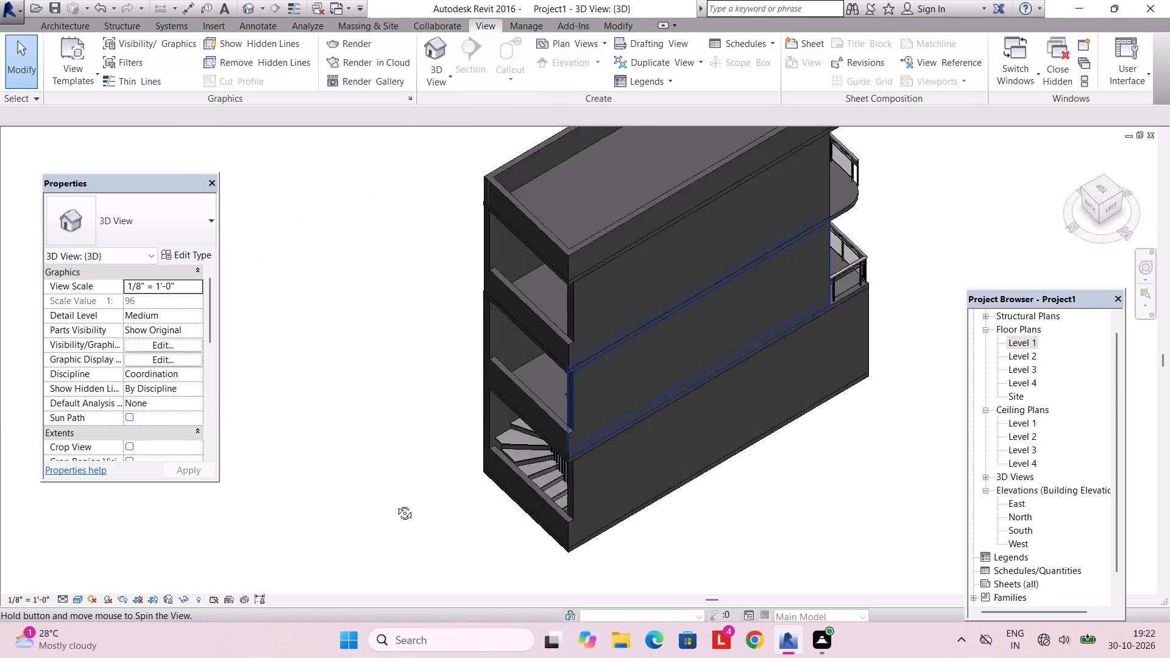
{"action": "middle_click_drag", "start_coordinate": [395, 504], "coordinate": [356, 453], "text": "shift"}
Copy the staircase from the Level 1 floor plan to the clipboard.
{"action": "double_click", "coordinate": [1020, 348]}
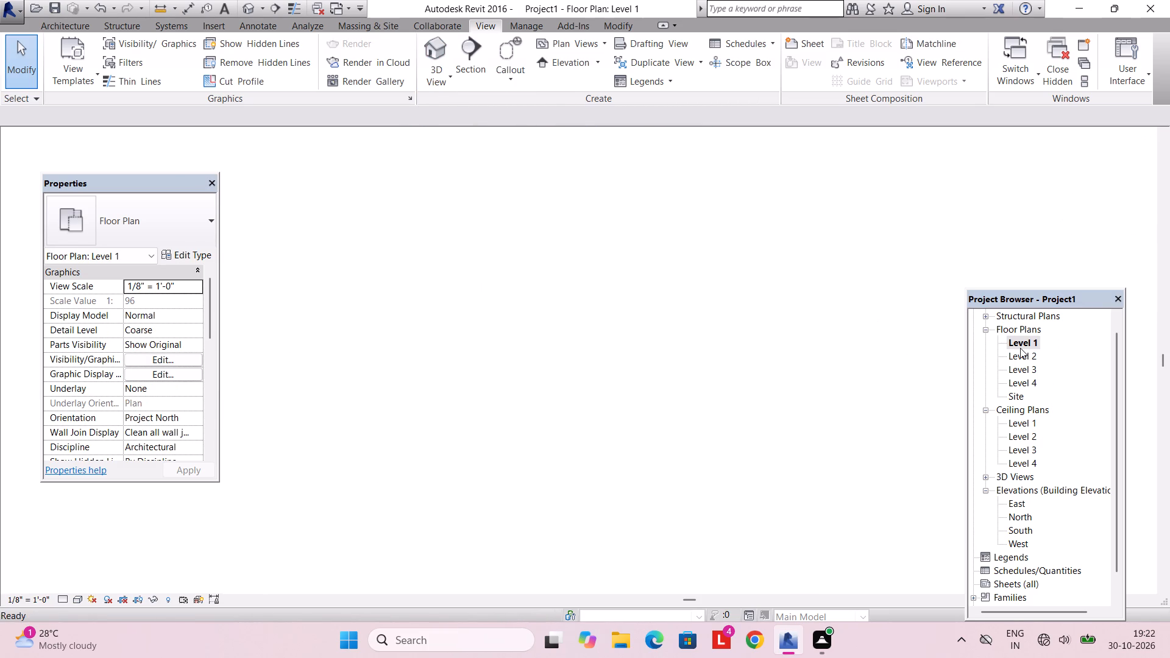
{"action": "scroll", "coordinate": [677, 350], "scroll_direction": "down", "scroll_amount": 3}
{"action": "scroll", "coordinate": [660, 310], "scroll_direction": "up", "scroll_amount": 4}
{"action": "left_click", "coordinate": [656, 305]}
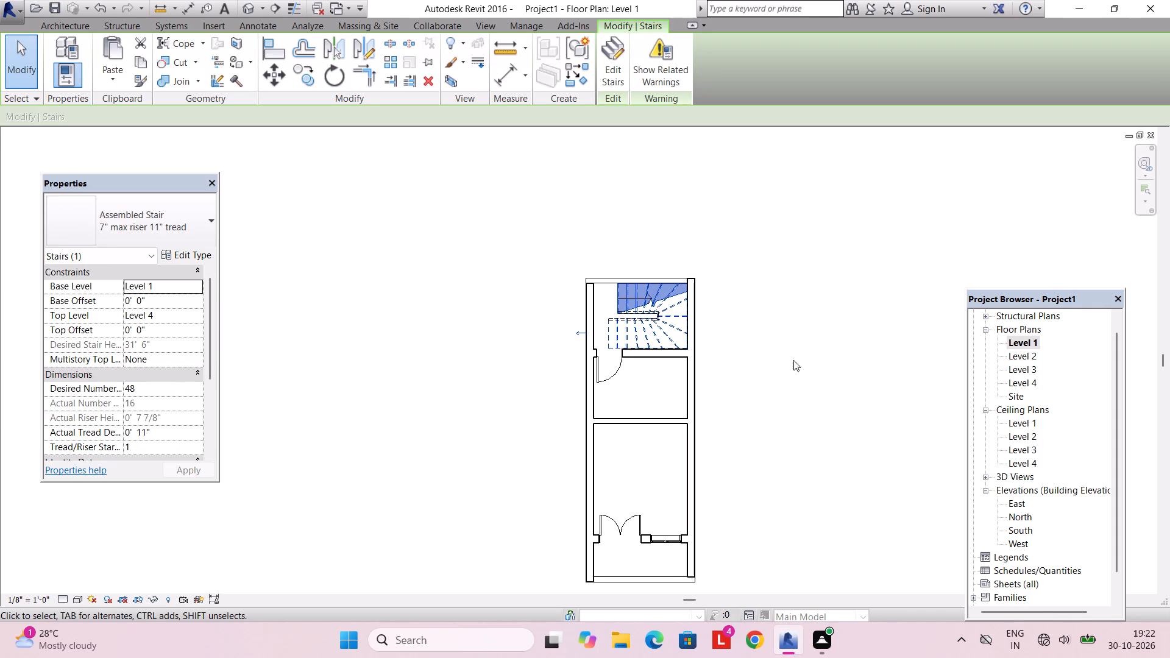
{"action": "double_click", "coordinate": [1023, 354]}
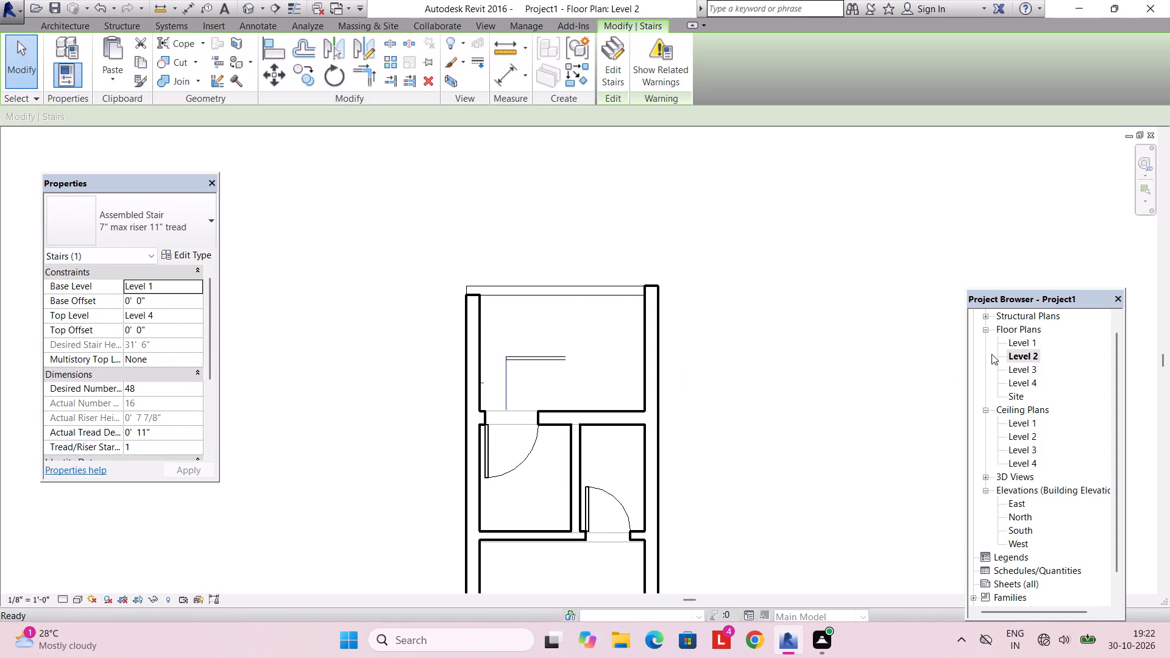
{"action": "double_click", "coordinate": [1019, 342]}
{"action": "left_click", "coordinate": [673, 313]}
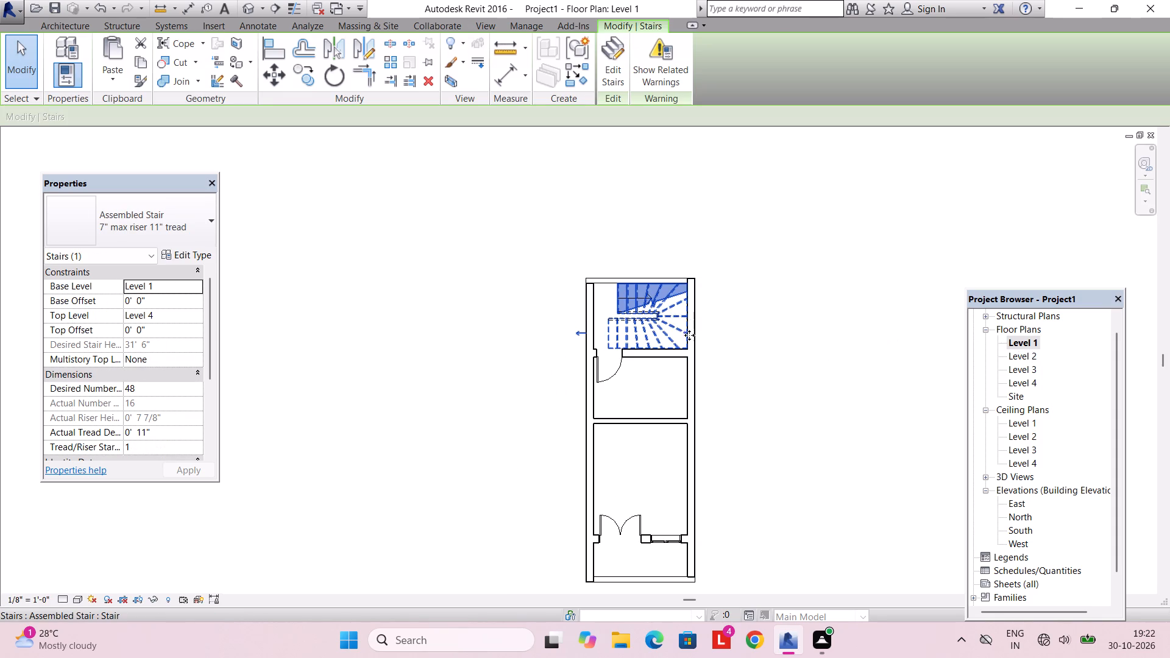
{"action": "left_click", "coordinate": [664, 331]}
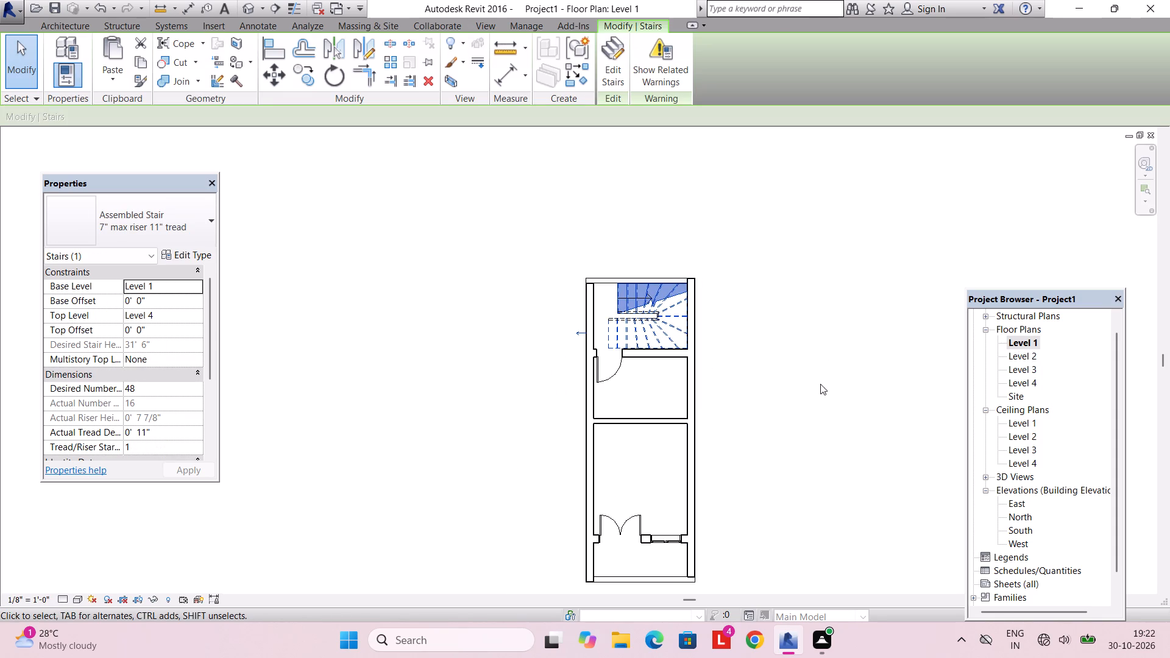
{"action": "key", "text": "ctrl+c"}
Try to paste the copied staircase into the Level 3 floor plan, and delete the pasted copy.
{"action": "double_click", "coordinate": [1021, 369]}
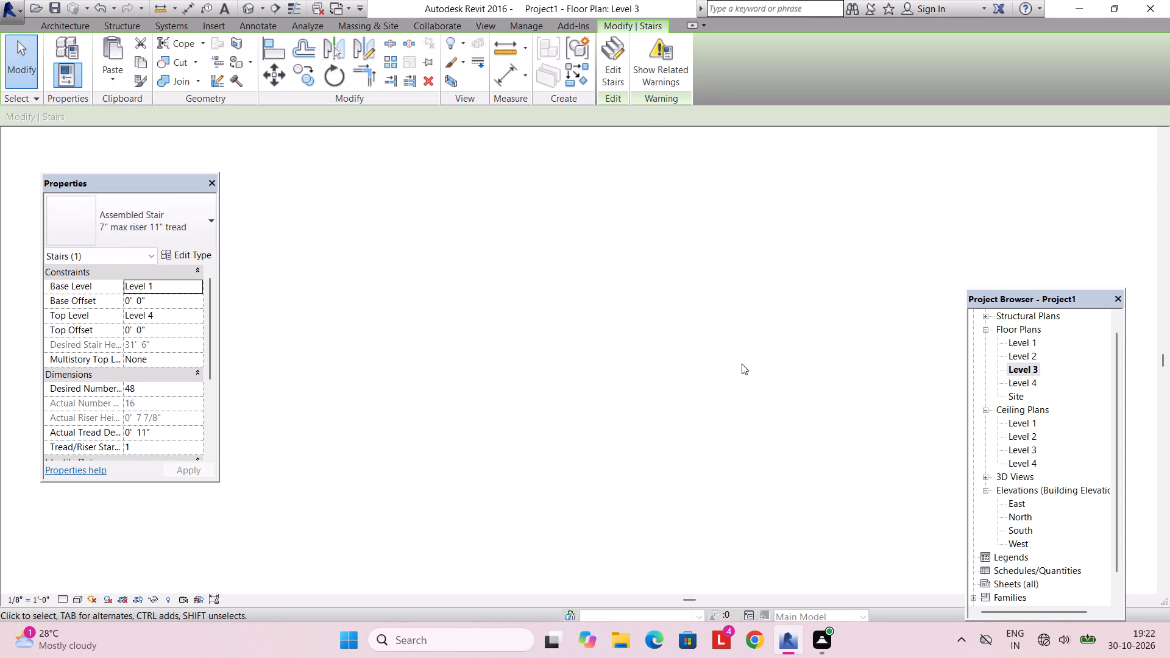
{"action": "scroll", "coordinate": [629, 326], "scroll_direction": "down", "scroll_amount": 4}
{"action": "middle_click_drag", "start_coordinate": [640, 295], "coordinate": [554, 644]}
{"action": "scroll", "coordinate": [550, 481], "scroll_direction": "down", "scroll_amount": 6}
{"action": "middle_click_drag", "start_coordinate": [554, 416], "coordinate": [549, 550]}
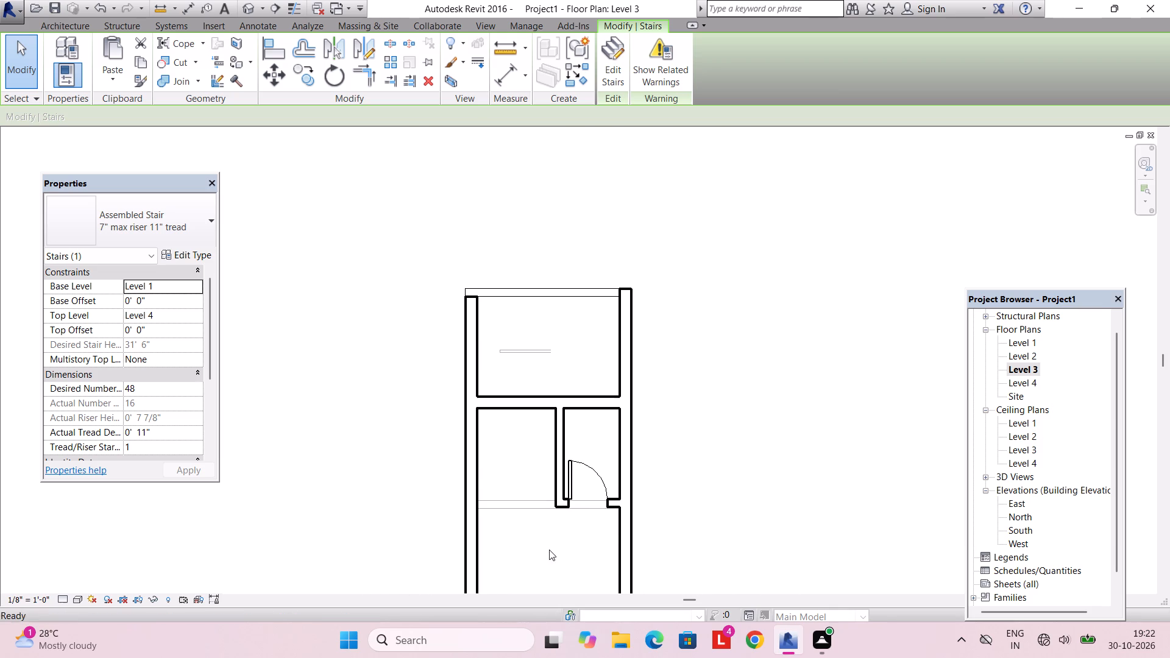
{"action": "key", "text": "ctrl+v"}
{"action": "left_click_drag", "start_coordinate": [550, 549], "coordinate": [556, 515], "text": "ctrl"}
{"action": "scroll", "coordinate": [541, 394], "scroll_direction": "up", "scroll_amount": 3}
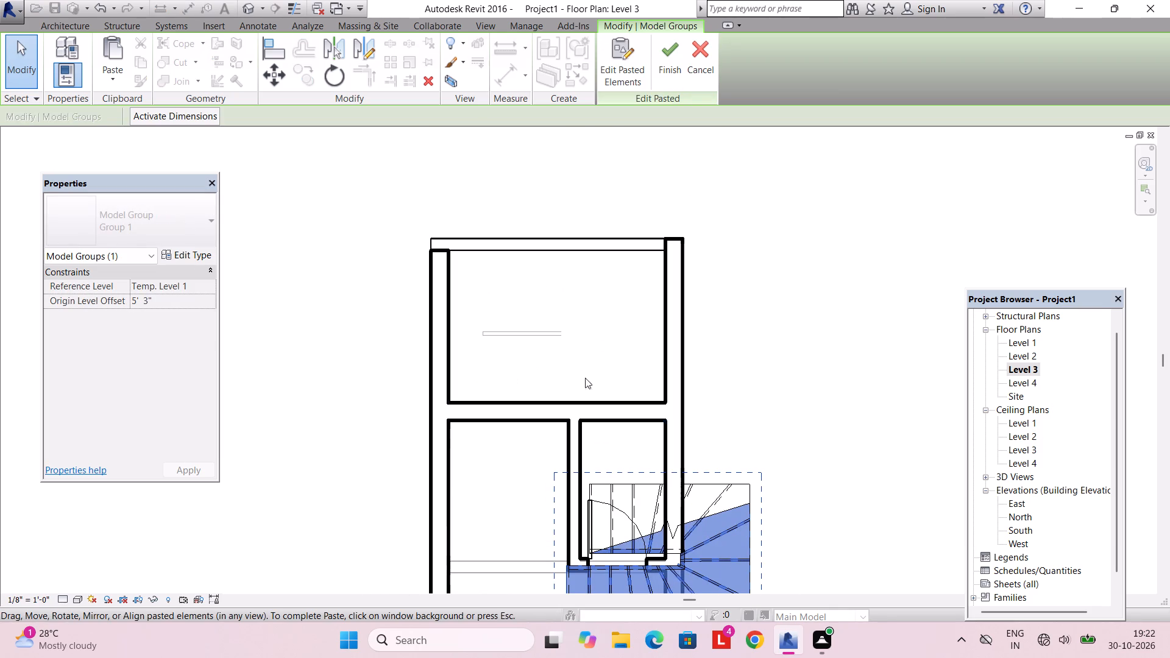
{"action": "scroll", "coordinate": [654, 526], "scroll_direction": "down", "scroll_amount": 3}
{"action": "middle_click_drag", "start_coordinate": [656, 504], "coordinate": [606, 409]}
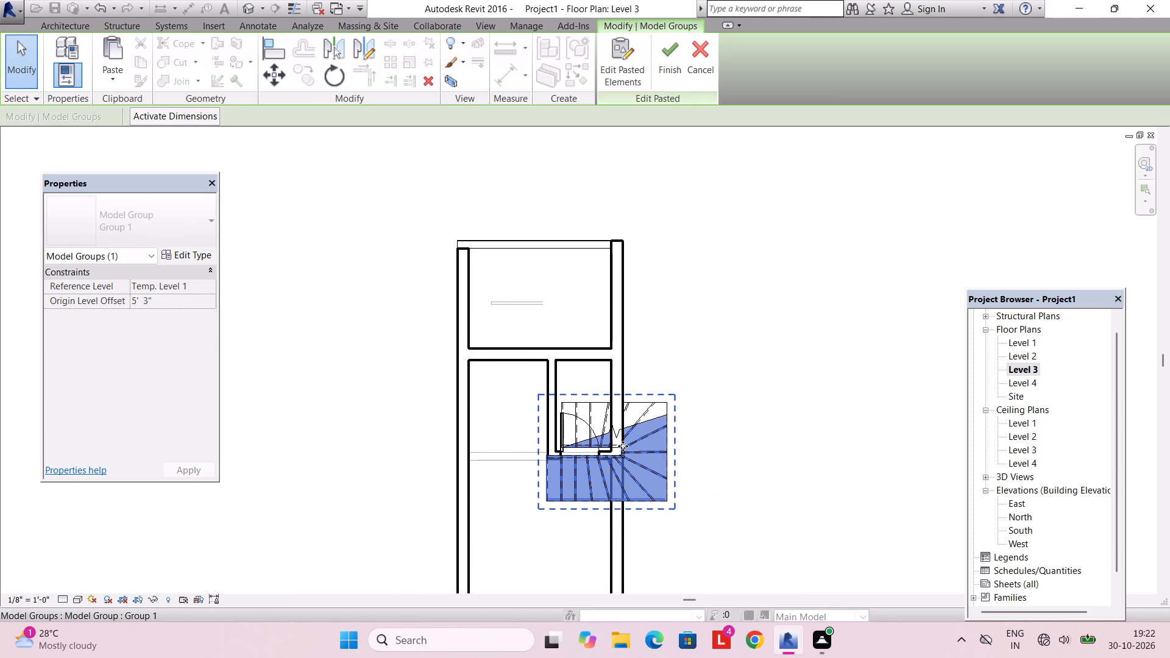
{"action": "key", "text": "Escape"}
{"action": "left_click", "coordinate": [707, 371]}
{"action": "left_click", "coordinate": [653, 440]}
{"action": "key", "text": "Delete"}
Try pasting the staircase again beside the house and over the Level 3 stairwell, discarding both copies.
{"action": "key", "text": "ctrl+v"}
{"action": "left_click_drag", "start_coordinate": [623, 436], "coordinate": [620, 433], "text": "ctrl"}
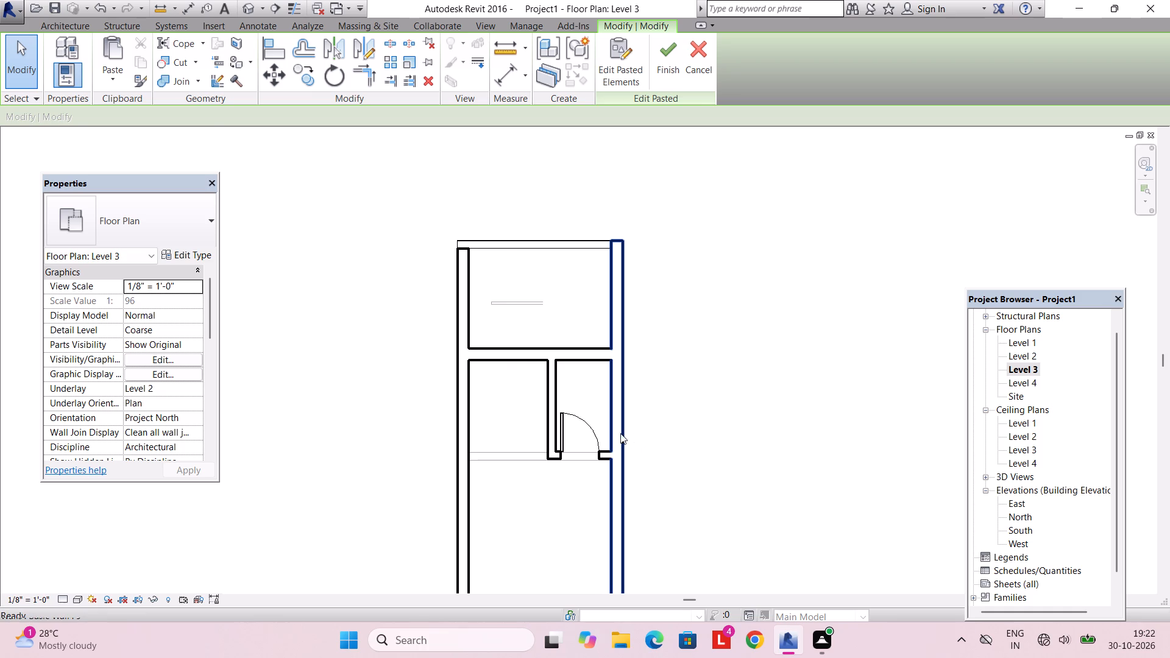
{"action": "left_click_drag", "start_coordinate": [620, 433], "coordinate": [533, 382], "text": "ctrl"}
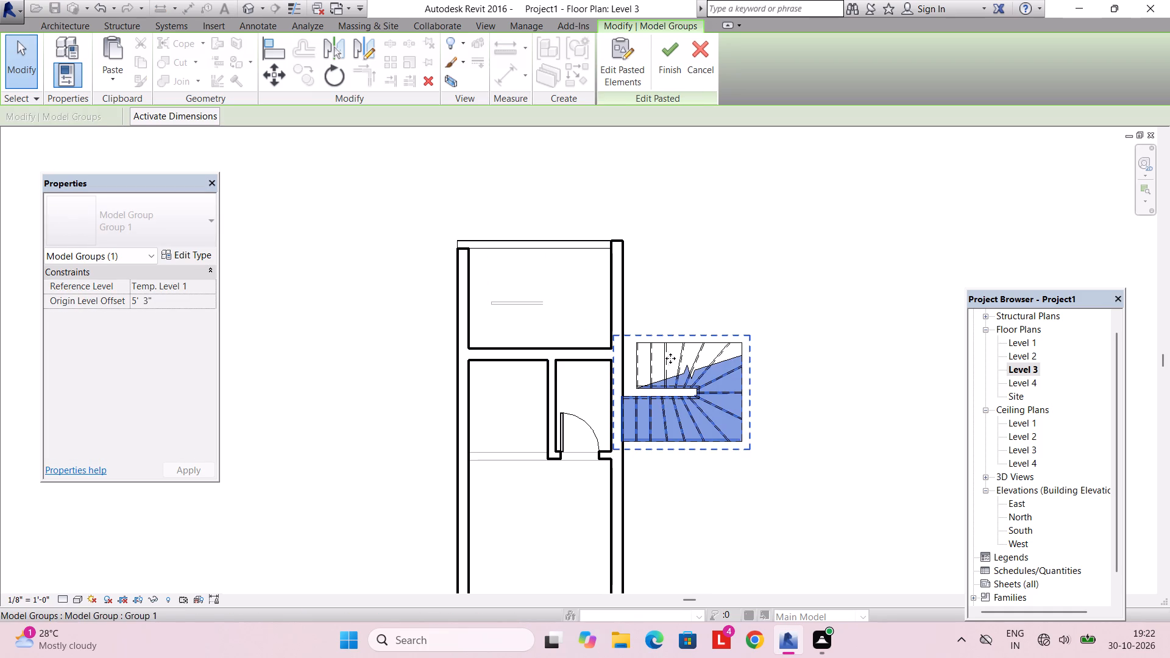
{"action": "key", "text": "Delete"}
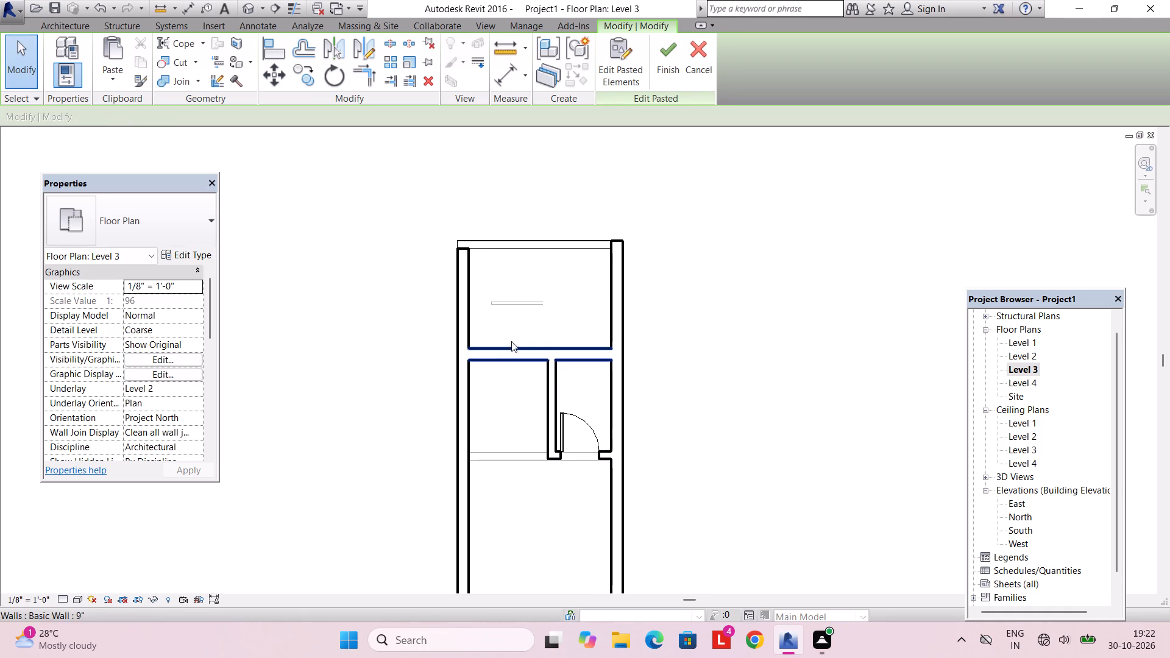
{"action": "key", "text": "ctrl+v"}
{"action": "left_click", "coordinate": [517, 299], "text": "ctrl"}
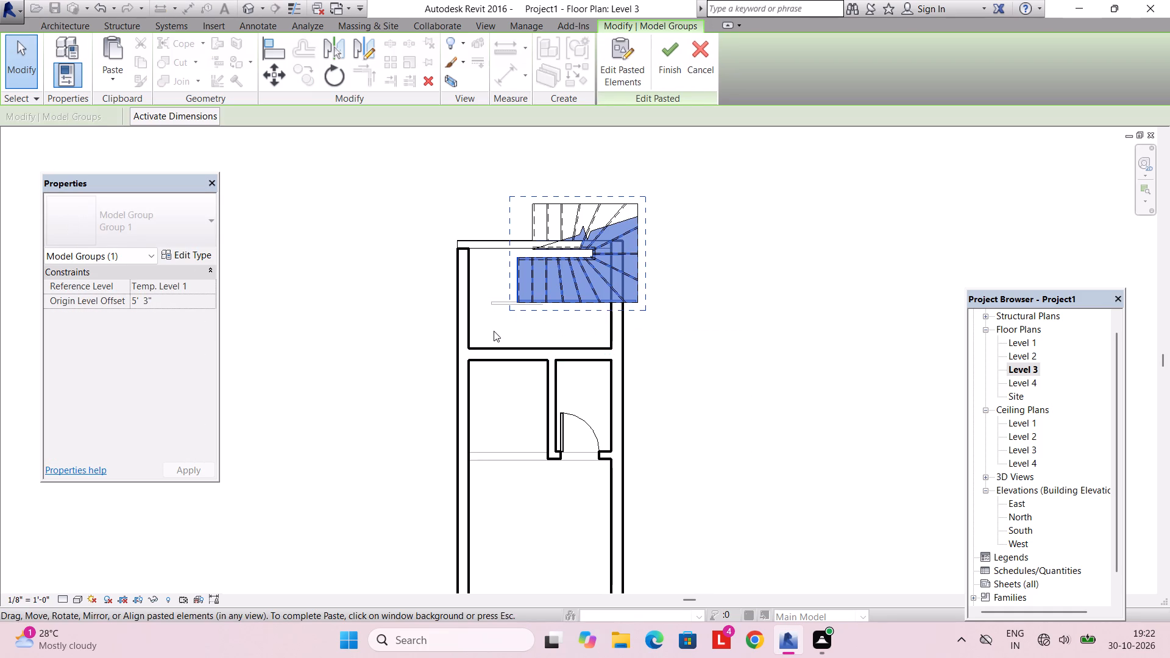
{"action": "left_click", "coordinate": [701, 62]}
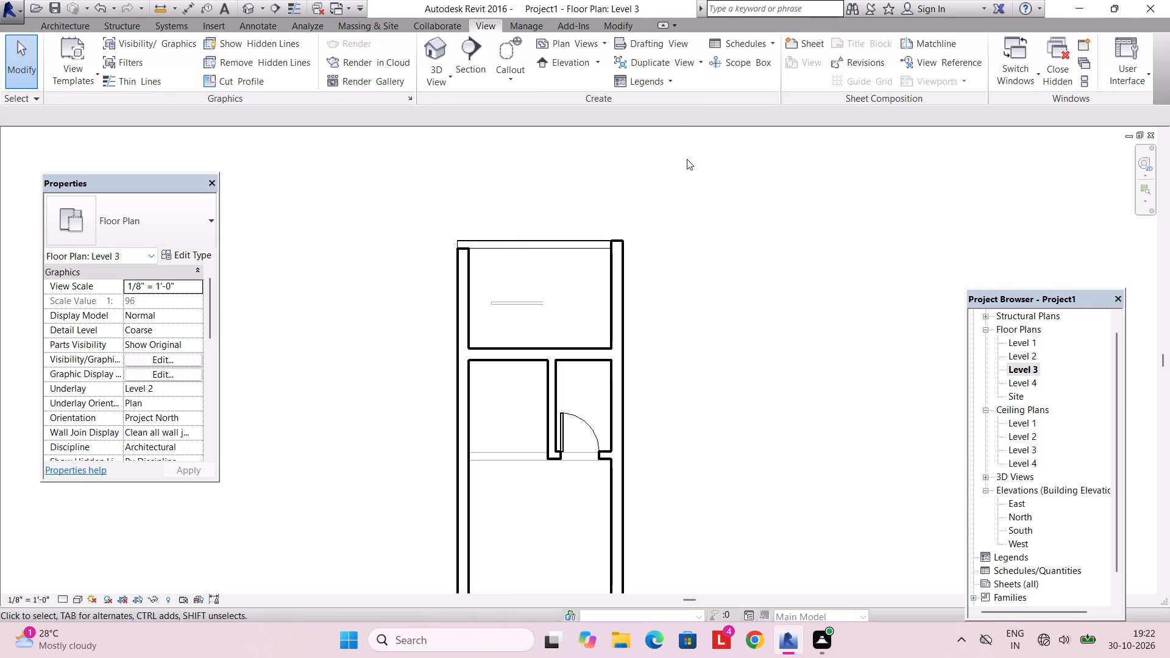
Examine the staircase and the back openings on all floors from several angles in the default 3D view.
{"action": "left_click", "coordinate": [424, 87]}
{"action": "left_click", "coordinate": [441, 105]}
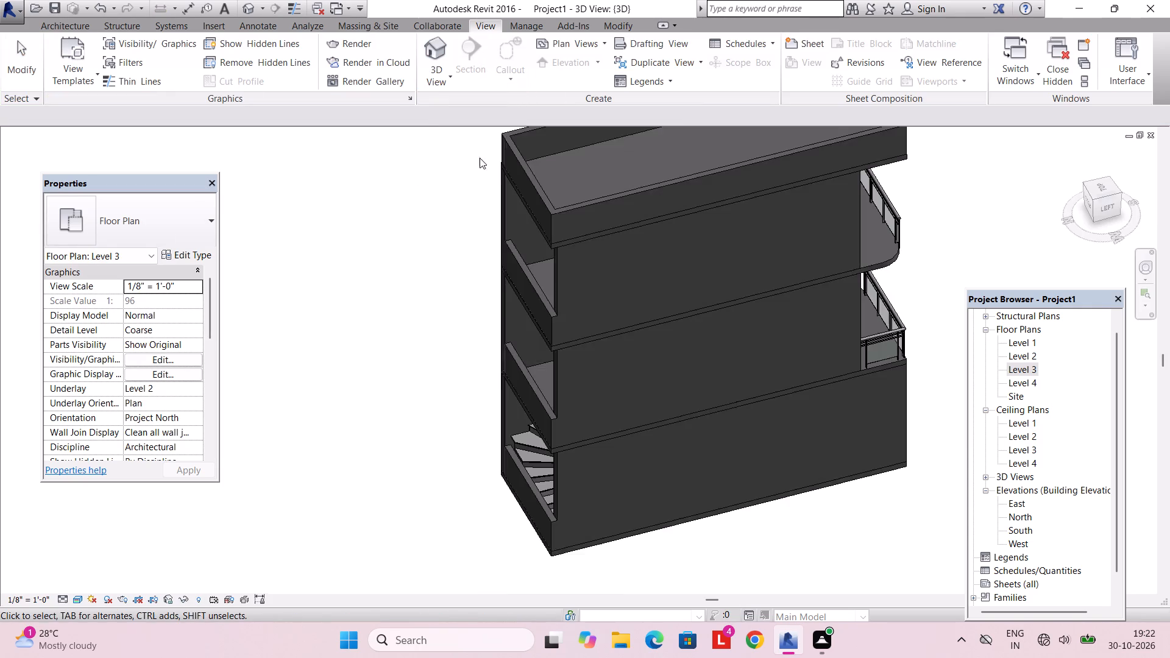
{"action": "scroll", "coordinate": [503, 291], "scroll_direction": "down", "scroll_amount": 4}
{"action": "scroll", "coordinate": [503, 292], "scroll_direction": "up", "scroll_amount": 2}
{"action": "middle_click_drag", "start_coordinate": [520, 324], "coordinate": [597, 276]}
{"action": "scroll", "coordinate": [596, 307], "scroll_direction": "up", "scroll_amount": 4}
{"action": "middle_click_drag", "start_coordinate": [594, 315], "coordinate": [638, 292], "text": "shift"}
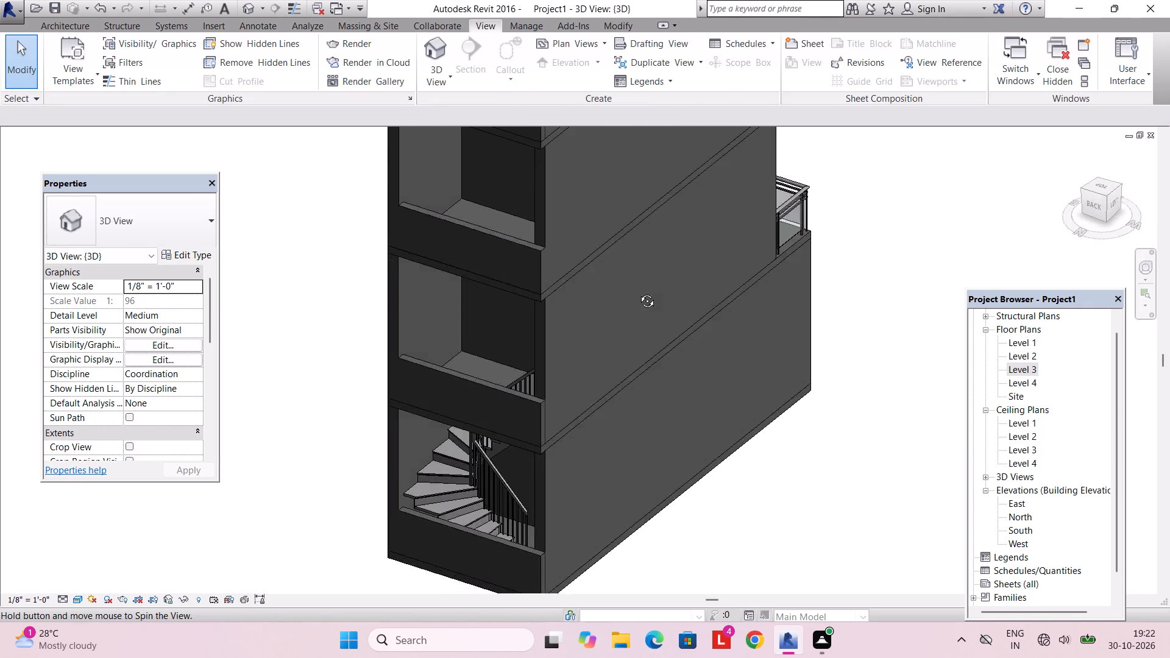
{"action": "middle_click_drag", "start_coordinate": [638, 292], "coordinate": [676, 269], "text": "shift"}
{"action": "middle_click_drag", "start_coordinate": [598, 300], "coordinate": [675, 403], "text": "shift"}
{"action": "middle_click_drag", "start_coordinate": [632, 377], "coordinate": [607, 431], "text": "shift"}
{"action": "middle_click_drag", "start_coordinate": [564, 443], "coordinate": [545, 402], "text": "shift"}
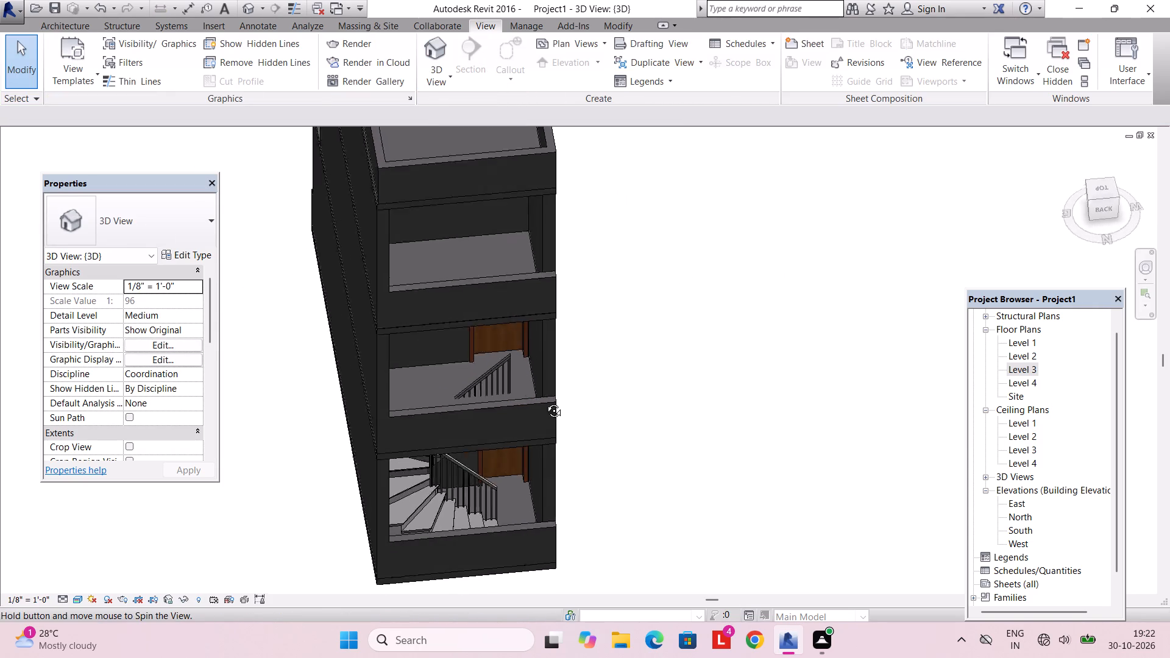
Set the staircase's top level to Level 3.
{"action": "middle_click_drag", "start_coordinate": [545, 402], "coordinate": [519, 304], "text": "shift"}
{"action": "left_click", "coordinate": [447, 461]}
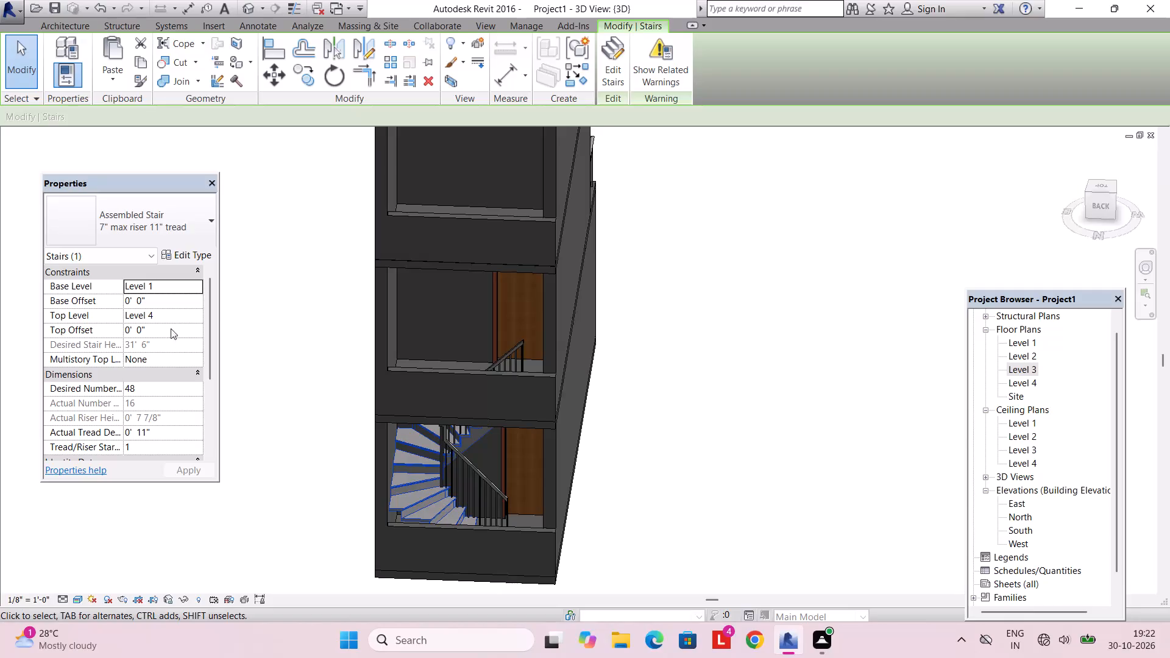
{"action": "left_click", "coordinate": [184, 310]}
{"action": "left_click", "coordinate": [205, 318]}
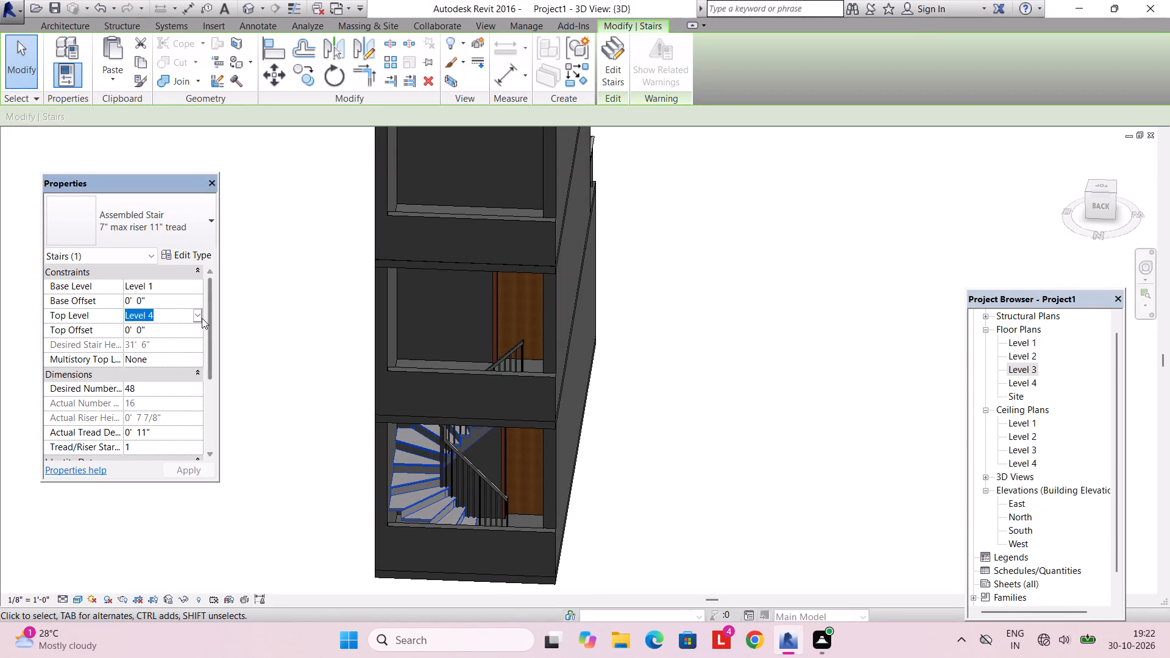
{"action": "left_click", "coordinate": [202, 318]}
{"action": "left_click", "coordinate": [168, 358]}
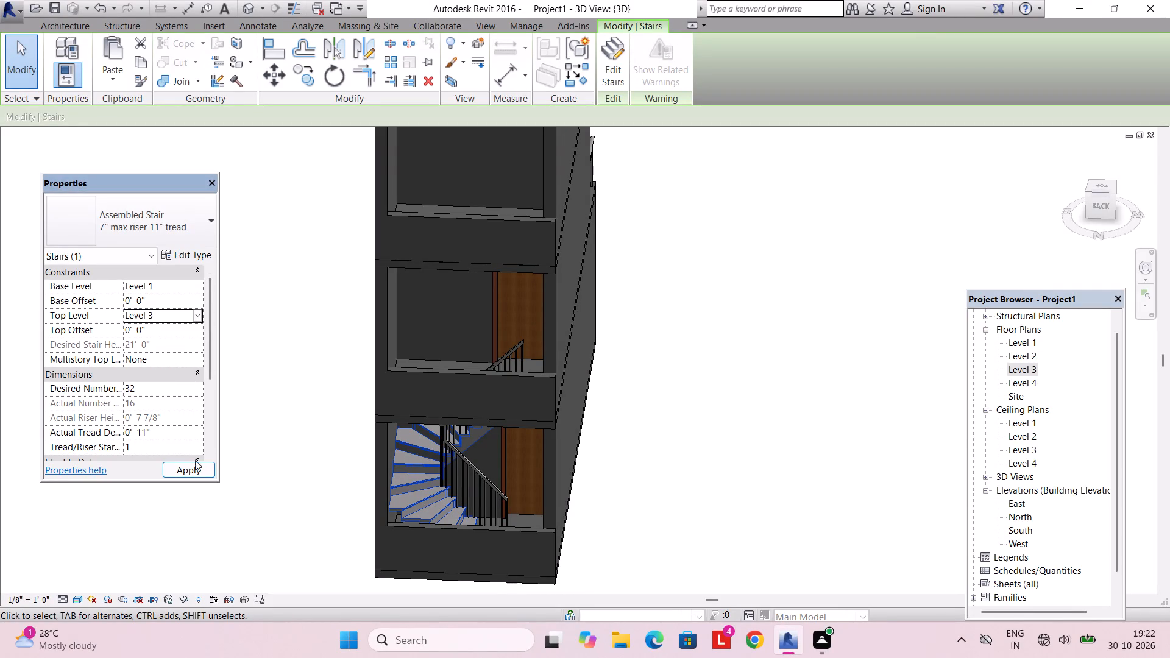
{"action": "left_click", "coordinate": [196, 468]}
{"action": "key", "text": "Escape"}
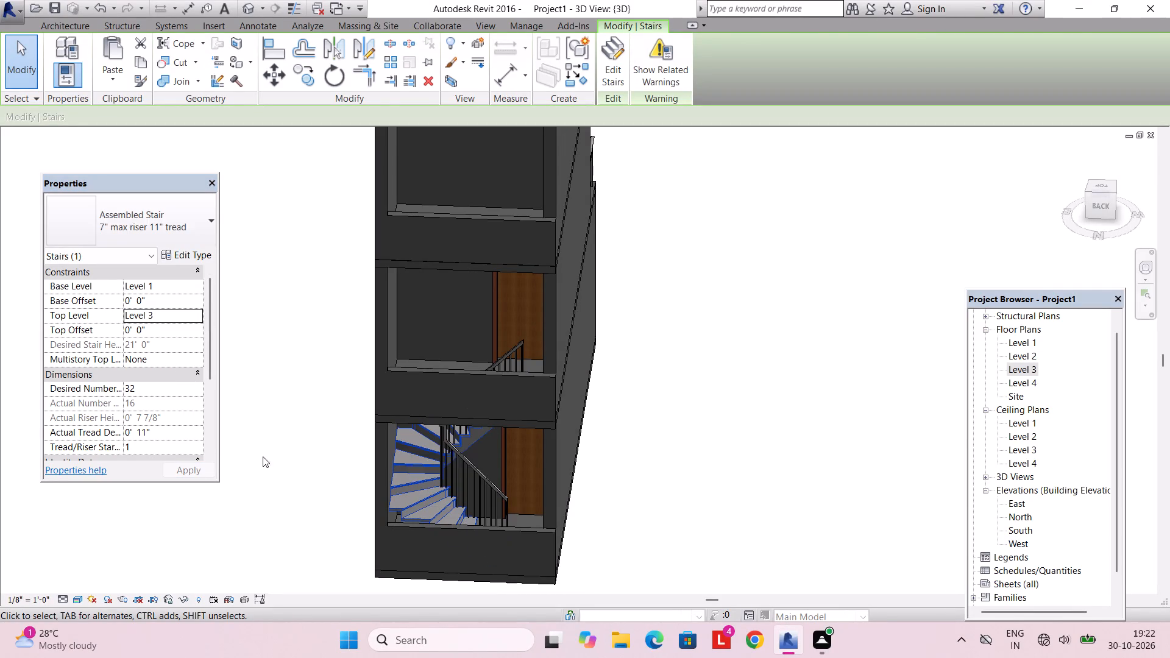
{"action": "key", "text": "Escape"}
Open the staircase for editing in the Level 1 floor plan and delete its U-shaped winder run.
{"action": "scroll", "coordinate": [180, 368], "scroll_direction": "up", "scroll_amount": 1}
{"action": "scroll", "coordinate": [190, 363], "scroll_direction": "down", "scroll_amount": 3}
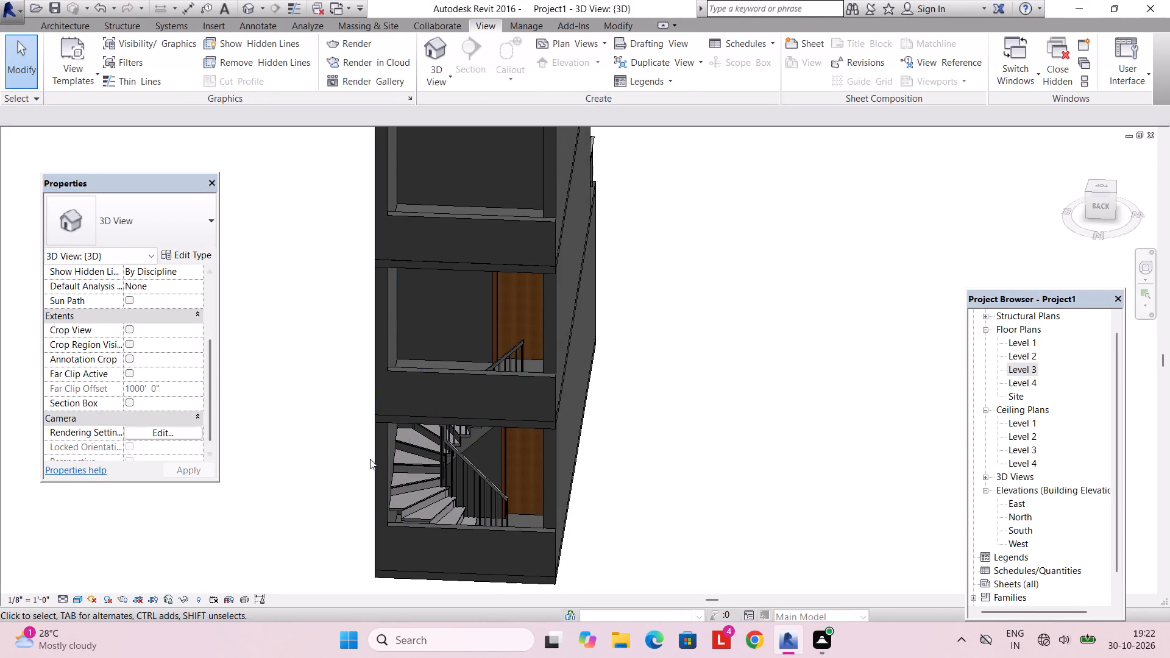
{"action": "left_click", "coordinate": [424, 464]}
{"action": "scroll", "coordinate": [520, 402], "scroll_direction": "down", "scroll_amount": 3}
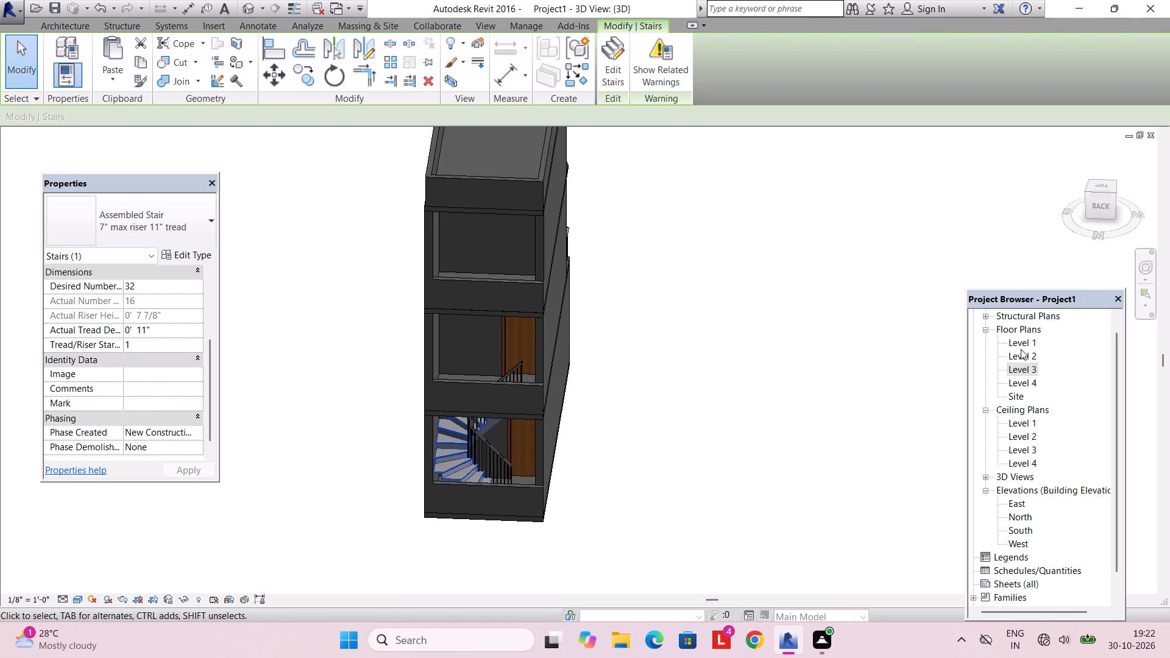
{"action": "double_click", "coordinate": [1023, 339]}
{"action": "scroll", "coordinate": [639, 405], "scroll_direction": "down", "scroll_amount": 6}
{"action": "middle_click_drag", "start_coordinate": [632, 384], "coordinate": [629, 447]}
{"action": "scroll", "coordinate": [632, 432], "scroll_direction": "up", "scroll_amount": 7}
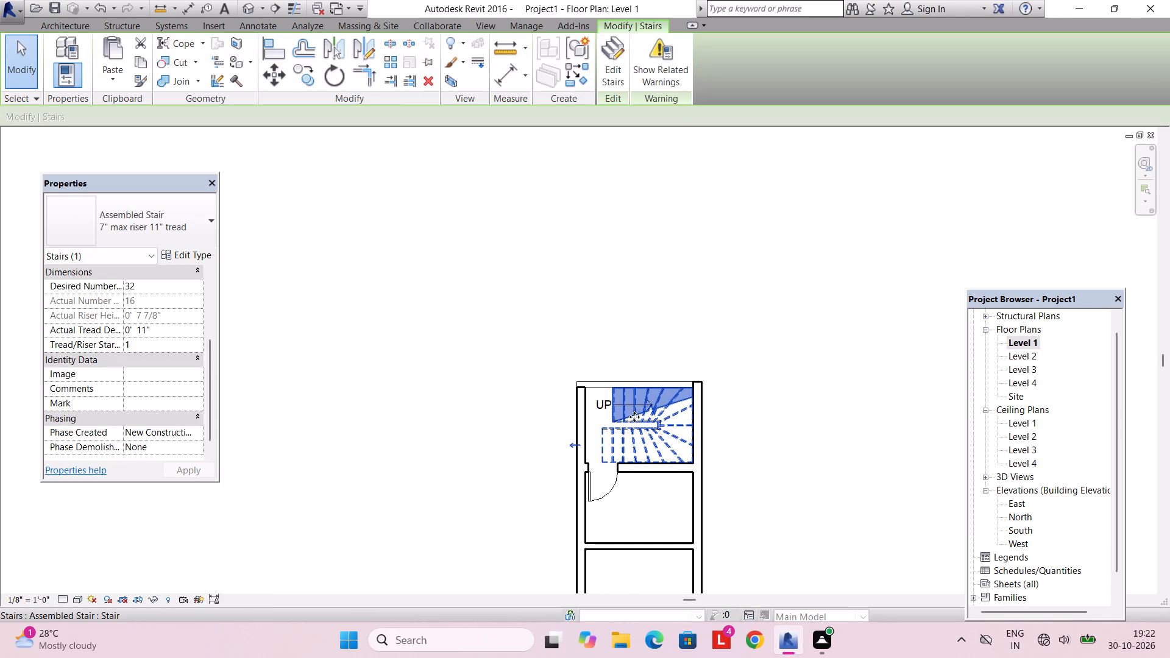
{"action": "left_click", "coordinate": [637, 411]}
{"action": "double_click", "coordinate": [637, 412]}
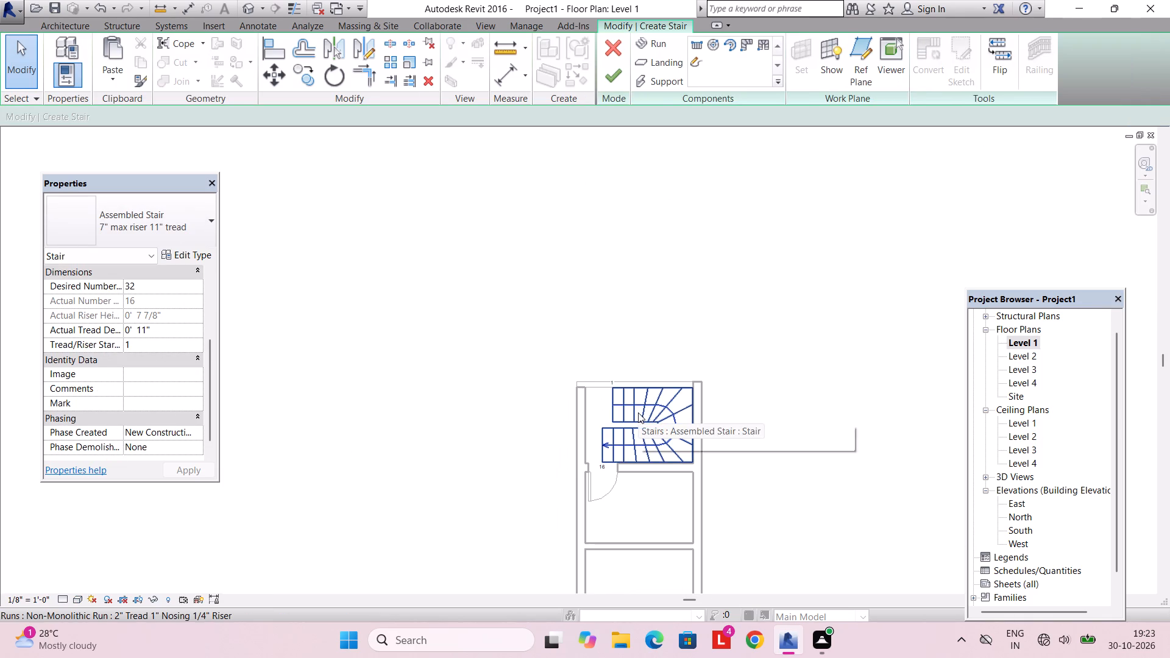
{"action": "key", "text": "Delete"}
{"action": "key", "text": "Delete"}
{"action": "key", "text": "Delete"}
{"action": "left_click", "coordinate": [652, 431]}
{"action": "key", "text": "Delete"}
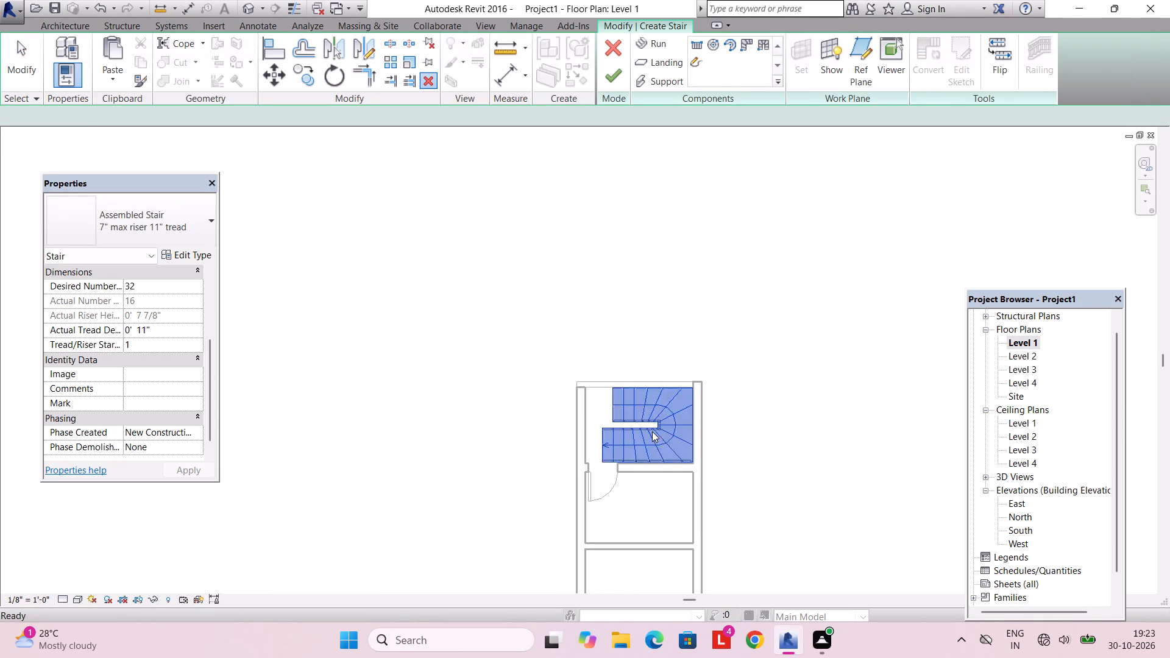
Check the stairwell in the Level 2 floor plan and finish the stair edit without any run.
{"action": "scroll", "coordinate": [682, 423], "scroll_direction": "down", "scroll_amount": 3}
{"action": "double_click", "coordinate": [1014, 356]}
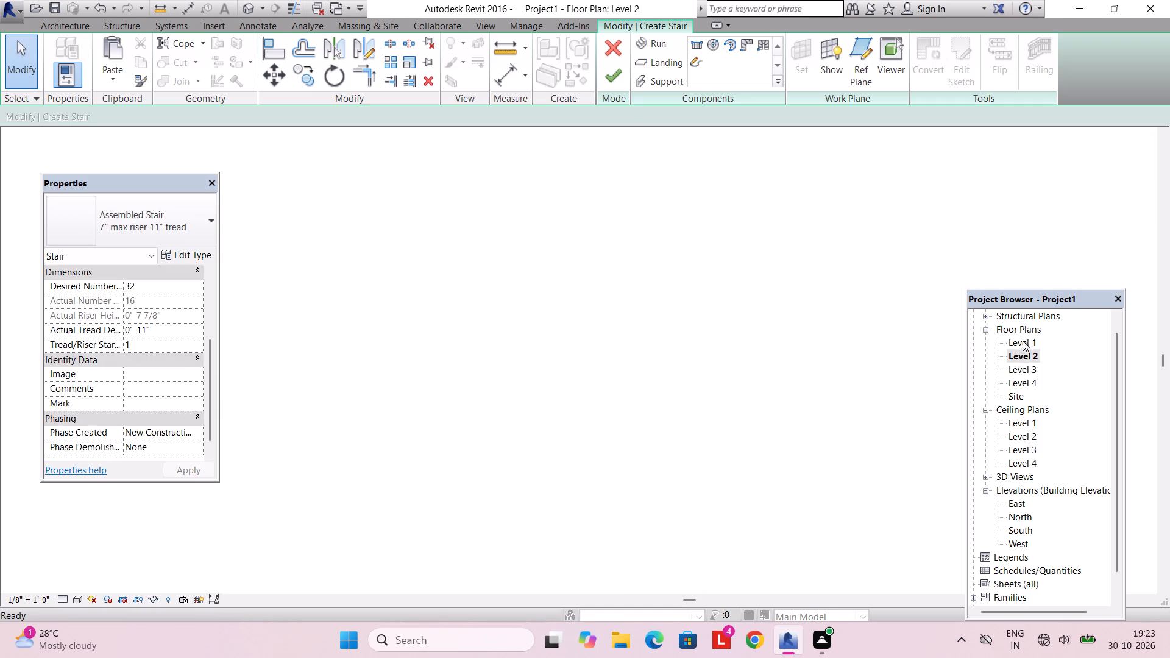
{"action": "double_click", "coordinate": [1023, 338]}
{"action": "double_click", "coordinate": [1029, 357]}
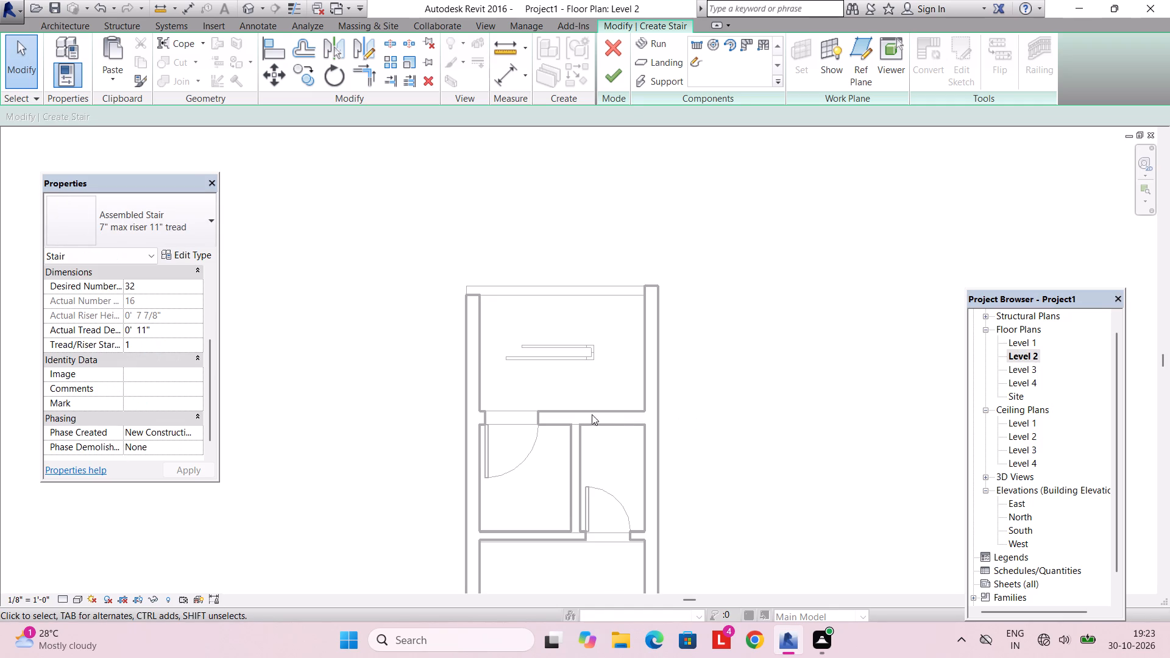
{"action": "left_click", "coordinate": [572, 359]}
{"action": "left_click", "coordinate": [607, 82]}
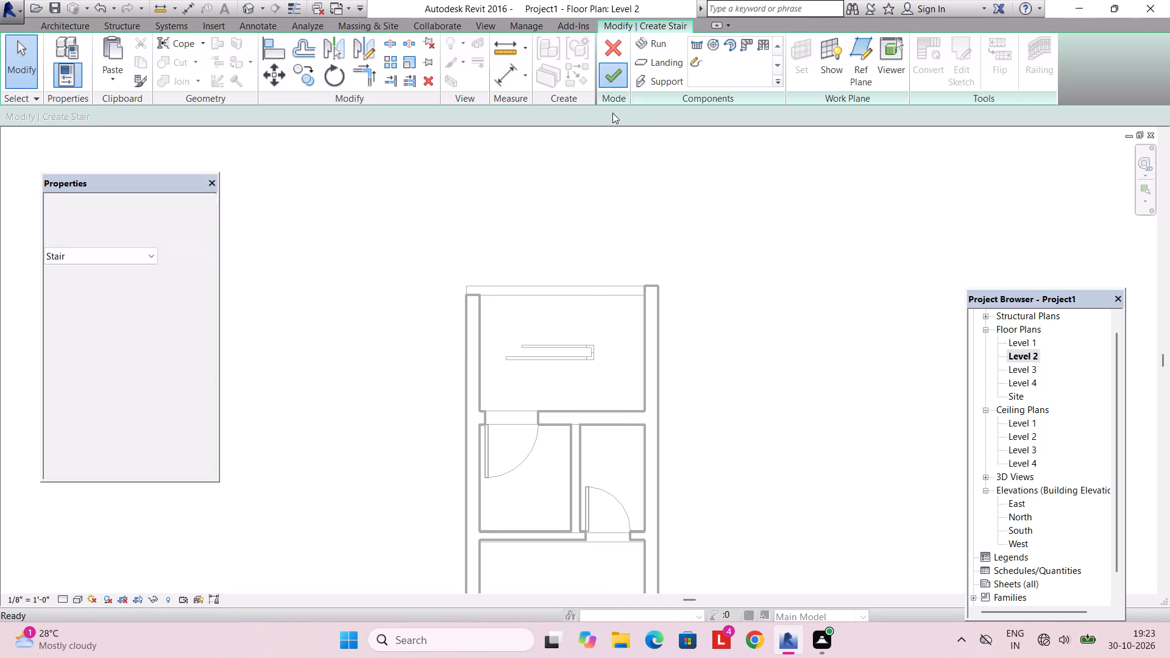
{"action": "left_click", "coordinate": [622, 324]}
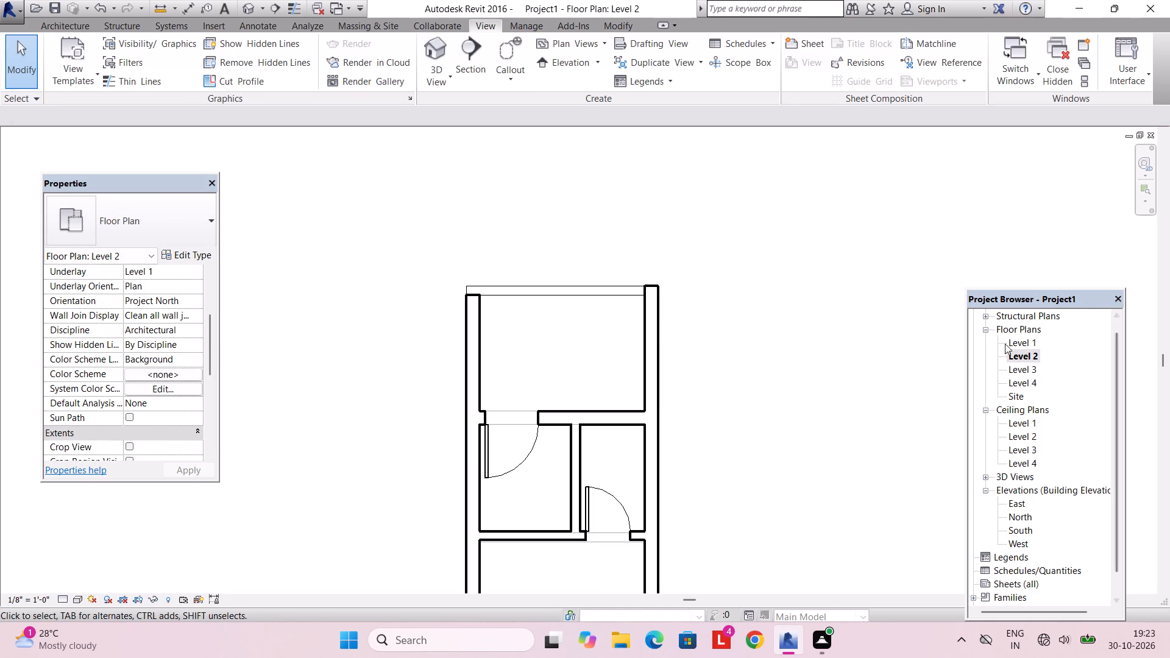
Examine the emptied stairwell in the Level 1 floor plan and from the back in the default 3D view.
{"action": "double_click", "coordinate": [1036, 339]}
{"action": "scroll", "coordinate": [669, 361], "scroll_direction": "up", "scroll_amount": 3}
{"action": "middle_click_drag", "start_coordinate": [653, 436], "coordinate": [595, 316]}
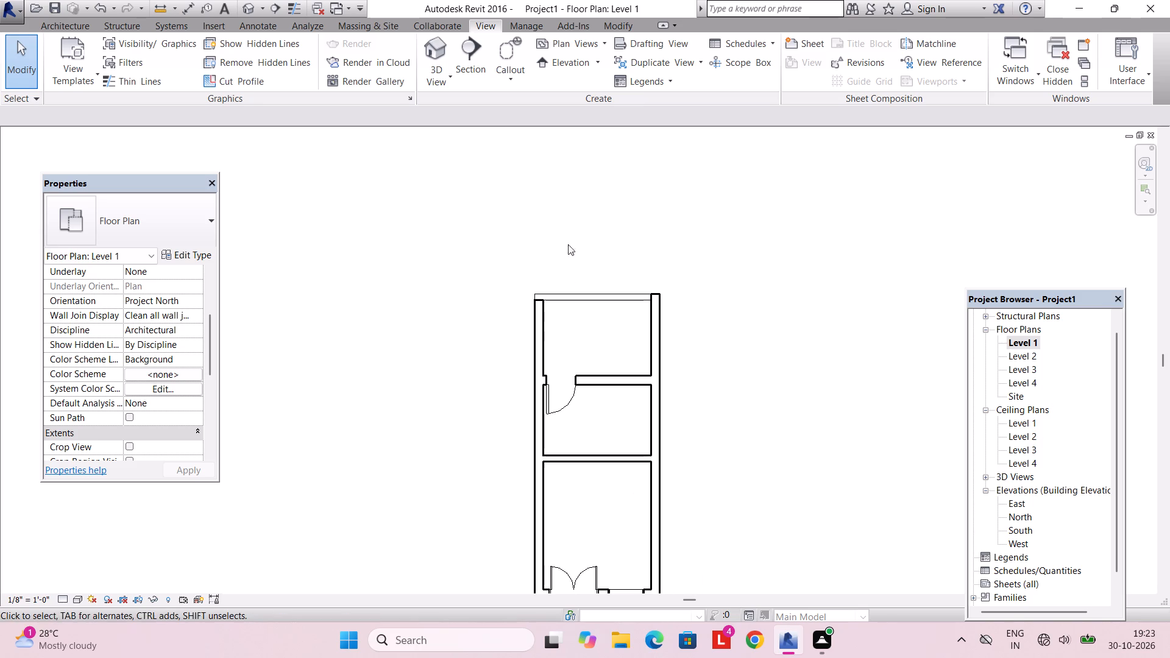
{"action": "left_click", "coordinate": [447, 82]}
{"action": "left_click", "coordinate": [430, 120]}
{"action": "left_click", "coordinate": [441, 107]}
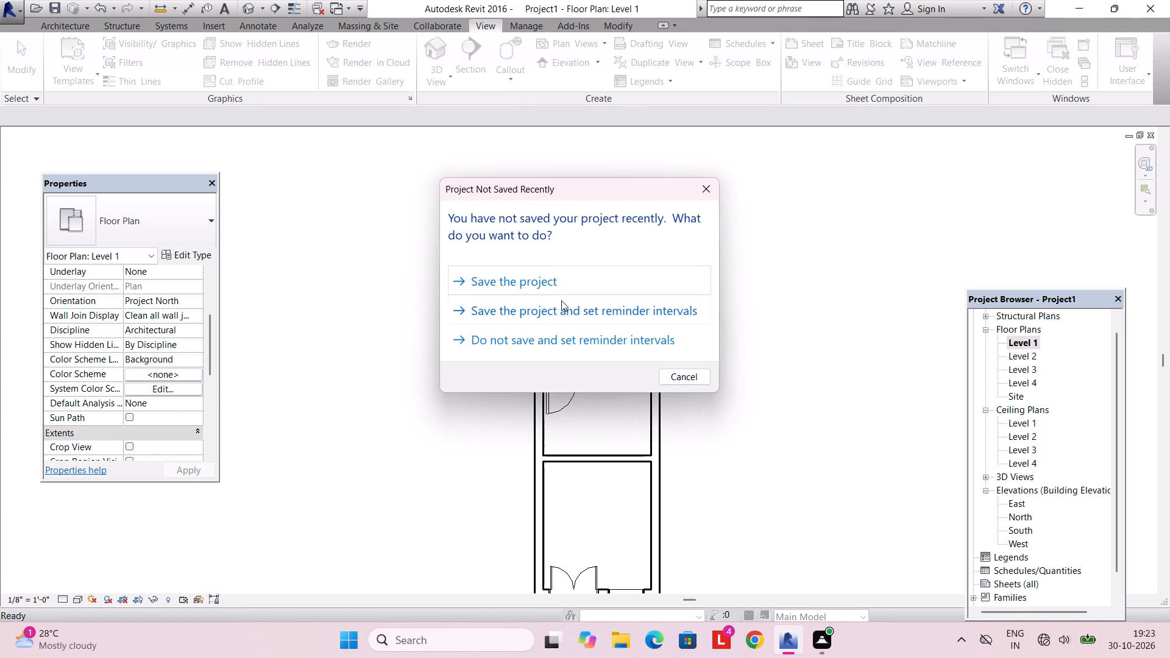
{"action": "left_click", "coordinate": [717, 194]}
{"action": "middle_click_drag", "start_coordinate": [555, 358], "coordinate": [574, 403], "text": "shift"}
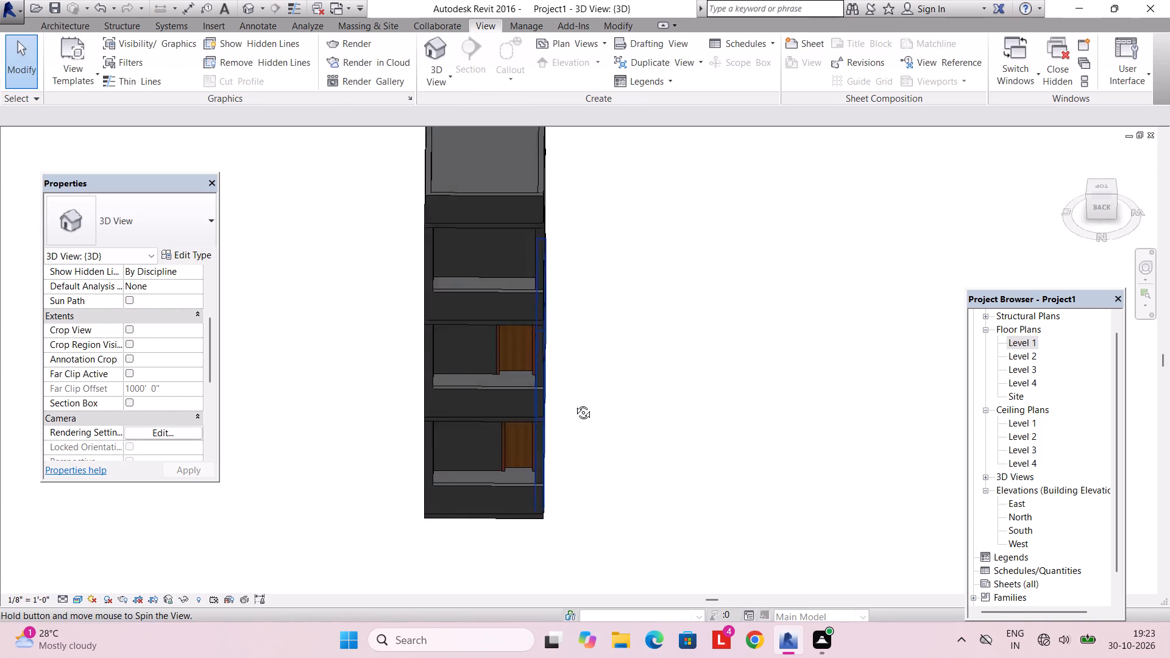
{"action": "middle_click_drag", "start_coordinate": [574, 403], "coordinate": [476, 422], "text": "shift"}
Start a new component stair in the Level 1 floor plan.
{"action": "double_click", "coordinate": [1033, 344]}
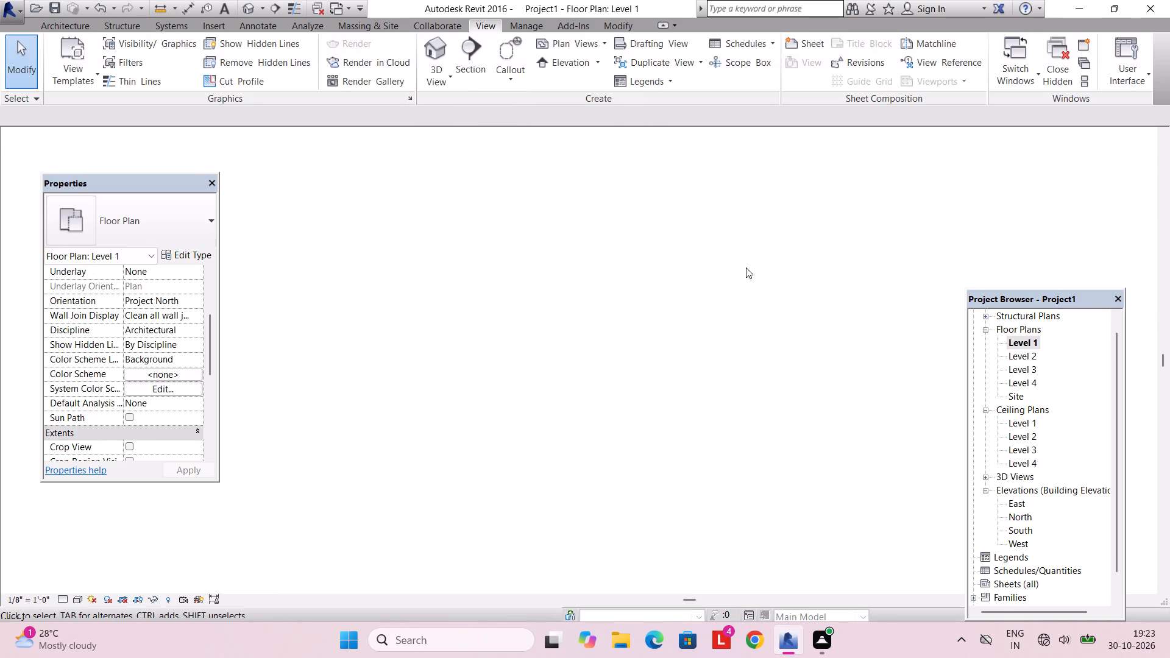
{"action": "scroll", "coordinate": [658, 202], "scroll_direction": "down", "scroll_amount": 4}
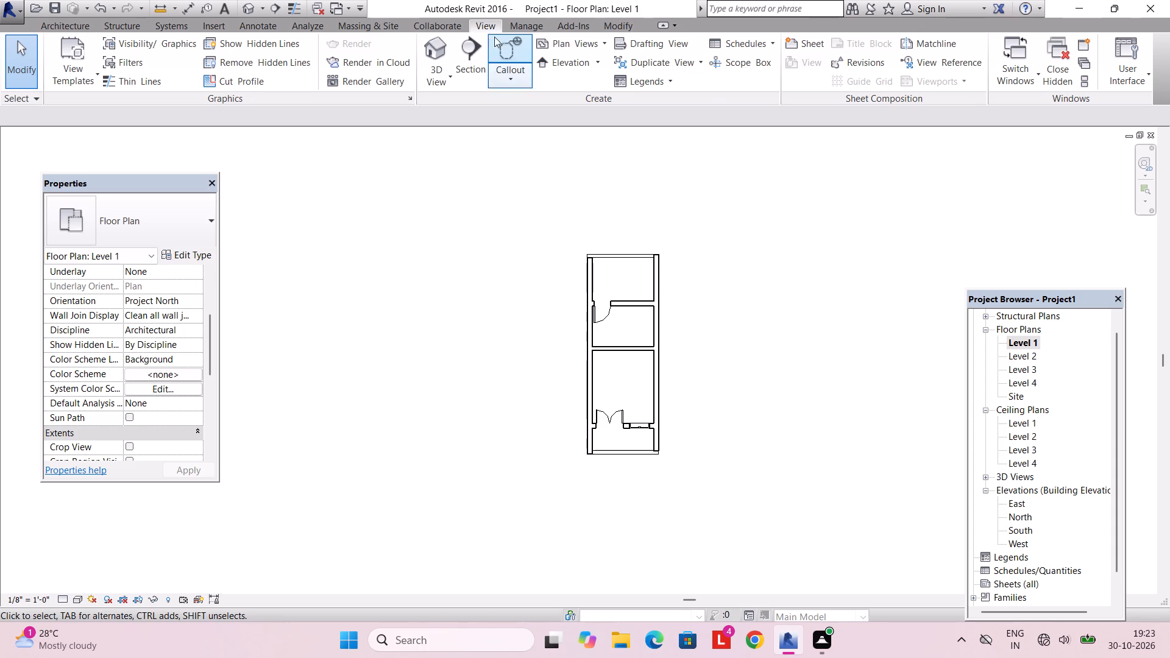
{"action": "left_click", "coordinate": [75, 28]}
{"action": "left_click", "coordinate": [565, 54]}
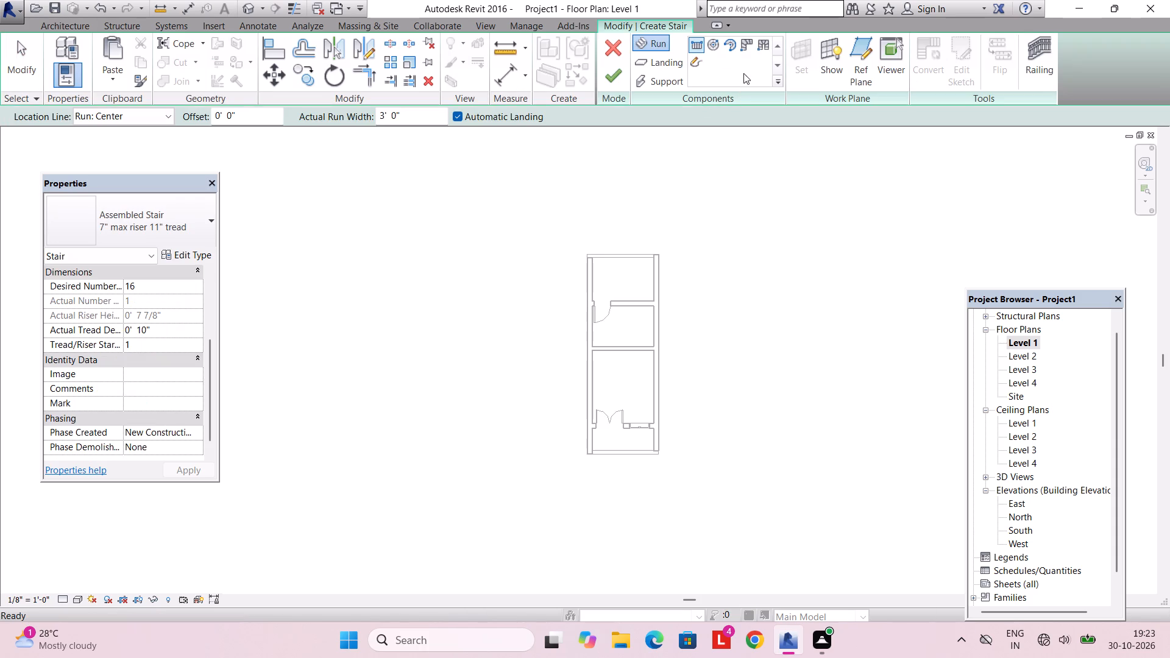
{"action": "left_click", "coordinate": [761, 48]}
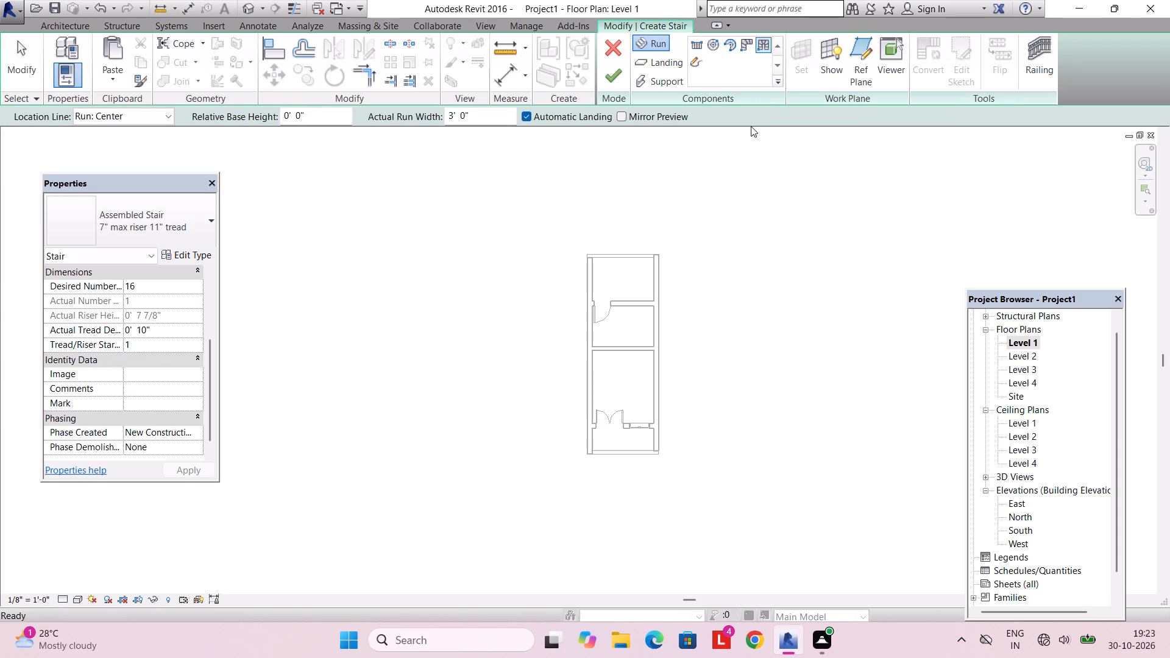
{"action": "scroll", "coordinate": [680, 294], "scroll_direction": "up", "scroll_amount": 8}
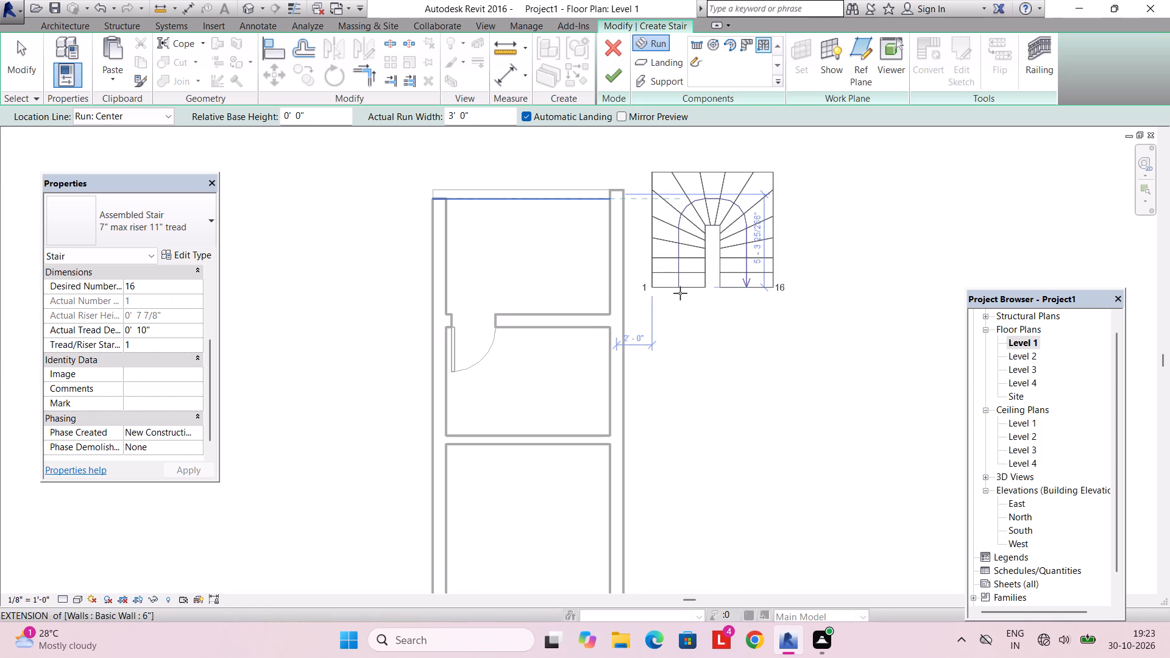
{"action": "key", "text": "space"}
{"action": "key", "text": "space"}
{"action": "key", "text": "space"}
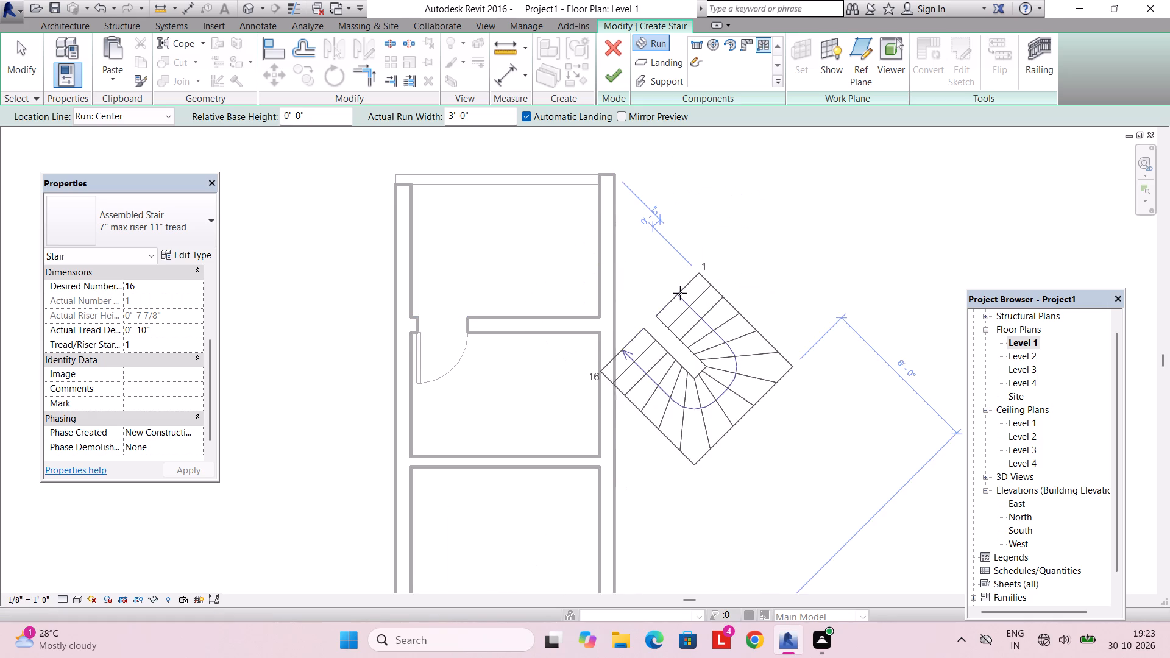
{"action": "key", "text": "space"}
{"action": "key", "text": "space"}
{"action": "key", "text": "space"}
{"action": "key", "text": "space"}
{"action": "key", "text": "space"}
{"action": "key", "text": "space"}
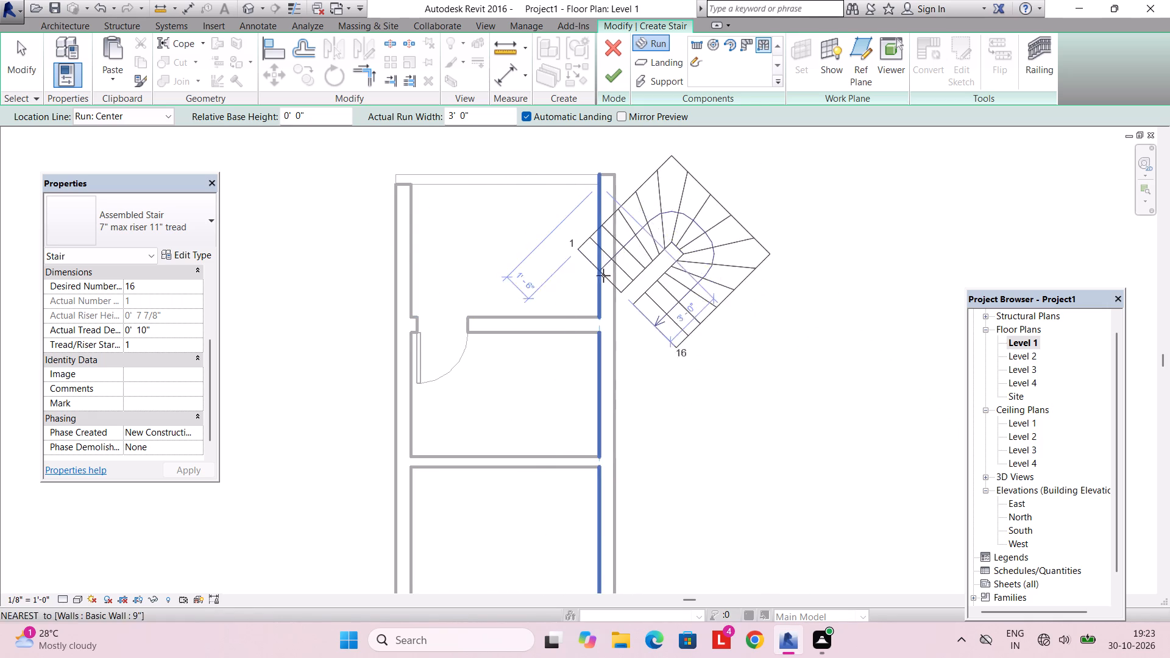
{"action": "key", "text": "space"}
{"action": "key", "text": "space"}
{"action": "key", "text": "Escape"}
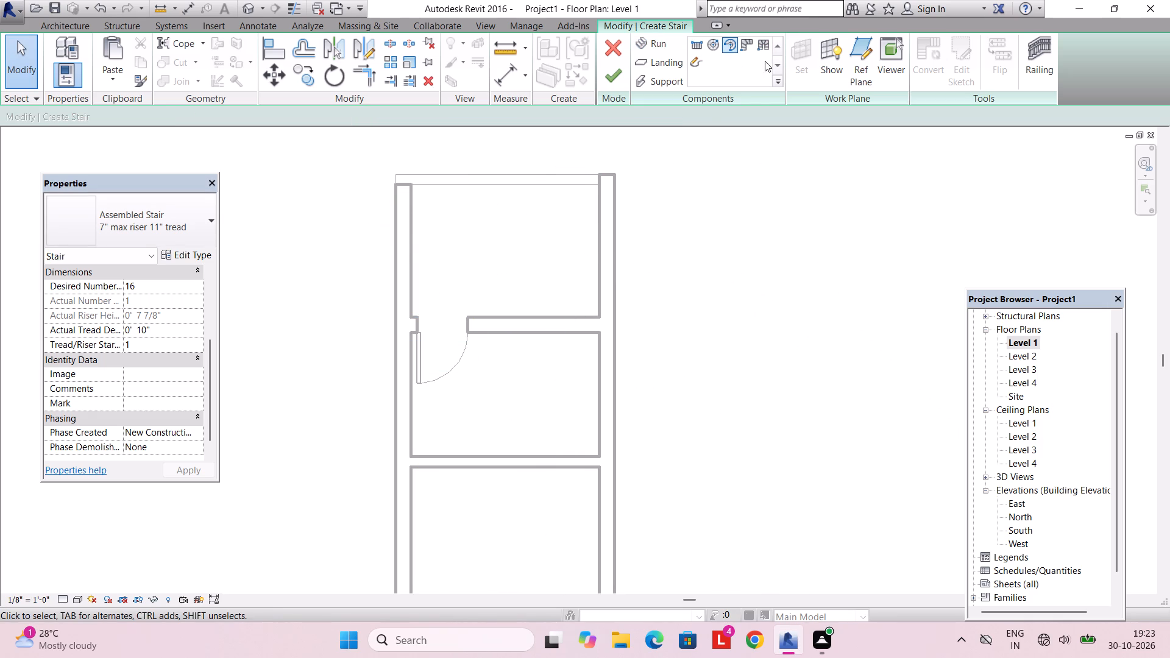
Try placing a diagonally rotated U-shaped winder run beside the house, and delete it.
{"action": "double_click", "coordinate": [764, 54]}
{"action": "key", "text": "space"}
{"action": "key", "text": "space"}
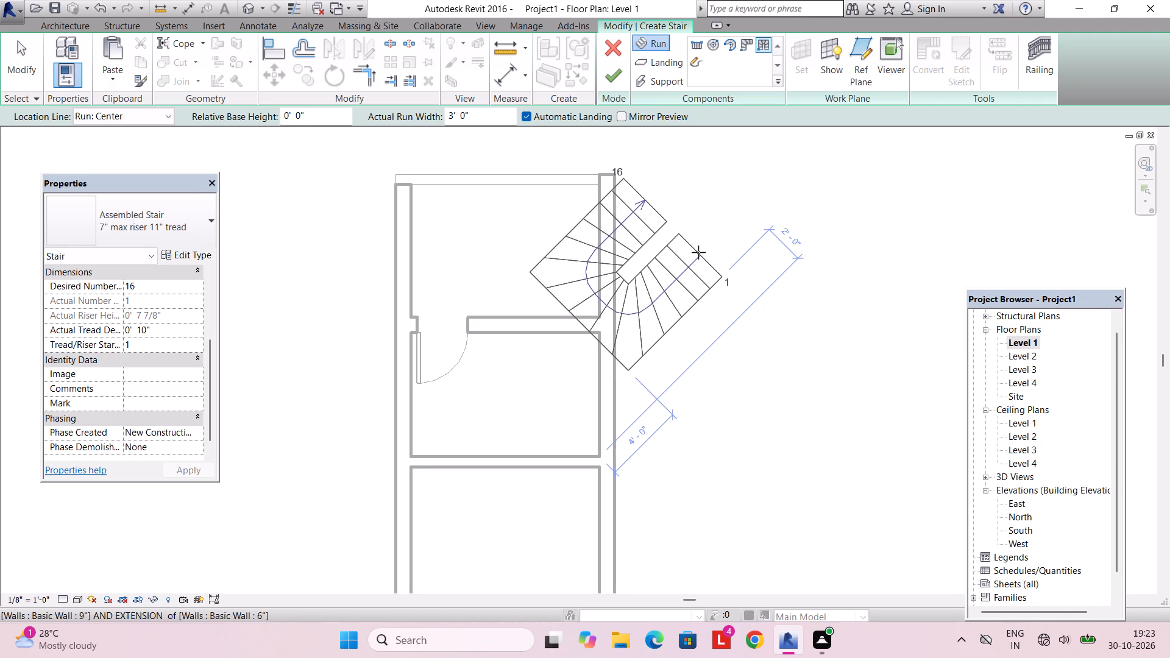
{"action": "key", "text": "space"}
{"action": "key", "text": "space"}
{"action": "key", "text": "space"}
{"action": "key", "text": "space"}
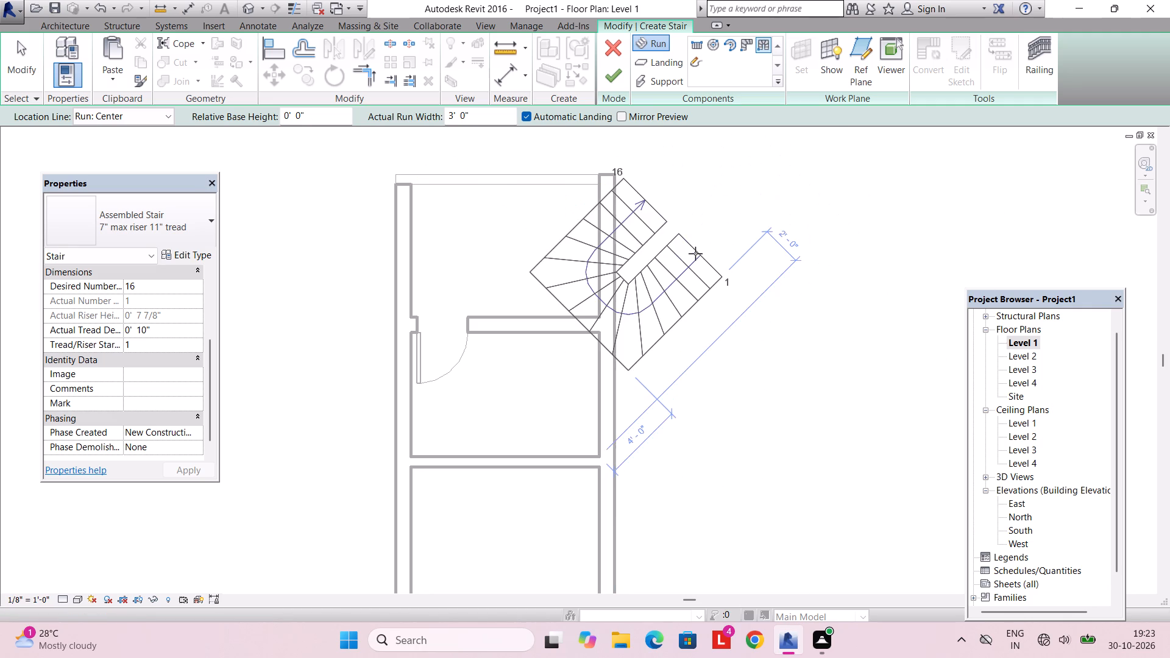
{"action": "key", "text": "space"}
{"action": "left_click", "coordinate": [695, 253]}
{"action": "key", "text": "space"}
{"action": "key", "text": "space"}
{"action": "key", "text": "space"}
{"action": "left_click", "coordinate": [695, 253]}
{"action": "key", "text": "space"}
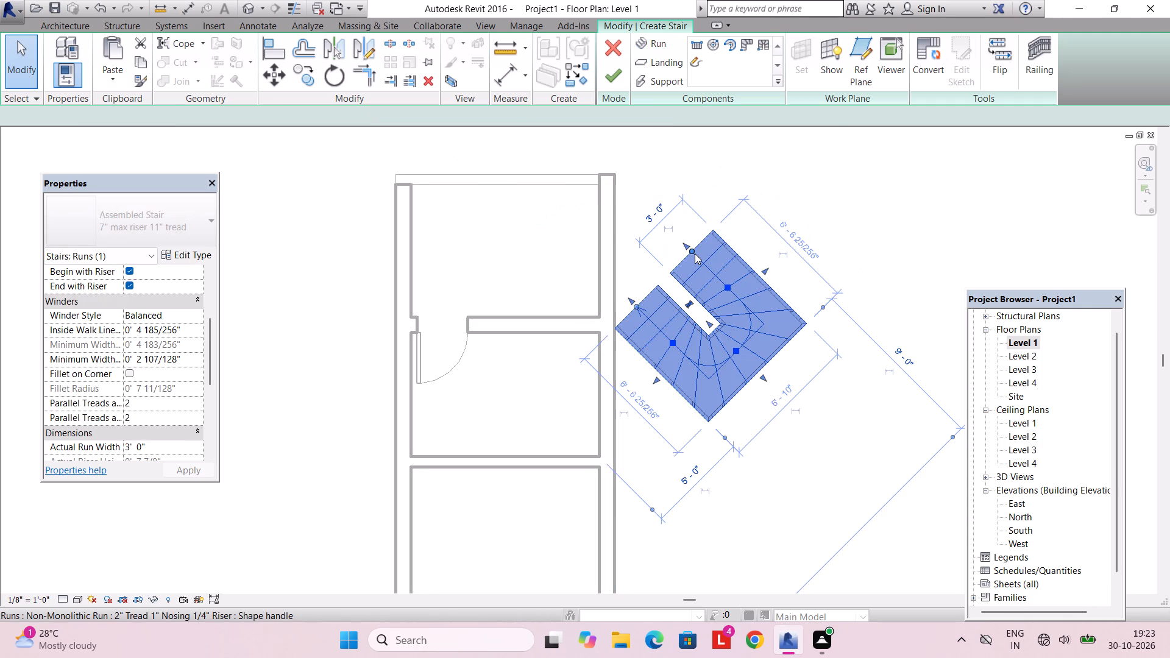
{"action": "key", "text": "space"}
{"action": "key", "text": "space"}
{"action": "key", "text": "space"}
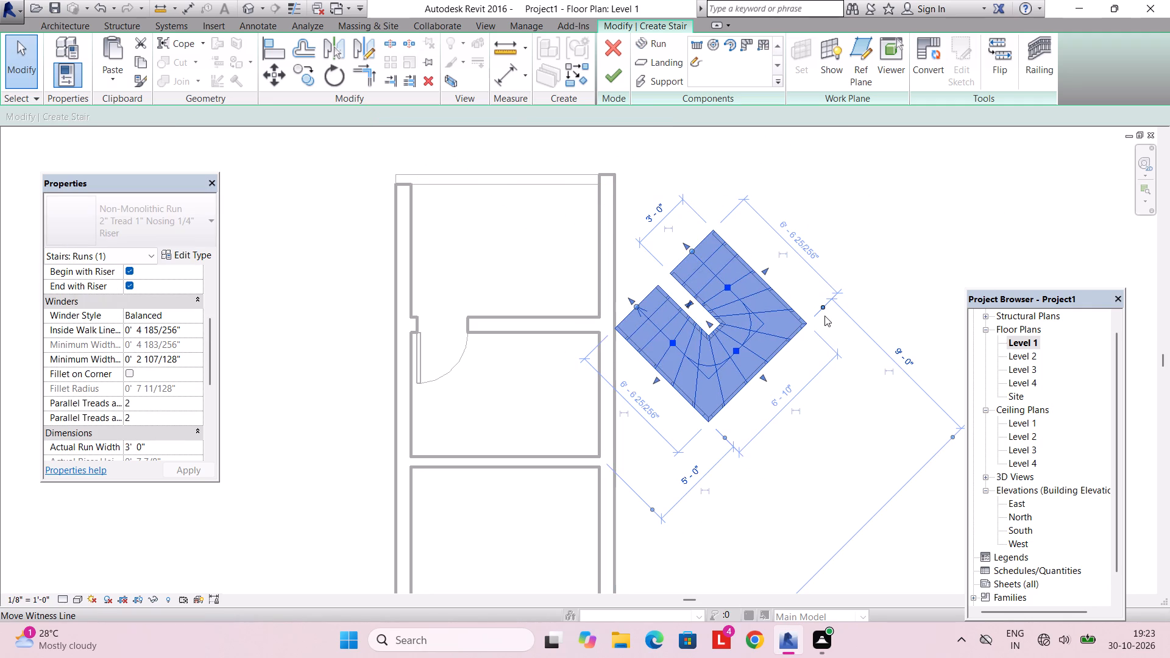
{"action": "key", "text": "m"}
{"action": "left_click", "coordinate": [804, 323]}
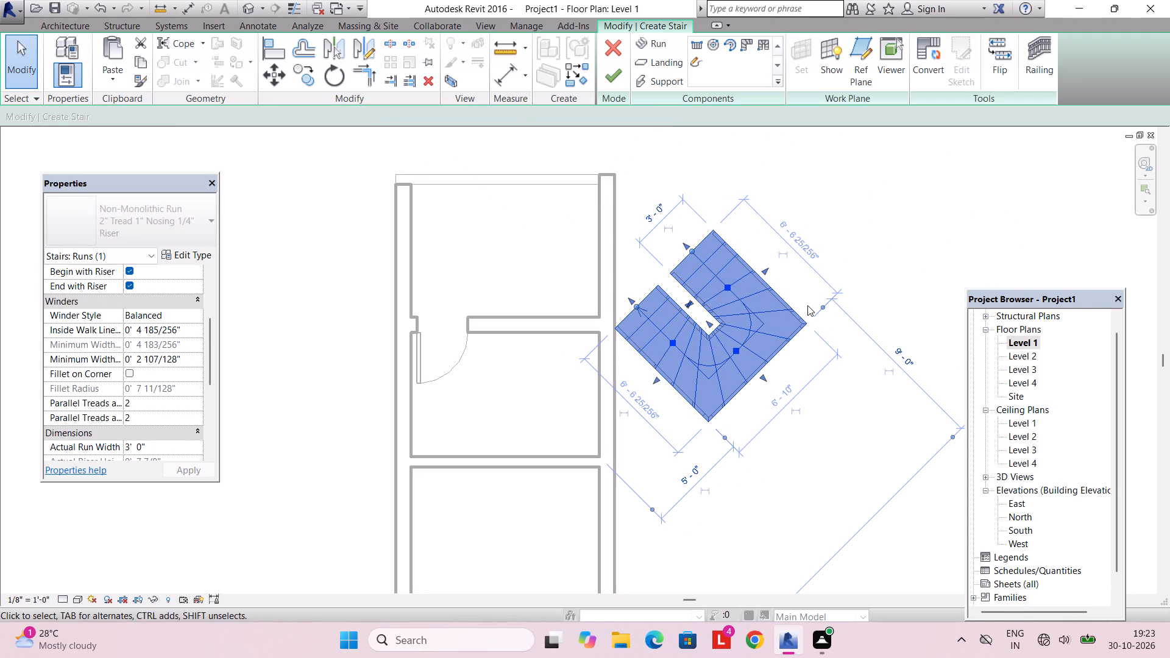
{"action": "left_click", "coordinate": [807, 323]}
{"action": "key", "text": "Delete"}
Place a 16-riser U-shaped winder run in the Level 1 back room, turned with its open end toward the door side and its winders against the side wall.
{"action": "left_click", "coordinate": [766, 43]}
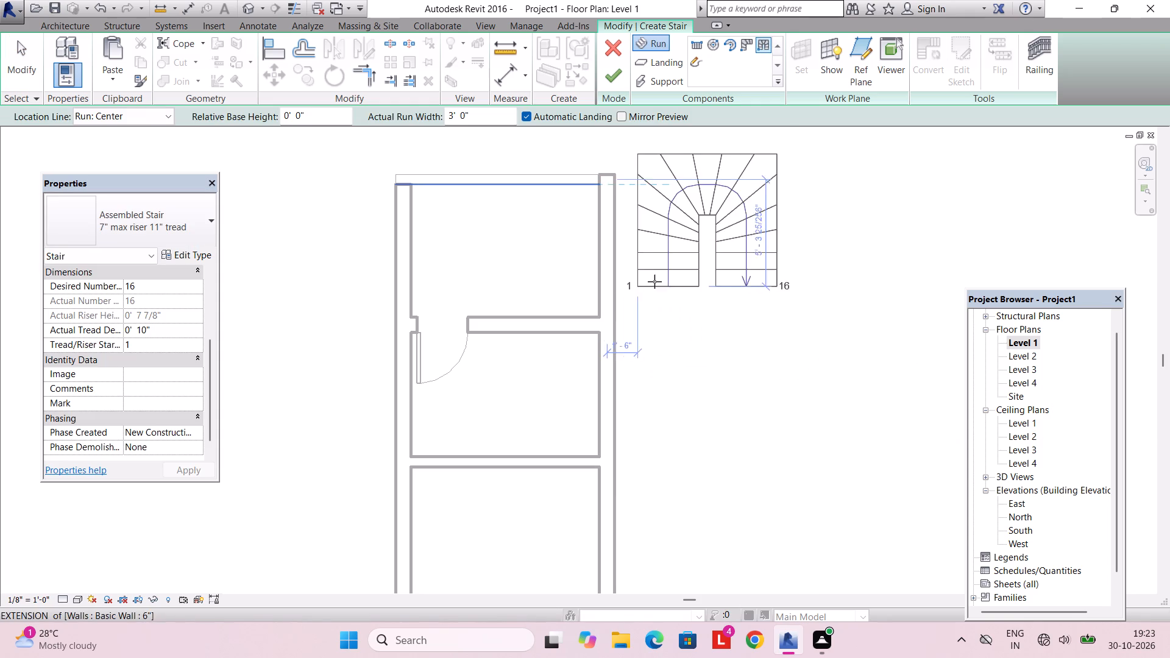
{"action": "key", "text": "space"}
{"action": "key", "text": "space"}
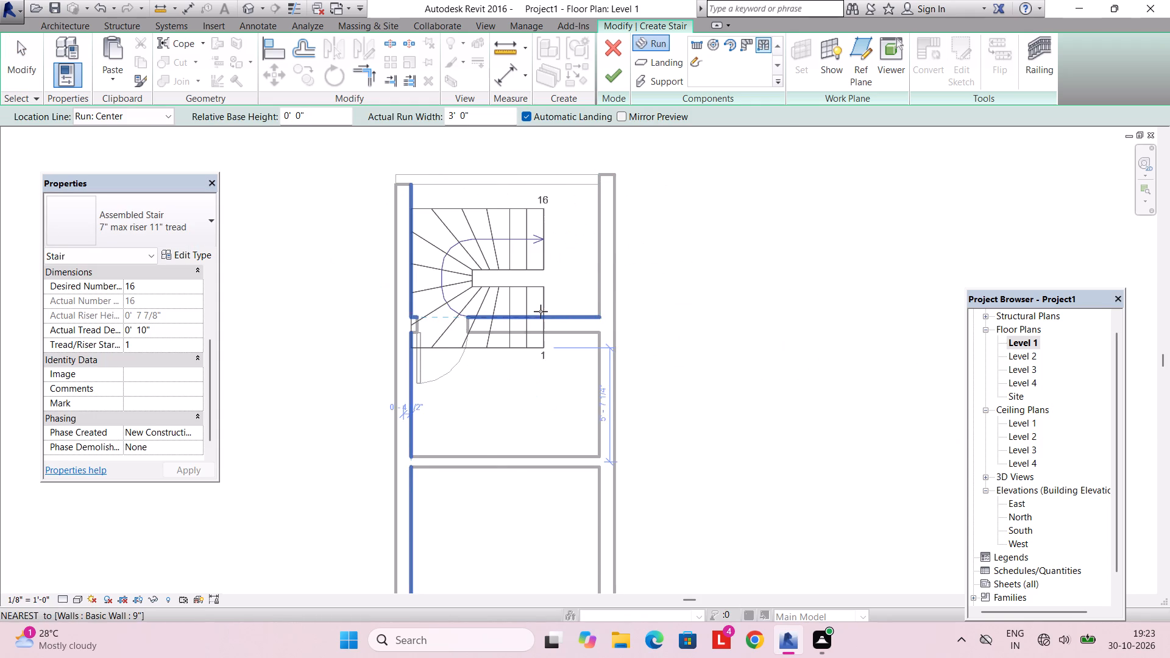
{"action": "key", "text": "space"}
{"action": "key", "text": "space"}
{"action": "key", "text": "space"}
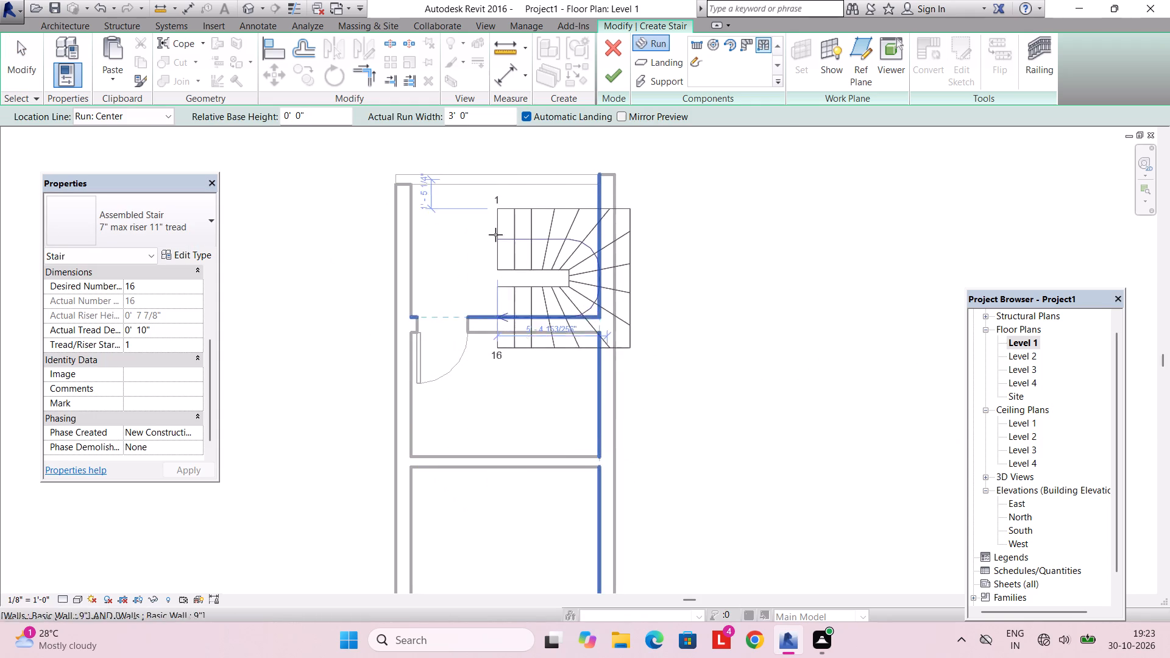
{"action": "scroll", "coordinate": [489, 222], "scroll_direction": "up", "scroll_amount": 5}
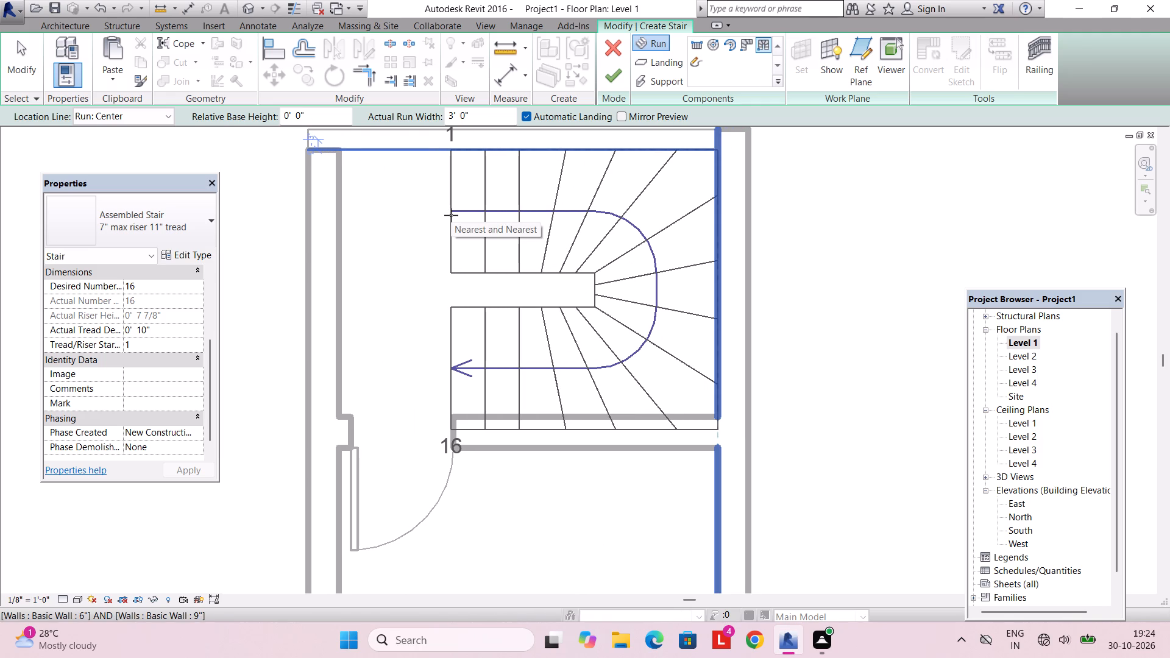
{"action": "left_click", "coordinate": [451, 215]}
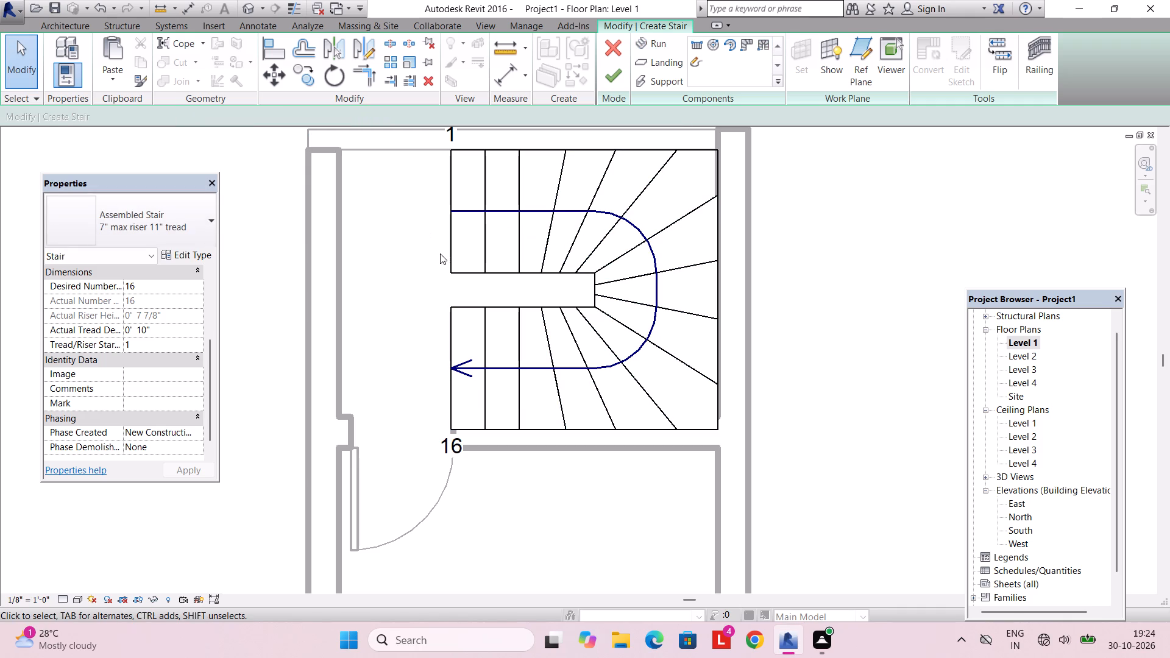
{"action": "key", "text": "Escape"}
{"action": "key", "text": "Escape"}
Set the new winder run's width to 2'.
{"action": "left_click", "coordinate": [520, 338]}
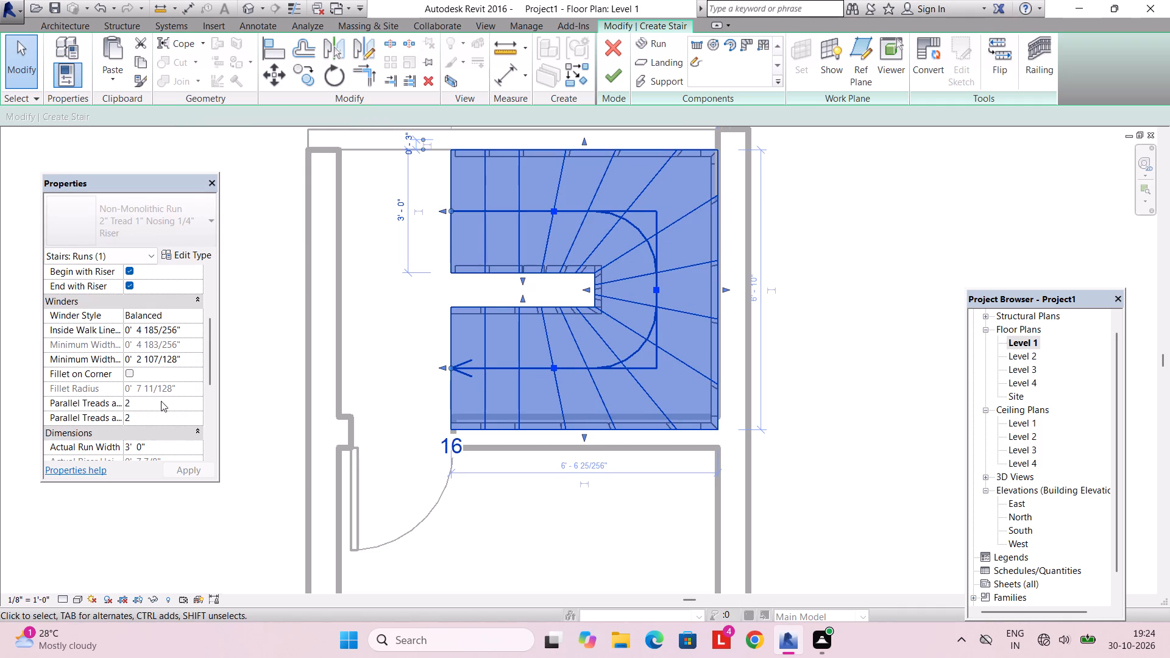
{"action": "left_click", "coordinate": [408, 218]}
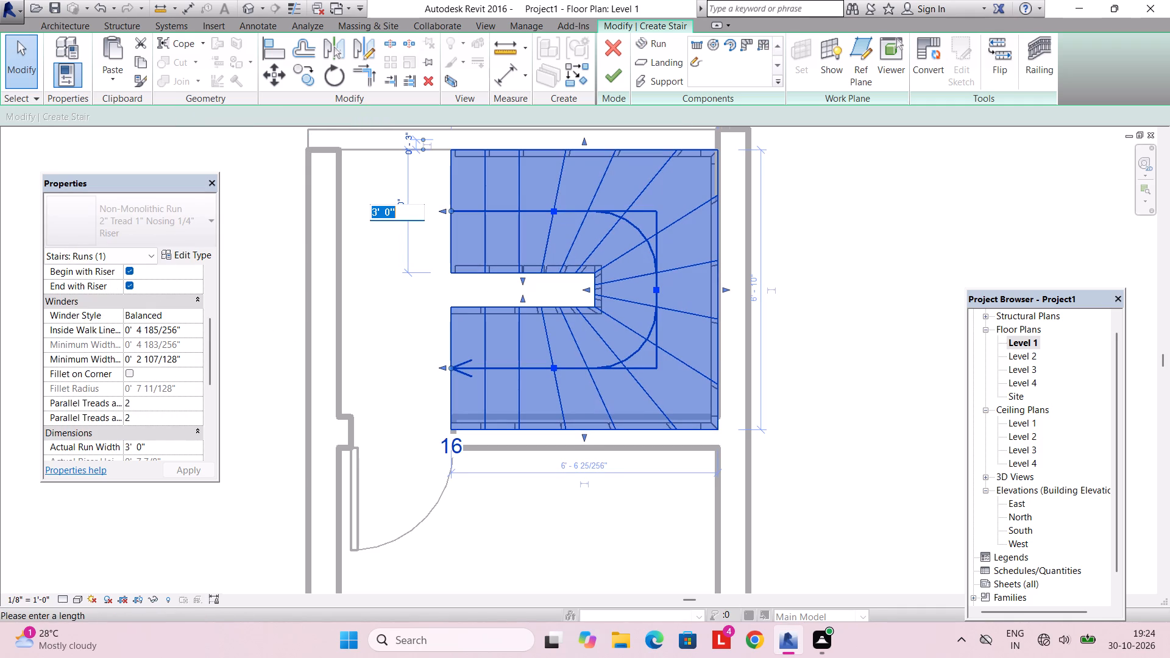
{"action": "type", "text": "2'"}
{"action": "key", "text": "Return"}
{"action": "key", "text": "Return"}
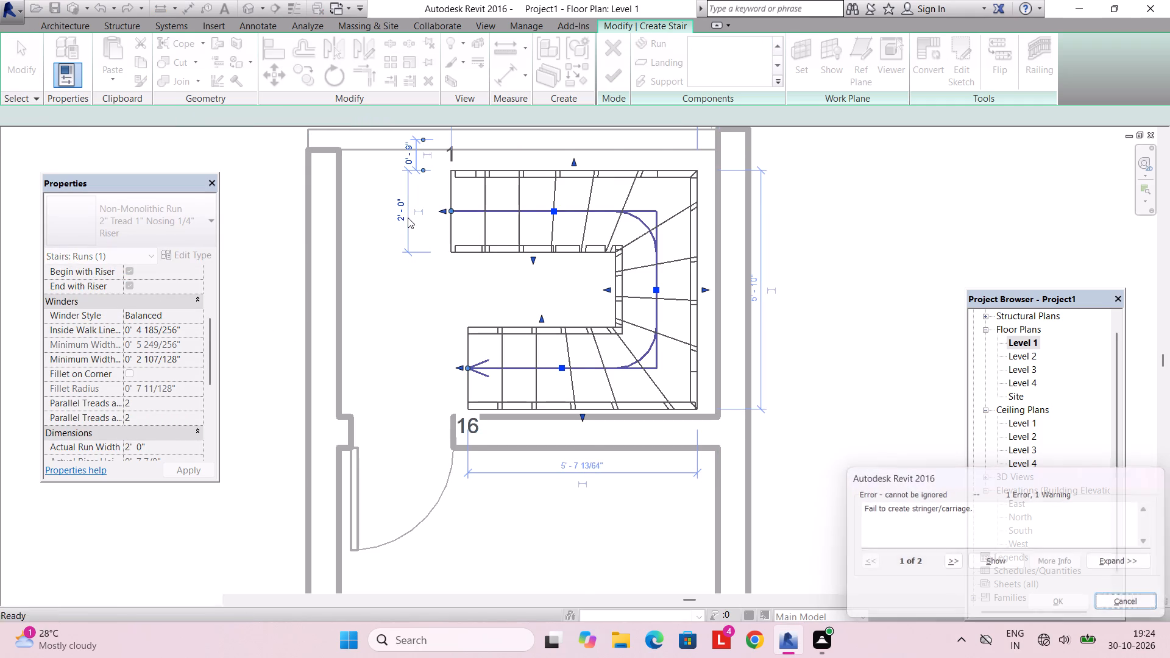
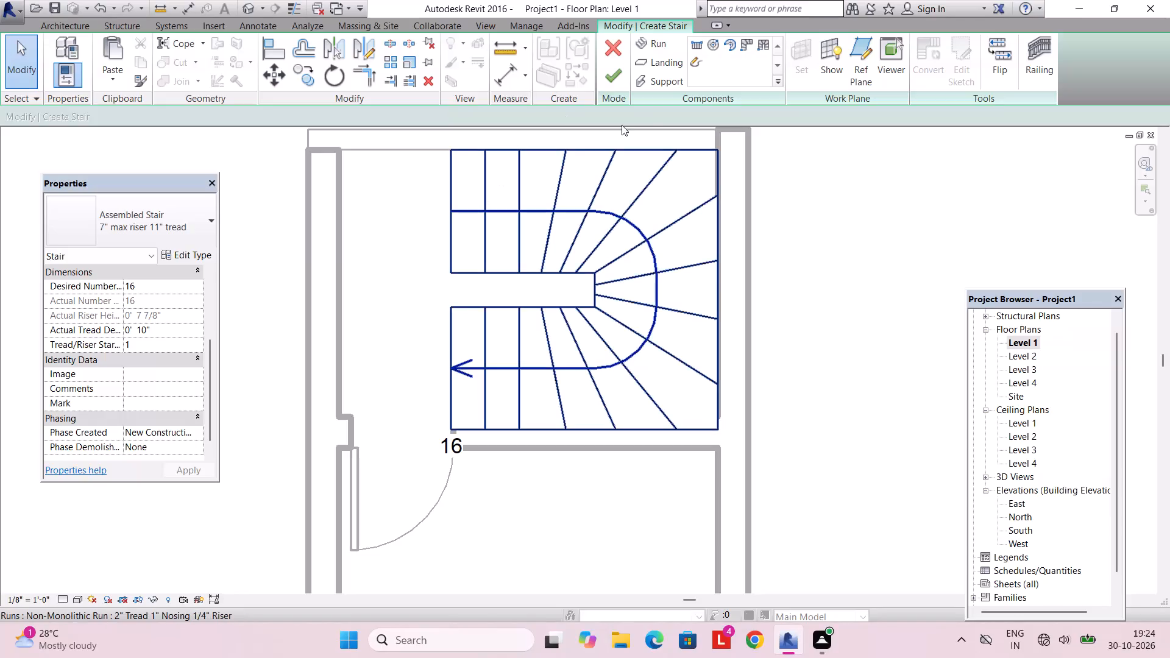
Finish the 16-riser U-shaped winder stair.
{"action": "left_click", "coordinate": [614, 80]}
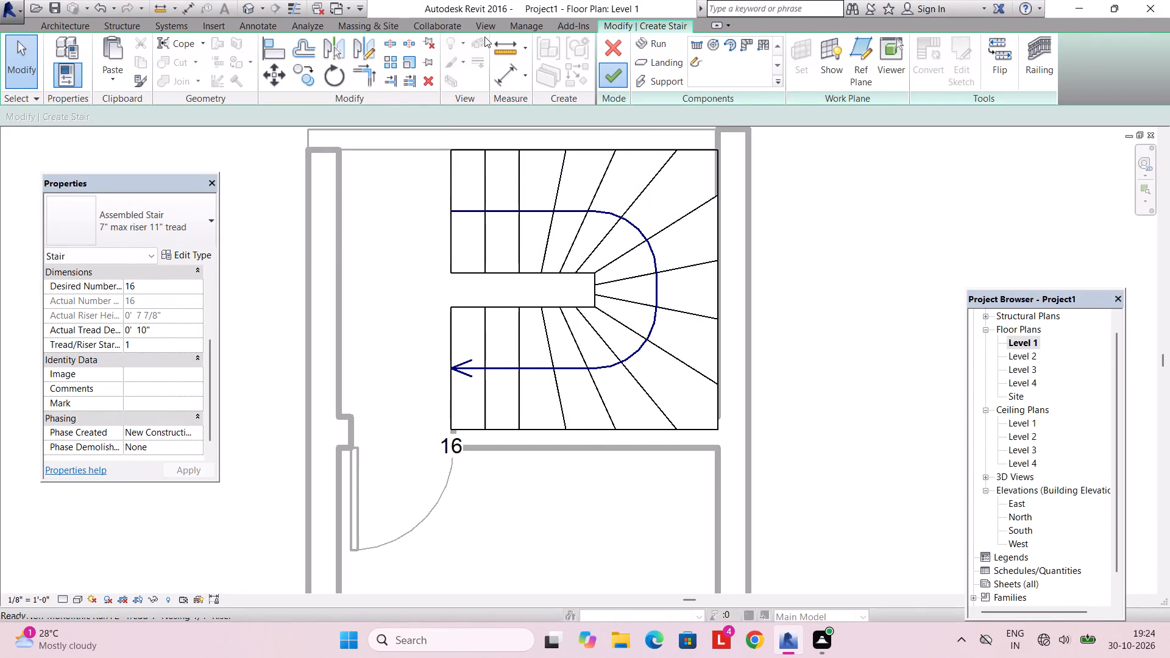
In the 3D view, delete the new staircase's outer Glass Panel - Bottom Fill railing along the walls.
{"action": "left_click", "coordinate": [482, 22]}
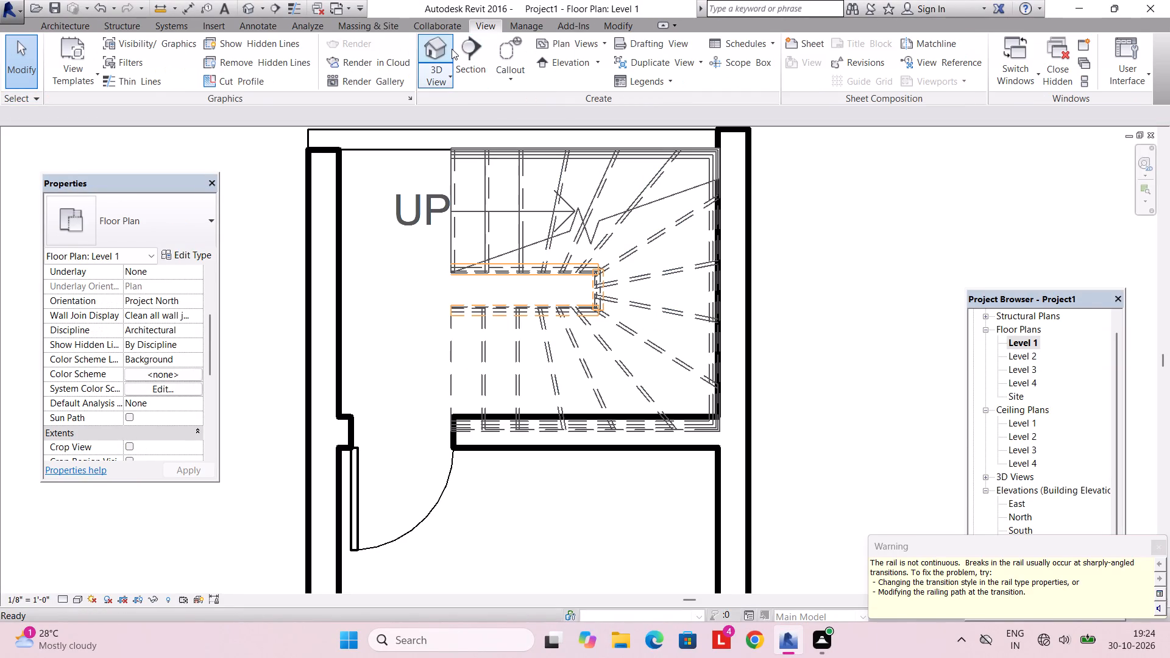
{"action": "left_click", "coordinate": [451, 49]}
{"action": "scroll", "coordinate": [528, 279], "scroll_direction": "down", "scroll_amount": 2}
{"action": "middle_click_drag", "start_coordinate": [509, 417], "coordinate": [558, 386]}
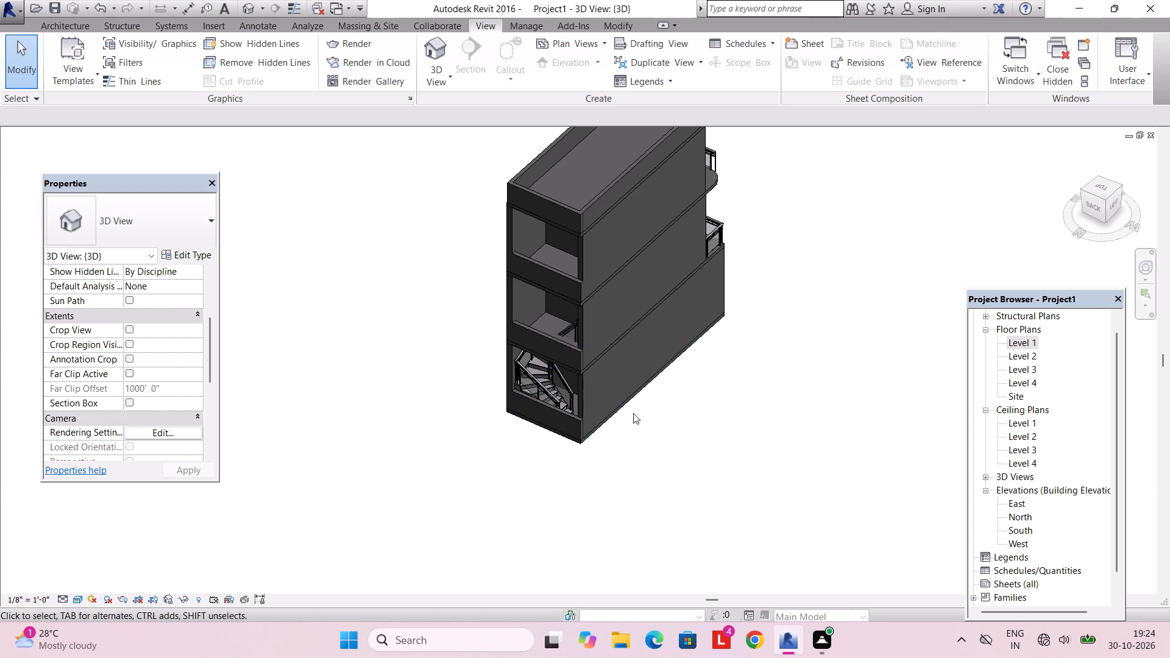
{"action": "middle_click_drag", "start_coordinate": [540, 383], "coordinate": [559, 354]}
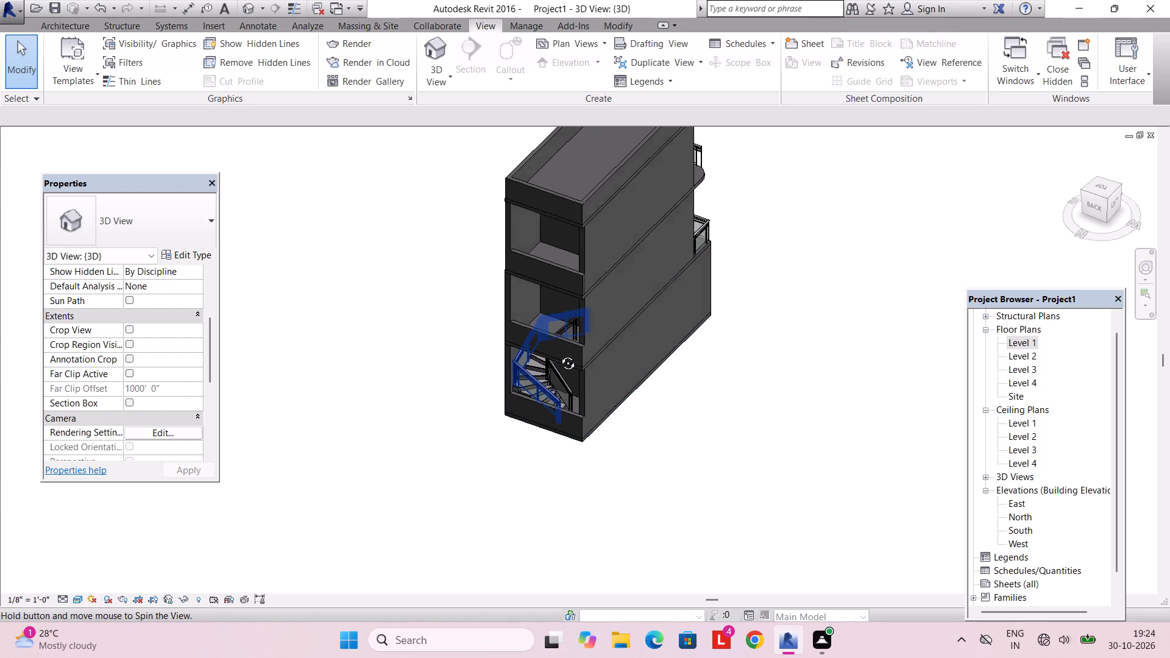
{"action": "middle_click_drag", "start_coordinate": [559, 354], "coordinate": [587, 311]}
{"action": "scroll", "coordinate": [587, 309], "scroll_direction": "up", "scroll_amount": 3}
{"action": "middle_click_drag", "start_coordinate": [584, 325], "coordinate": [658, 239], "text": "shift"}
{"action": "scroll", "coordinate": [570, 372], "scroll_direction": "up", "scroll_amount": 2}
{"action": "middle_click_drag", "start_coordinate": [564, 381], "coordinate": [508, 500], "text": "shift"}
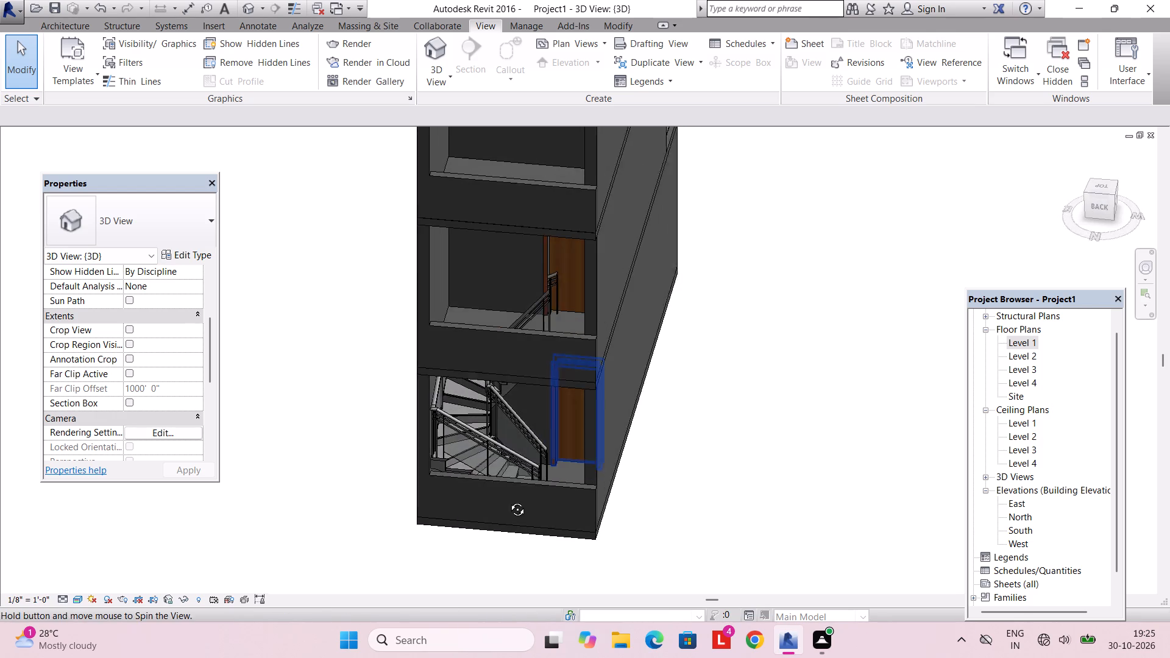
{"action": "middle_click_drag", "start_coordinate": [508, 500], "coordinate": [508, 501], "text": "shift"}
{"action": "middle_click_drag", "start_coordinate": [504, 449], "coordinate": [473, 476], "text": "shift"}
{"action": "left_click", "coordinate": [469, 434]}
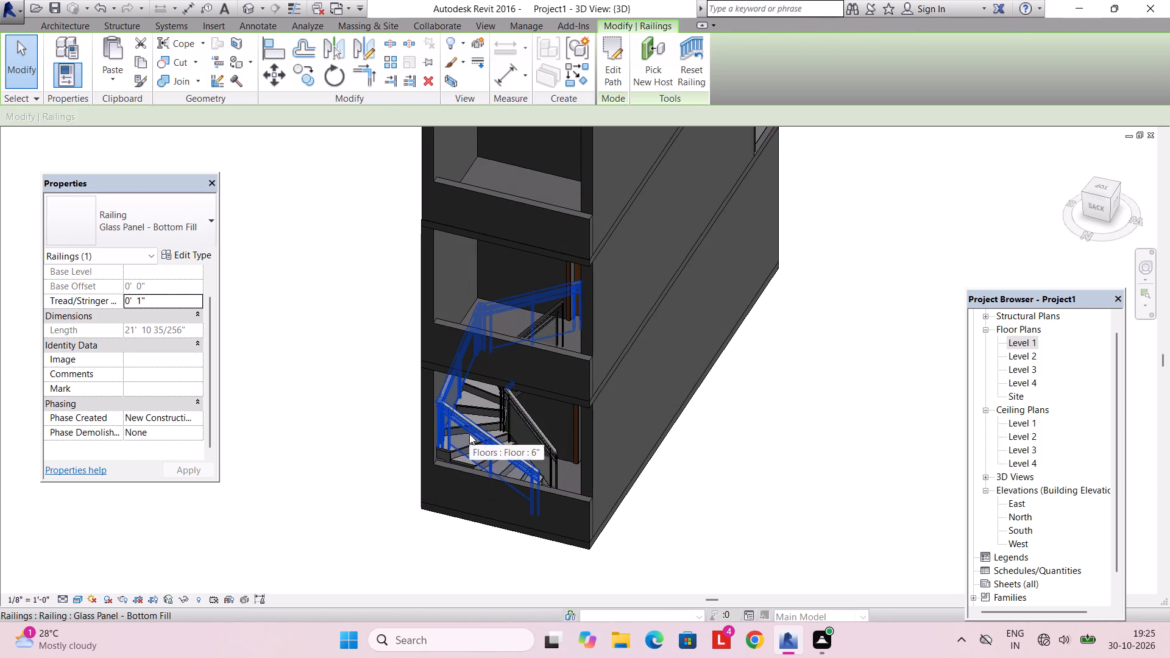
{"action": "key", "text": "Delete"}
{"action": "key", "text": "Delete"}
In the Level 1 floor plan, set the winder stair's top level to Level 4 and apply it.
{"action": "middle_click_drag", "start_coordinate": [679, 529], "coordinate": [590, 512], "text": "shift"}
{"action": "scroll", "coordinate": [592, 494], "scroll_direction": "down", "scroll_amount": 4}
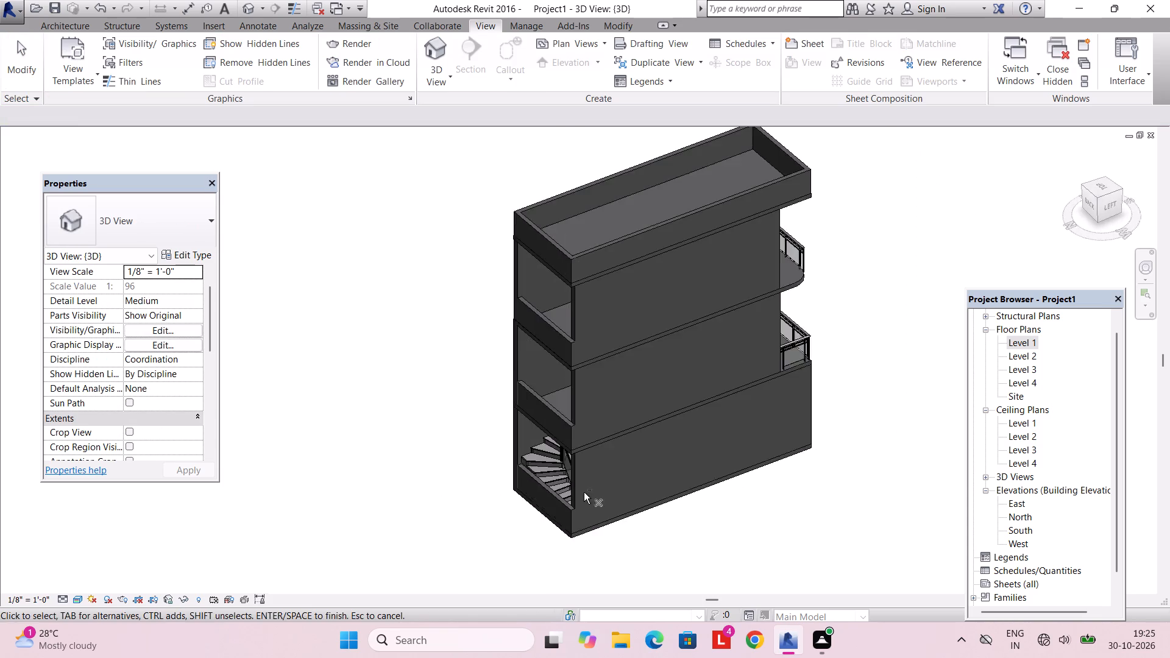
{"action": "middle_click_drag", "start_coordinate": [583, 492], "coordinate": [742, 442], "text": "shift"}
{"action": "double_click", "coordinate": [1031, 347]}
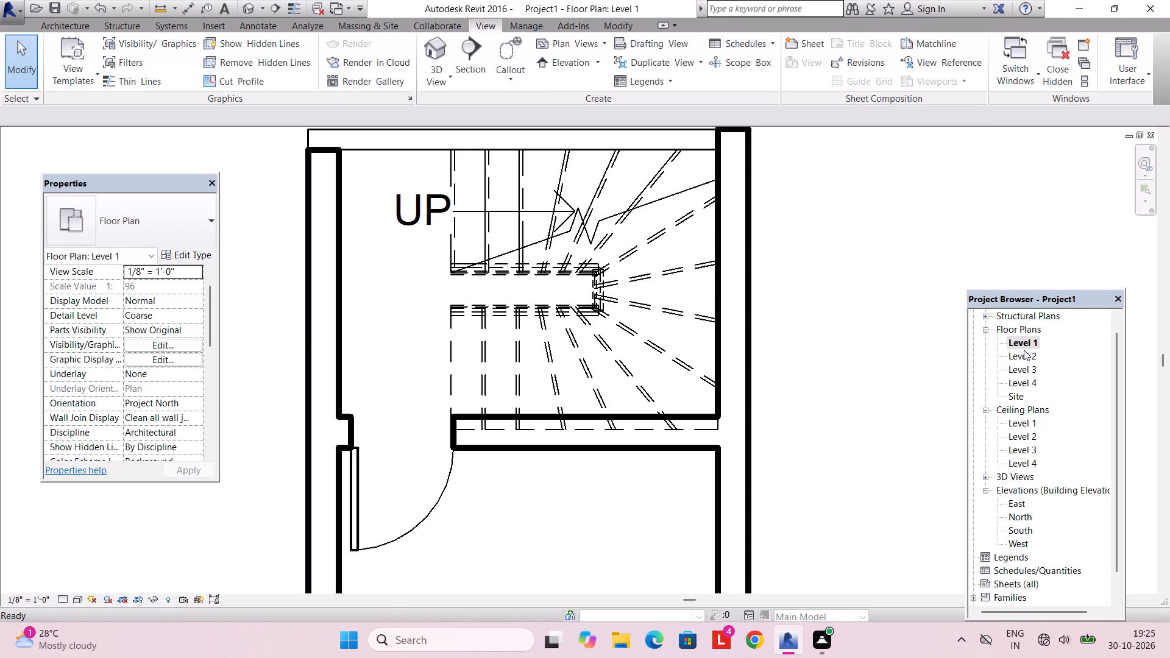
{"action": "double_click", "coordinate": [1029, 341]}
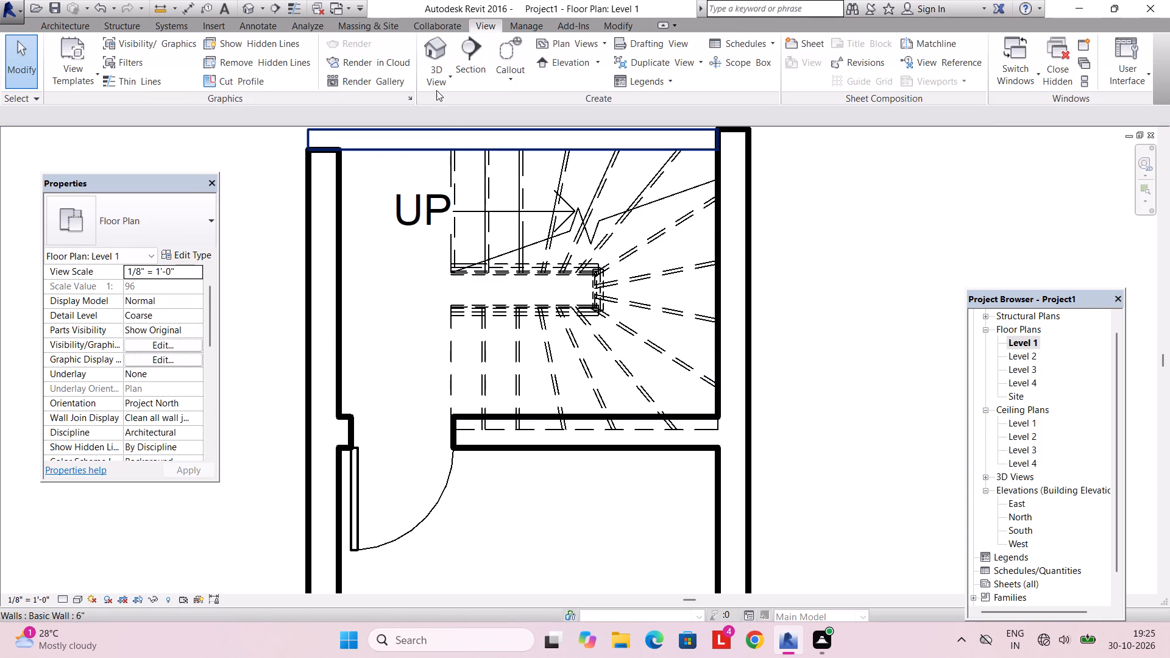
{"action": "left_click", "coordinate": [550, 228]}
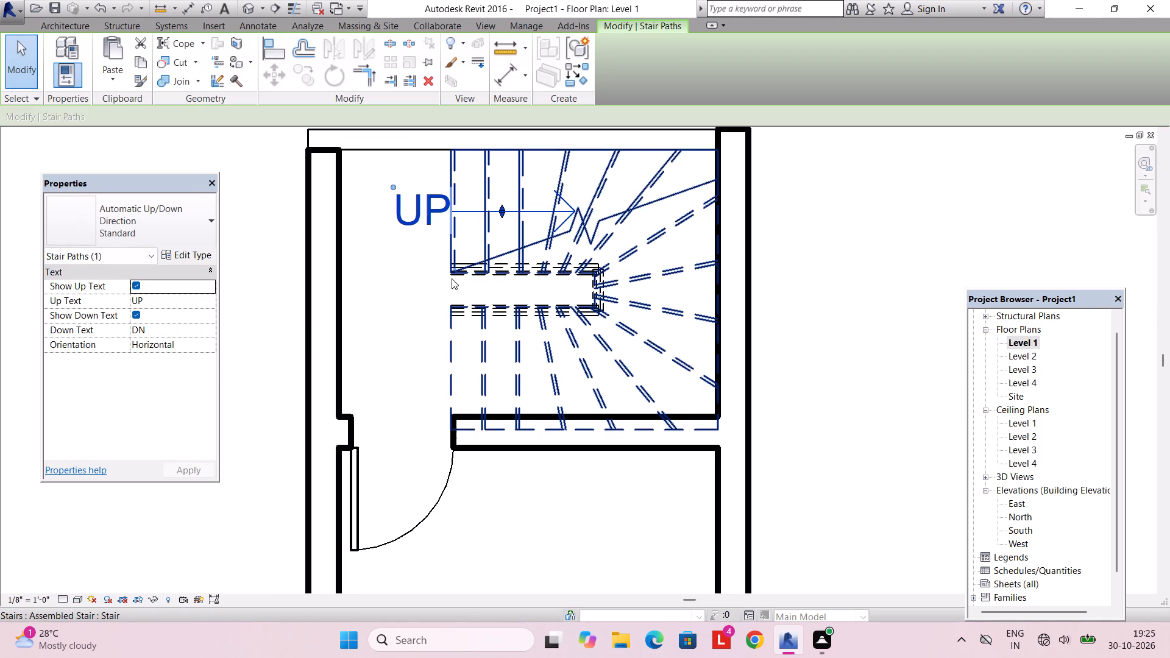
{"action": "left_click", "coordinate": [455, 278]}
{"action": "left_click", "coordinate": [183, 316]}
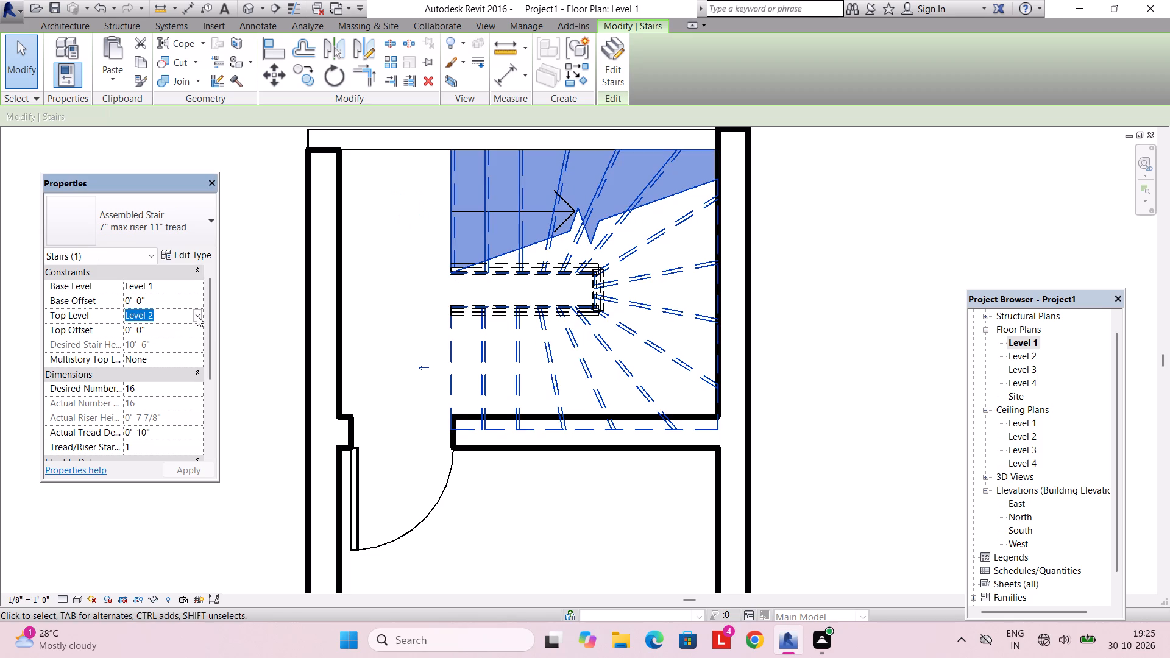
{"action": "left_click", "coordinate": [194, 316]}
{"action": "left_click", "coordinate": [171, 373]}
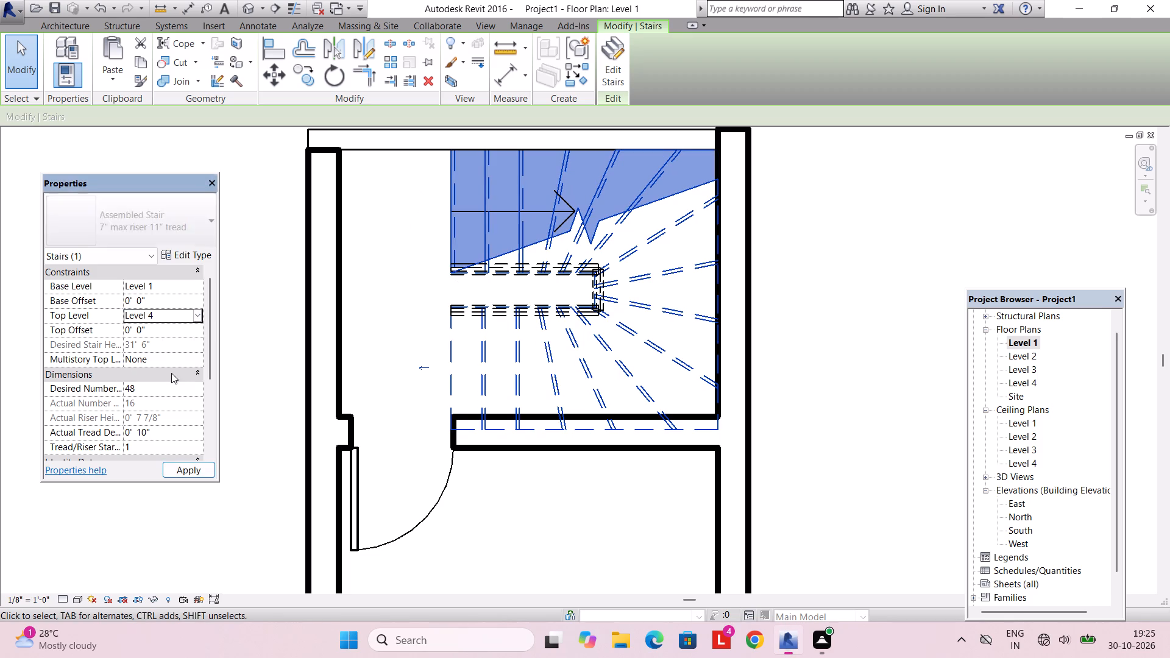
{"action": "left_click", "coordinate": [183, 467]}
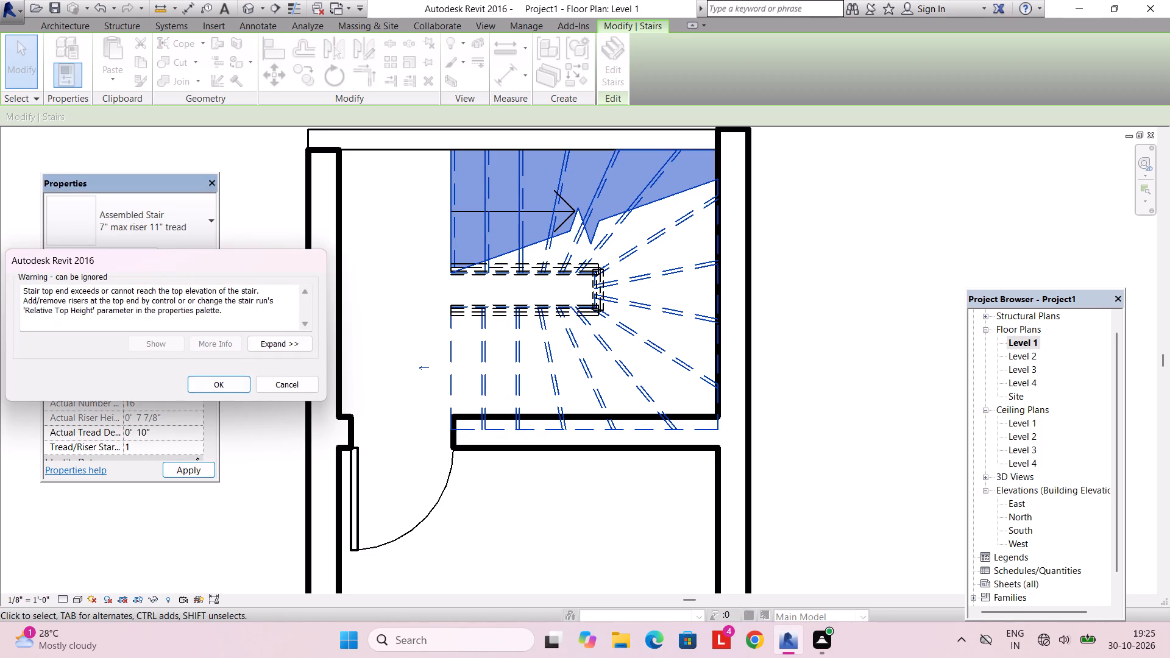
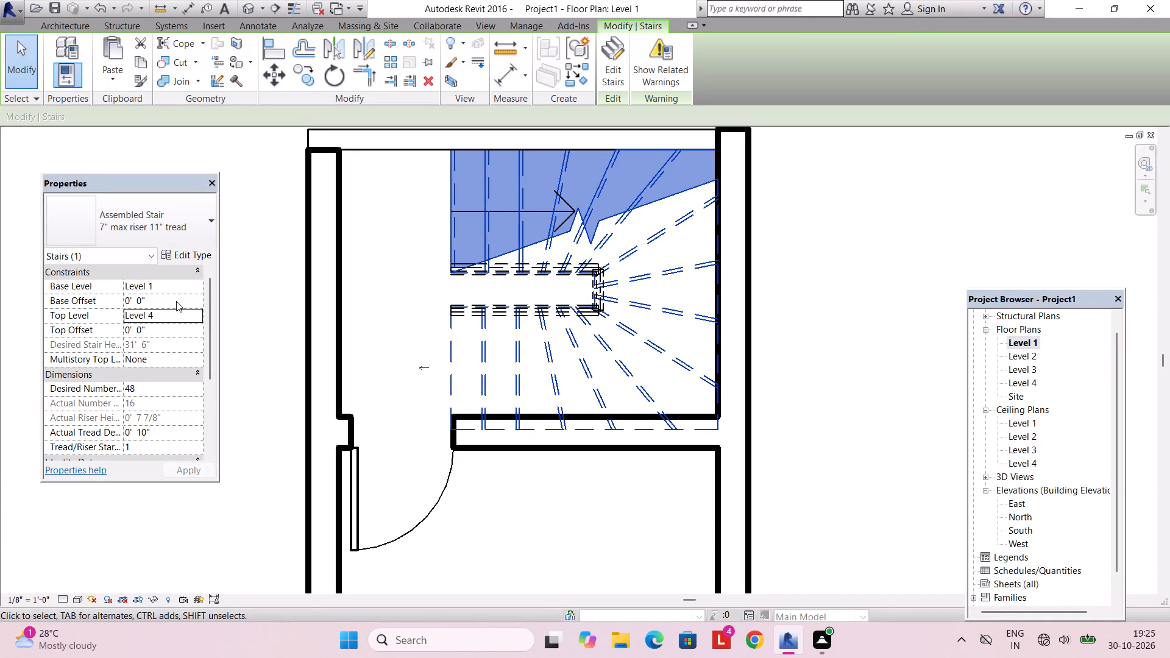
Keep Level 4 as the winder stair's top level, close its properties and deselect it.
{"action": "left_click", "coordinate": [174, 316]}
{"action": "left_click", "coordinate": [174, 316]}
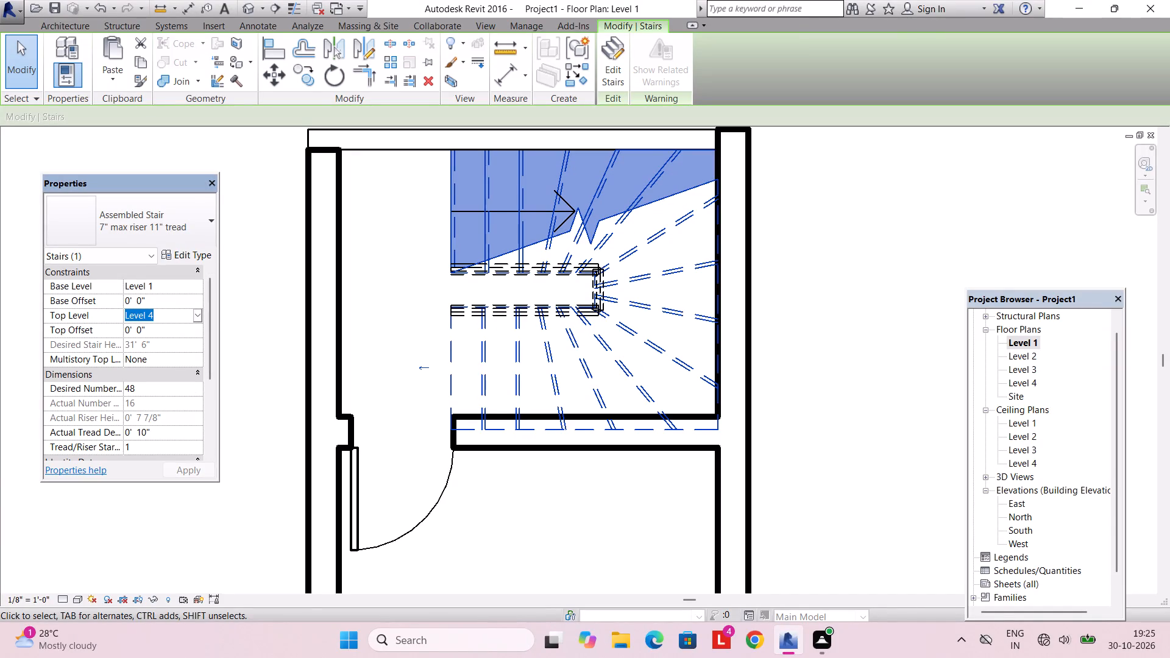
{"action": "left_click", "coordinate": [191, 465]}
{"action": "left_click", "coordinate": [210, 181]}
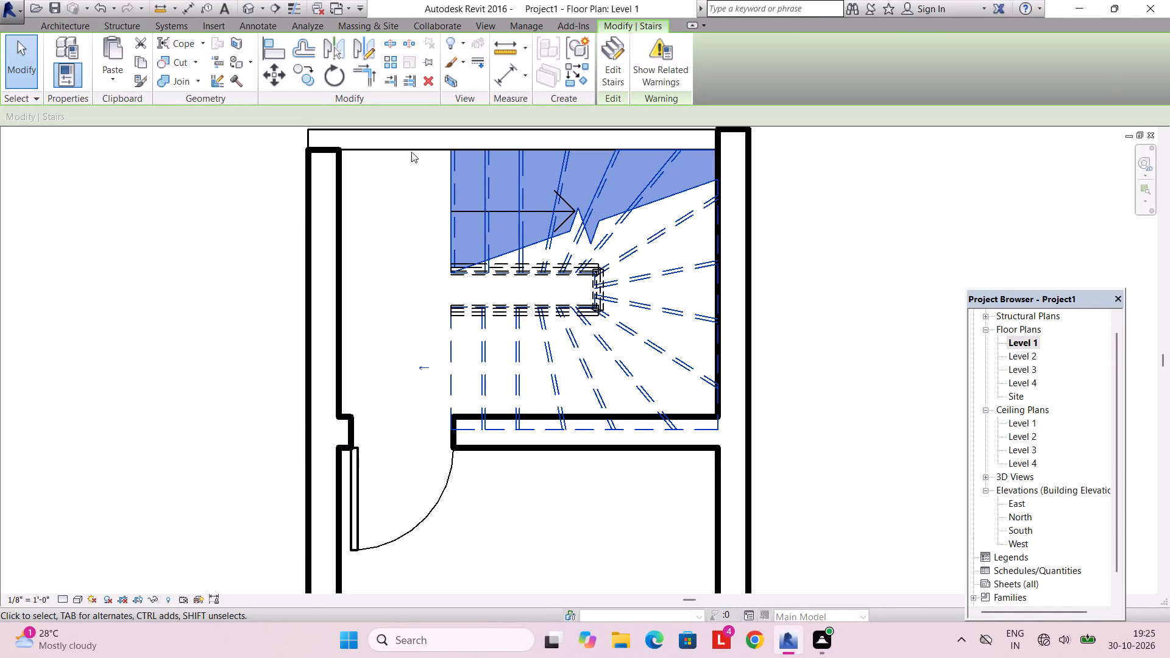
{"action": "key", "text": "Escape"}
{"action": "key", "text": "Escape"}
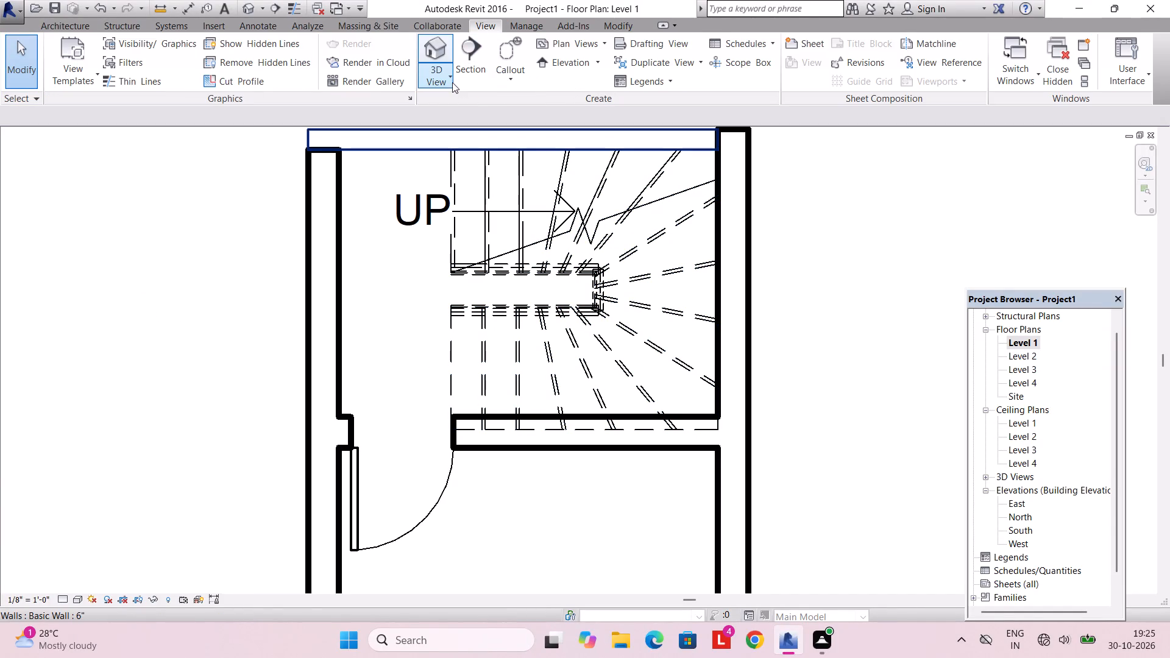
Examine how far the winder stair and its railing rise through the storeys in the 3D view and the Level 2 floor plan.
{"action": "left_click", "coordinate": [450, 81]}
{"action": "left_click", "coordinate": [445, 97]}
{"action": "scroll", "coordinate": [505, 286], "scroll_direction": "down", "scroll_amount": 3}
{"action": "scroll", "coordinate": [535, 370], "scroll_direction": "up", "scroll_amount": 2}
{"action": "middle_click_drag", "start_coordinate": [538, 383], "coordinate": [521, 410], "text": "shift"}
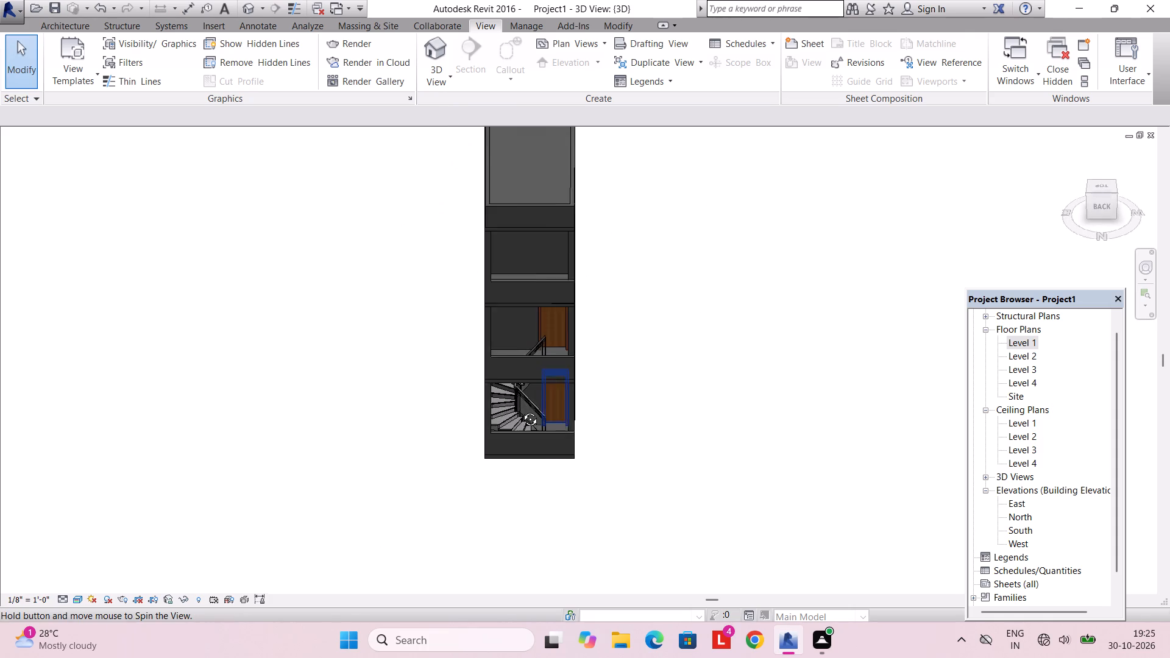
{"action": "middle_click_drag", "start_coordinate": [521, 410], "coordinate": [481, 431], "text": "shift"}
{"action": "scroll", "coordinate": [556, 378], "scroll_direction": "up", "scroll_amount": 3}
{"action": "middle_click_drag", "start_coordinate": [541, 387], "coordinate": [500, 458], "text": "shift"}
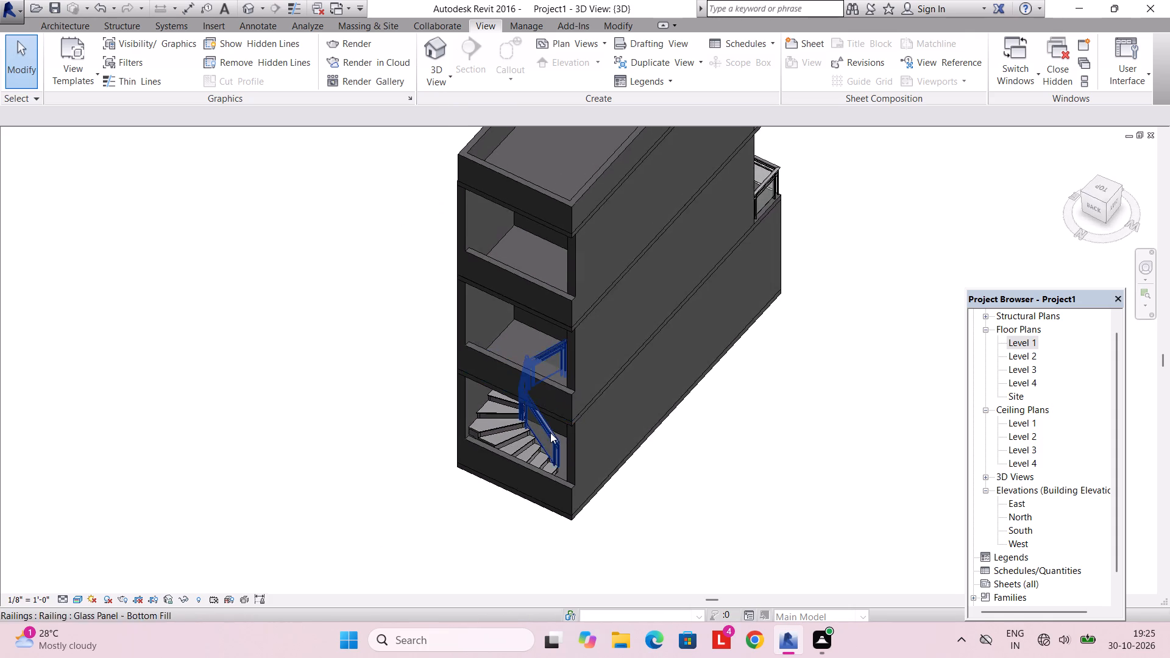
{"action": "middle_click_drag", "start_coordinate": [549, 430], "coordinate": [615, 341], "text": "shift"}
{"action": "scroll", "coordinate": [555, 395], "scroll_direction": "up", "scroll_amount": 4}
{"action": "middle_click_drag", "start_coordinate": [555, 395], "coordinate": [604, 487], "text": "shift"}
{"action": "middle_click_drag", "start_coordinate": [475, 316], "coordinate": [465, 425], "text": "shift"}
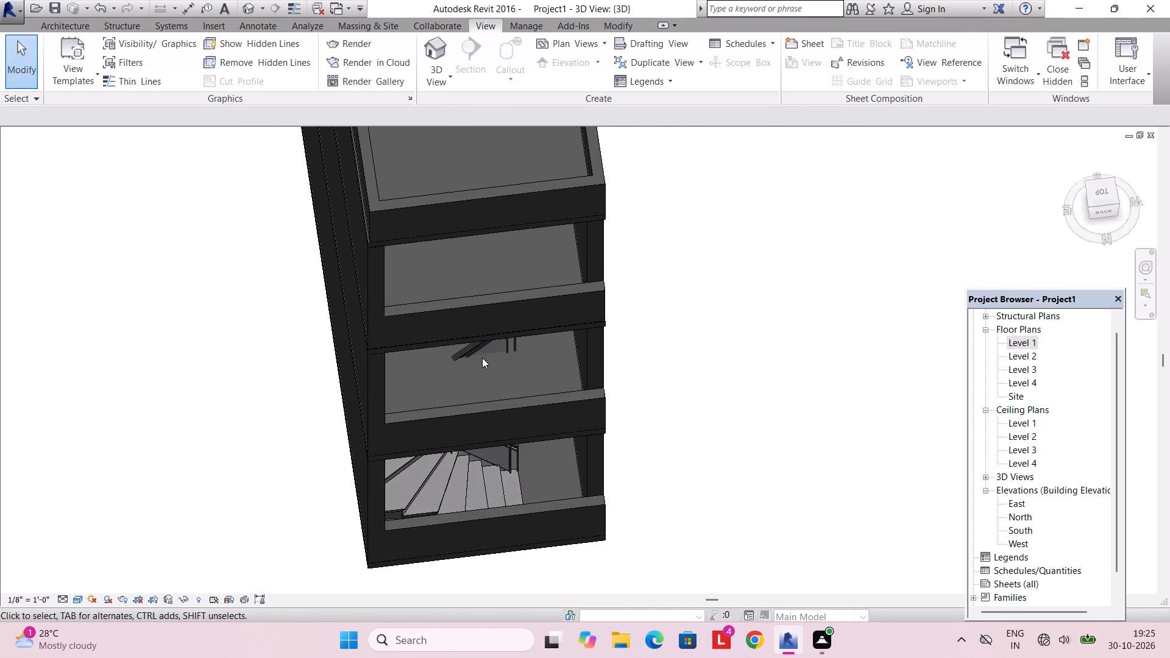
{"action": "middle_click_drag", "start_coordinate": [487, 366], "coordinate": [452, 292], "text": "shift"}
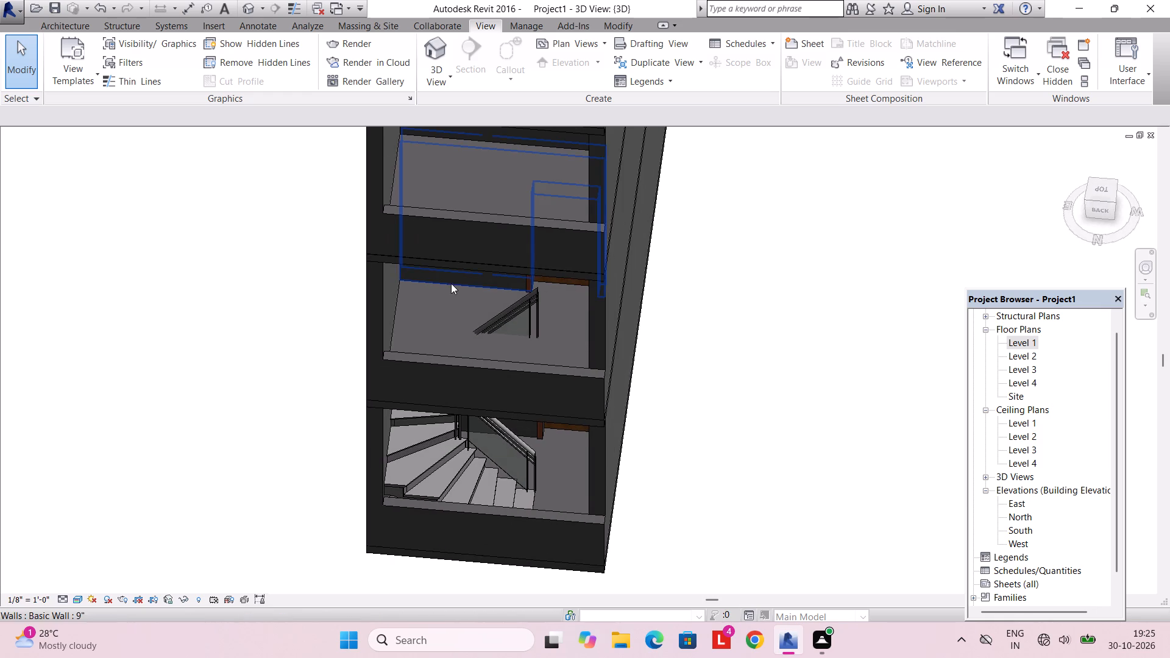
{"action": "scroll", "coordinate": [553, 308], "scroll_direction": "down", "scroll_amount": 3}
{"action": "double_click", "coordinate": [1021, 358]}
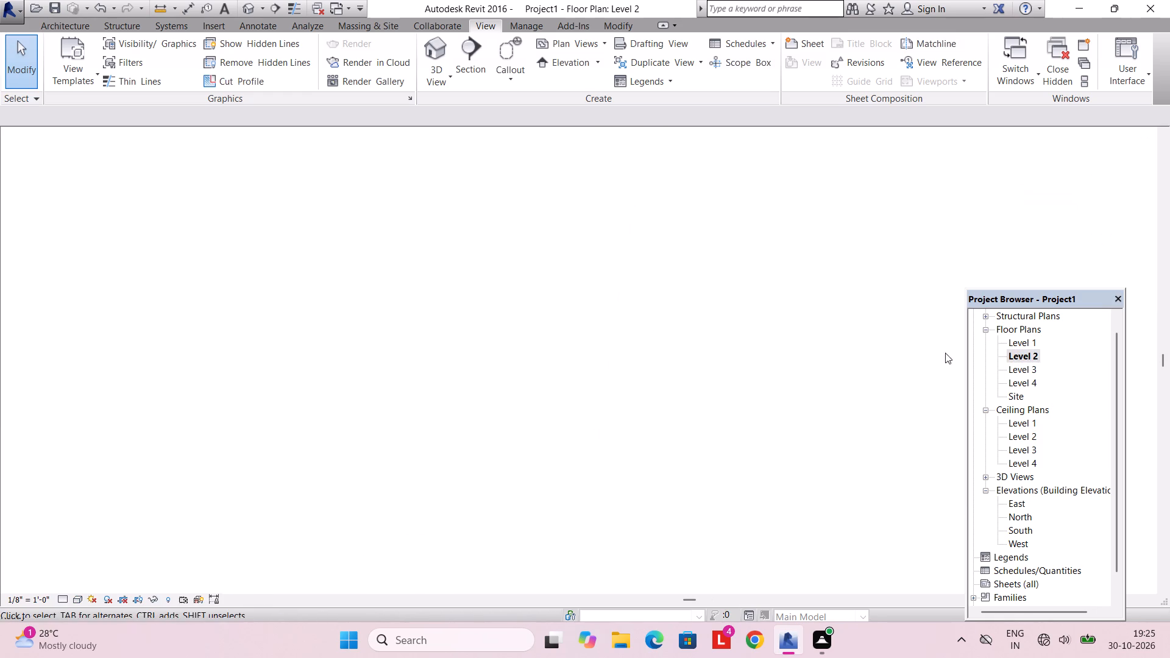
{"action": "scroll", "coordinate": [644, 339], "scroll_direction": "down", "scroll_amount": 4}
{"action": "scroll", "coordinate": [634, 341], "scroll_direction": "up", "scroll_amount": 5}
{"action": "scroll", "coordinate": [514, 377], "scroll_direction": "up", "scroll_amount": 2}
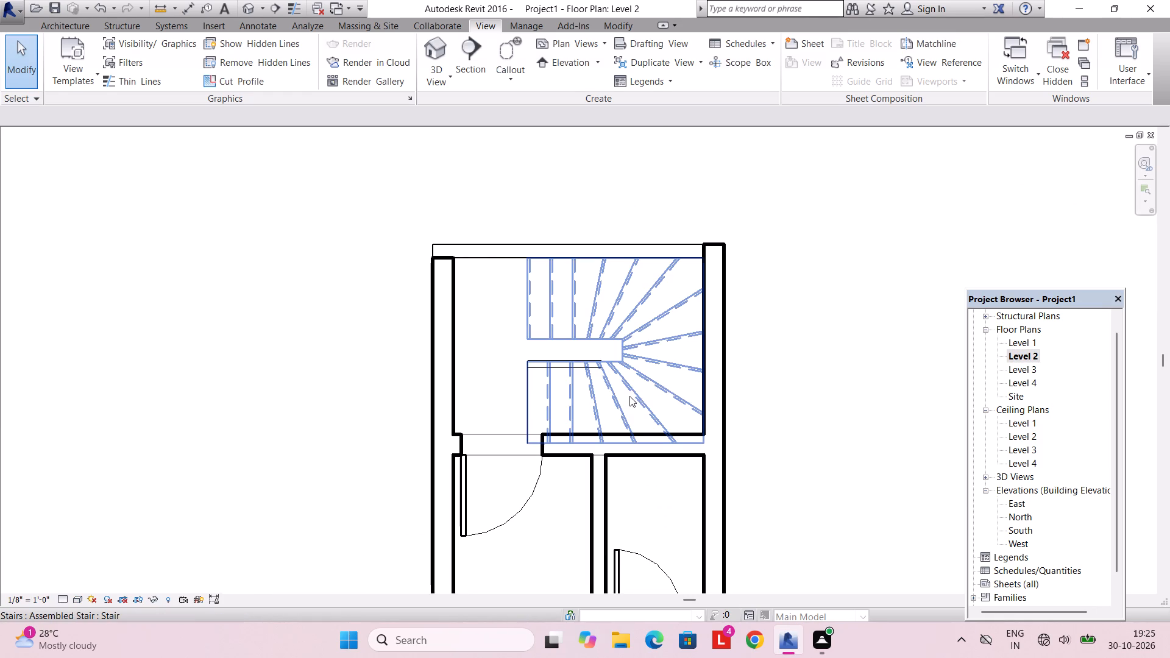
{"action": "left_click", "coordinate": [628, 398]}
{"action": "scroll", "coordinate": [629, 438], "scroll_direction": "up", "scroll_amount": 2}
Open the Level 1 floor plan and put the U-shaped winder stair into edit mode.
{"action": "double_click", "coordinate": [1029, 338]}
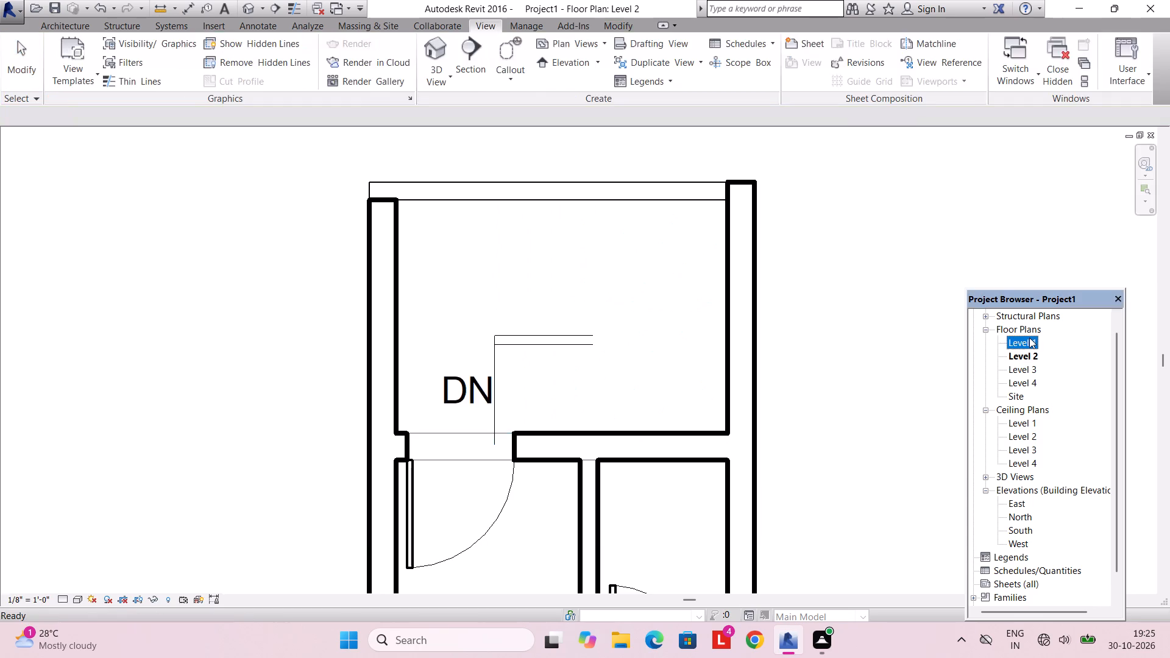
{"action": "scroll", "coordinate": [636, 360], "scroll_direction": "up", "scroll_amount": 2}
{"action": "left_click", "coordinate": [635, 358]}
{"action": "scroll", "coordinate": [631, 358], "scroll_direction": "down", "scroll_amount": 3}
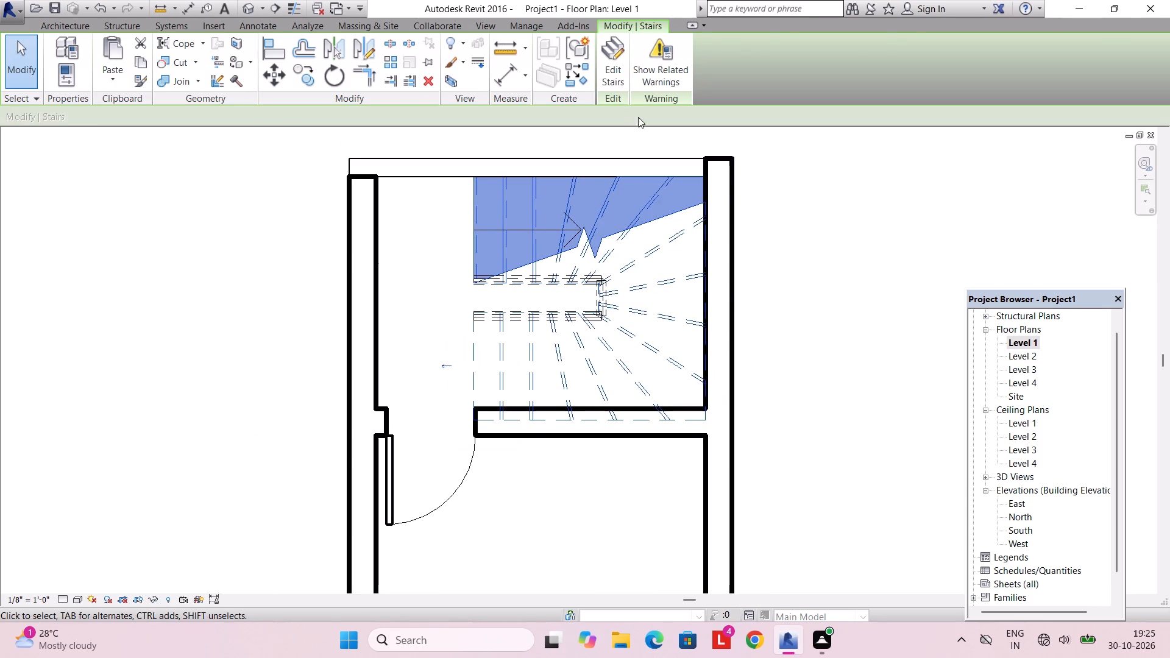
{"action": "left_click", "coordinate": [611, 82]}
{"action": "scroll", "coordinate": [603, 274], "scroll_direction": "down", "scroll_amount": 3}
{"action": "scroll", "coordinate": [596, 286], "scroll_direction": "up", "scroll_amount": 3}
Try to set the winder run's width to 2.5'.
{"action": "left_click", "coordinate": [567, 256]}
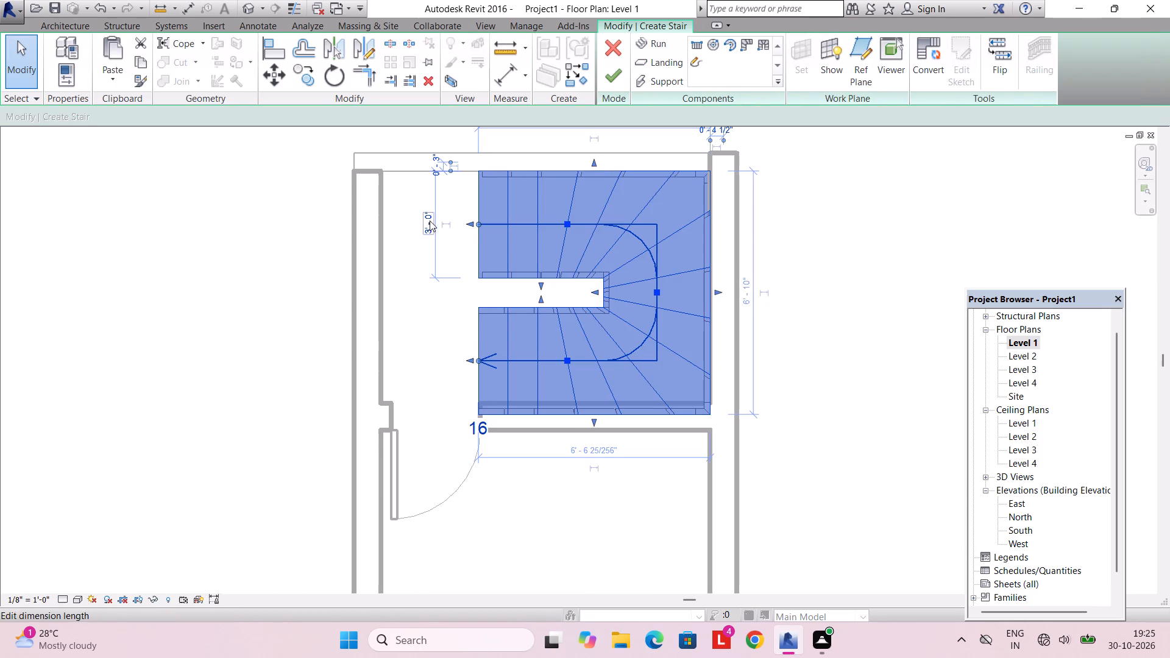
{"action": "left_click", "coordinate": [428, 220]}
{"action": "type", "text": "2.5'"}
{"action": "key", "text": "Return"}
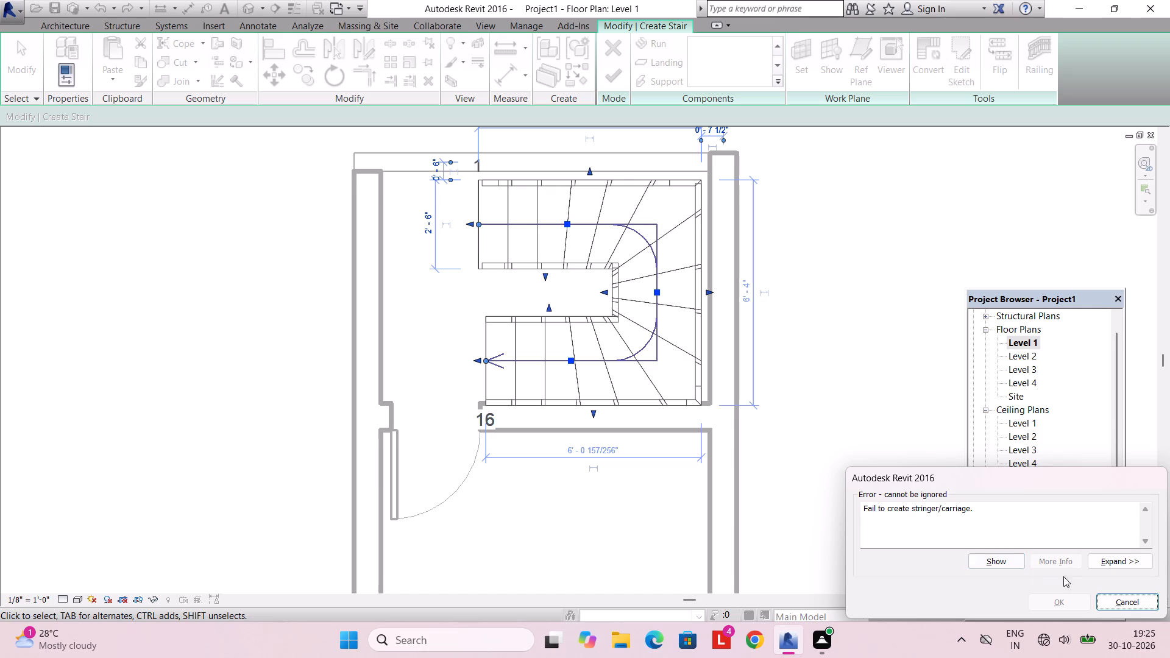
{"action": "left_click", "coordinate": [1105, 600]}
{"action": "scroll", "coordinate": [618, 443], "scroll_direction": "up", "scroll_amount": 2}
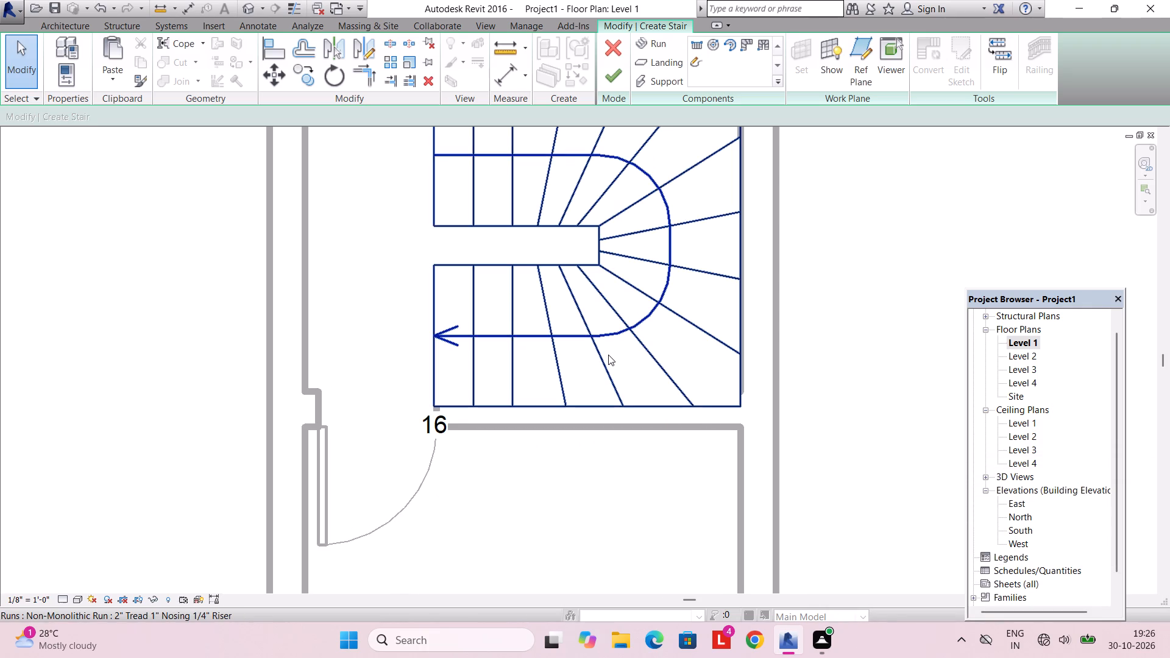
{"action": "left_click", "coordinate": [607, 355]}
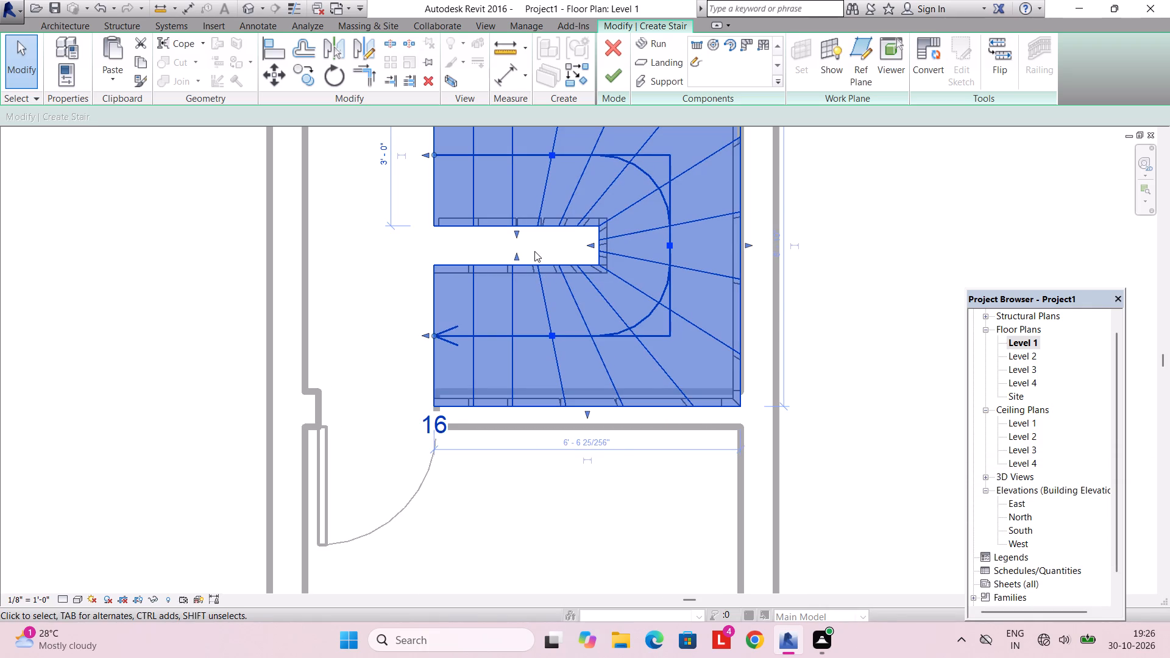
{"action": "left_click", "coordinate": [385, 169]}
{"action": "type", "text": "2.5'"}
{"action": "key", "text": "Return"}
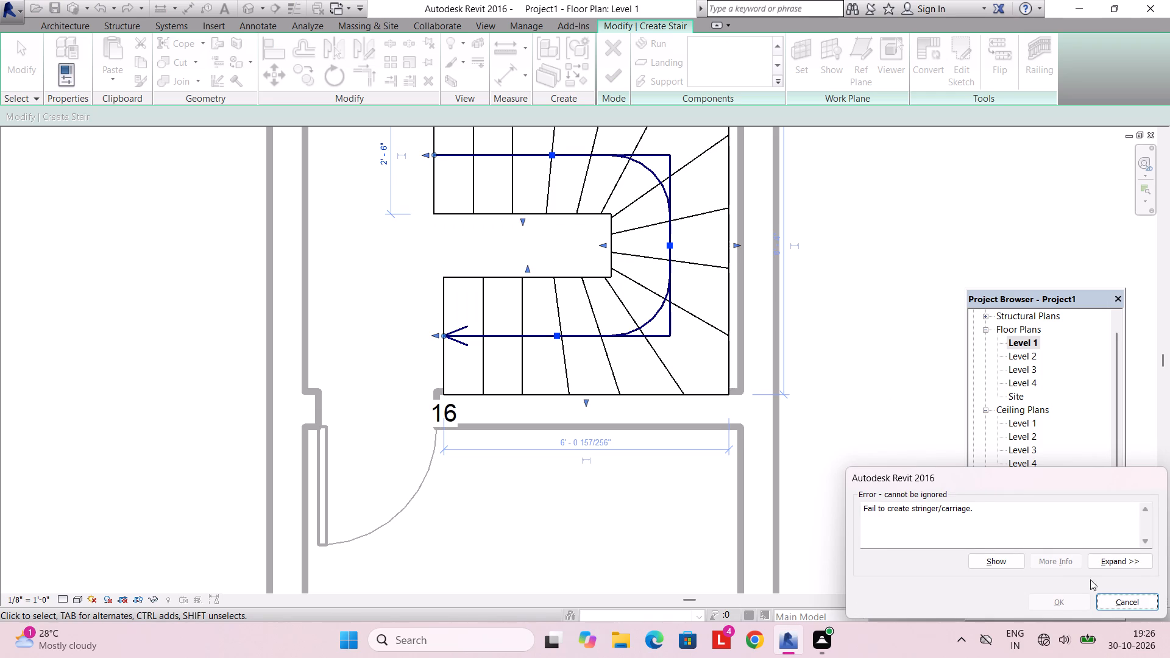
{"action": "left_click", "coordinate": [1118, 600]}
Delete the existing U-shaped winder run from the stair.
{"action": "left_click", "coordinate": [611, 277]}
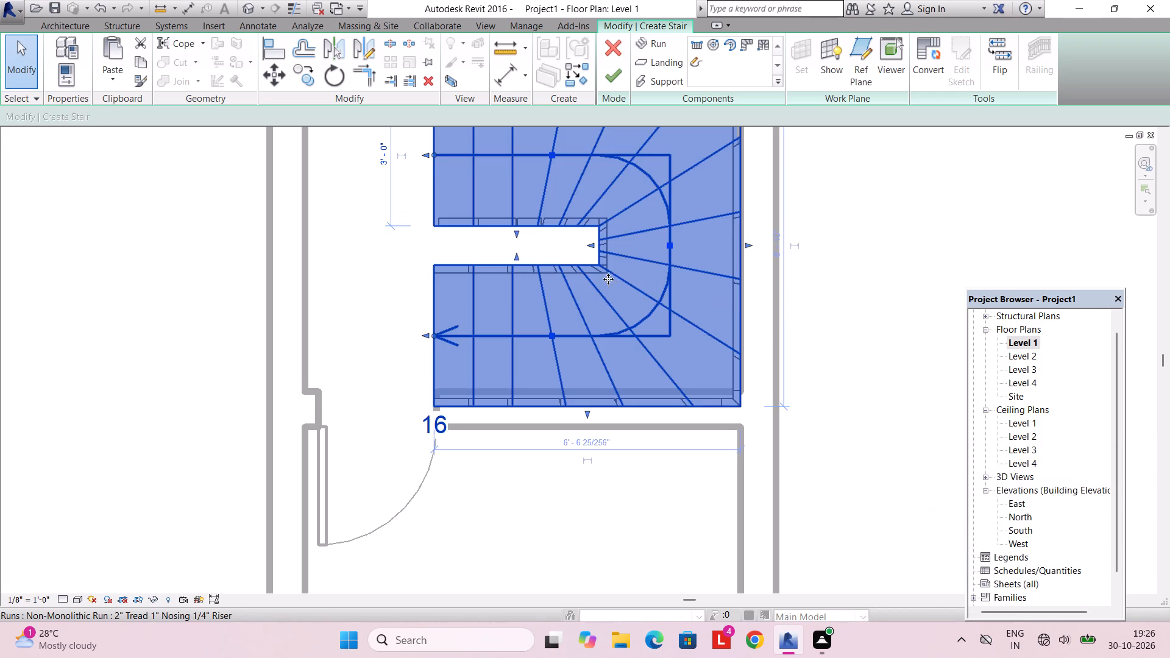
{"action": "key", "text": "Delete"}
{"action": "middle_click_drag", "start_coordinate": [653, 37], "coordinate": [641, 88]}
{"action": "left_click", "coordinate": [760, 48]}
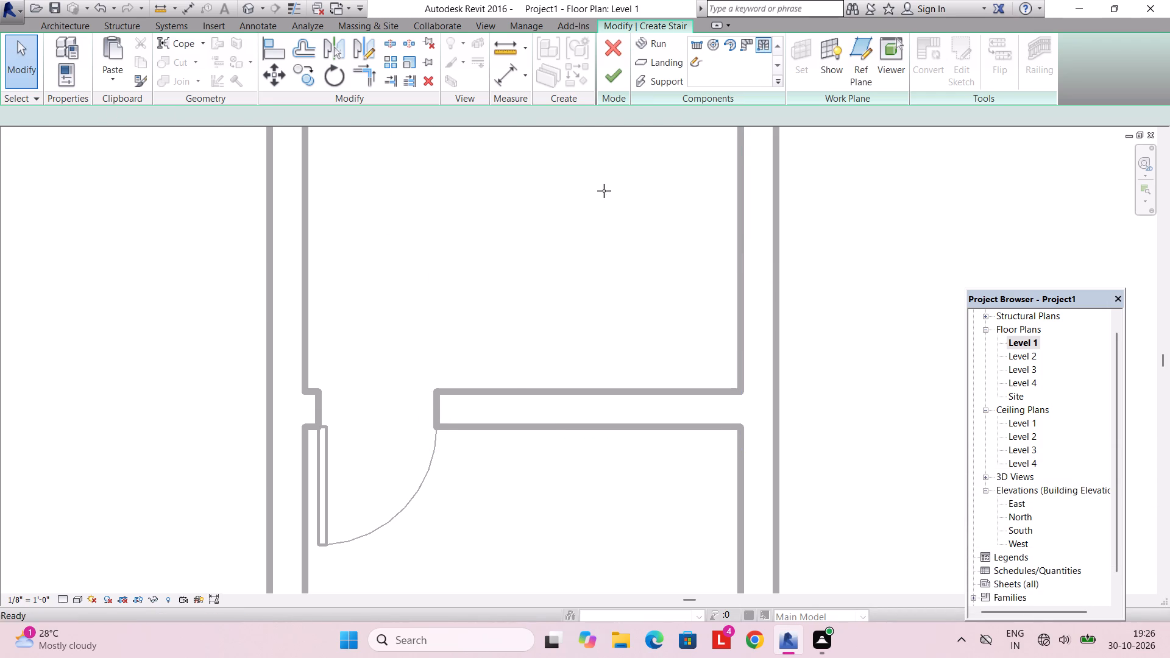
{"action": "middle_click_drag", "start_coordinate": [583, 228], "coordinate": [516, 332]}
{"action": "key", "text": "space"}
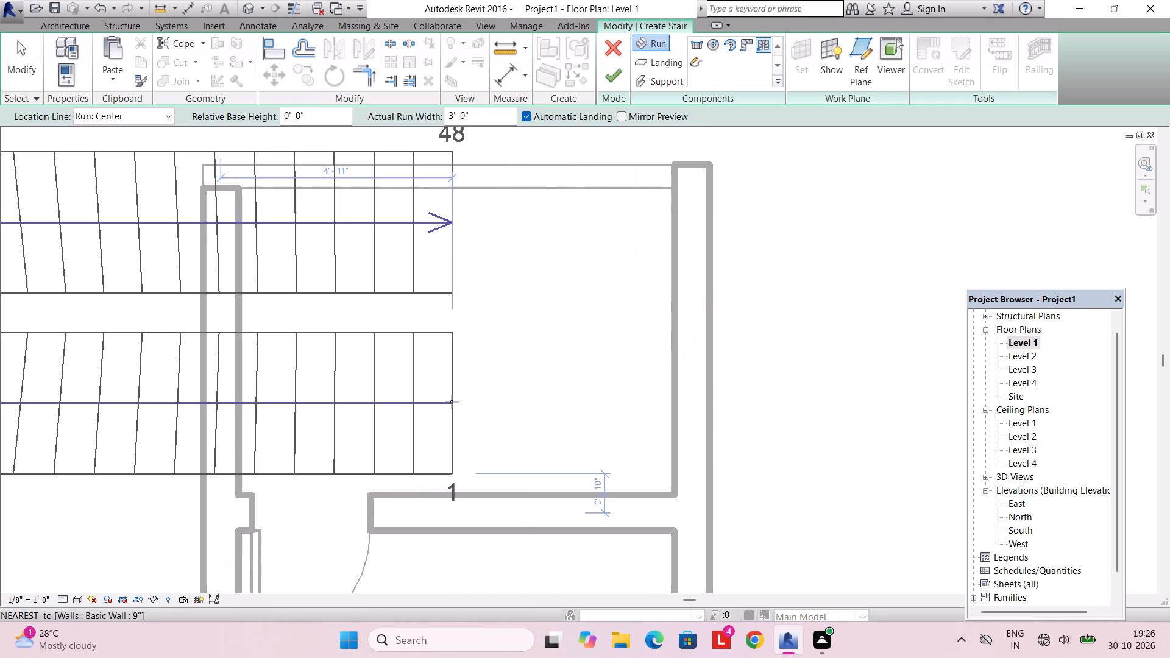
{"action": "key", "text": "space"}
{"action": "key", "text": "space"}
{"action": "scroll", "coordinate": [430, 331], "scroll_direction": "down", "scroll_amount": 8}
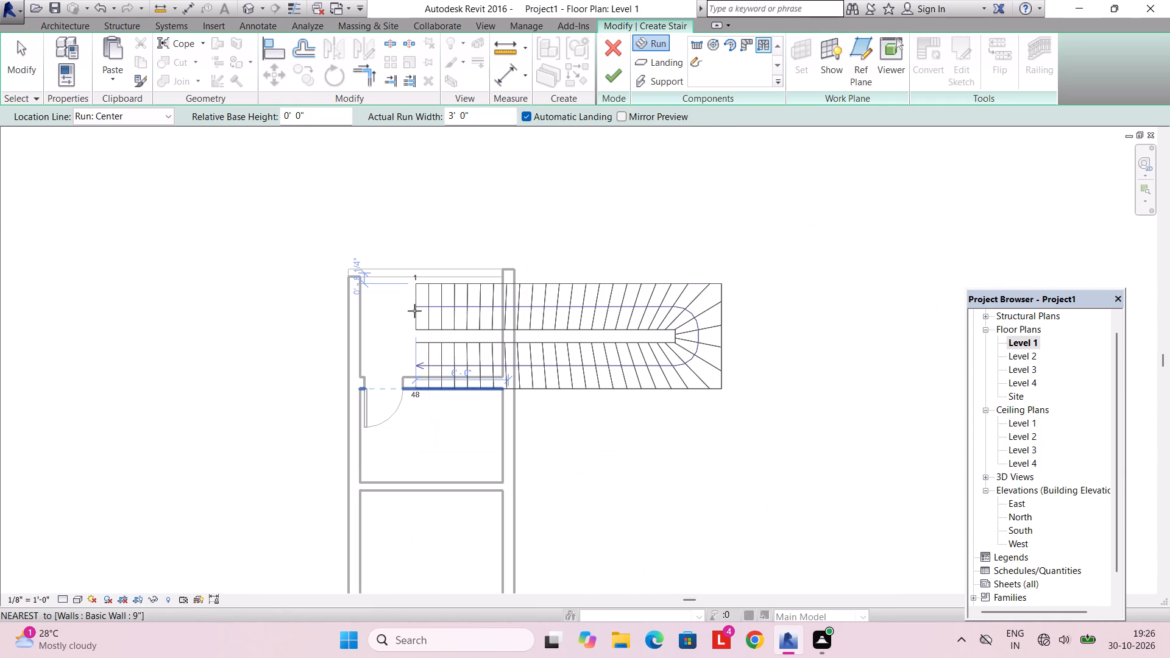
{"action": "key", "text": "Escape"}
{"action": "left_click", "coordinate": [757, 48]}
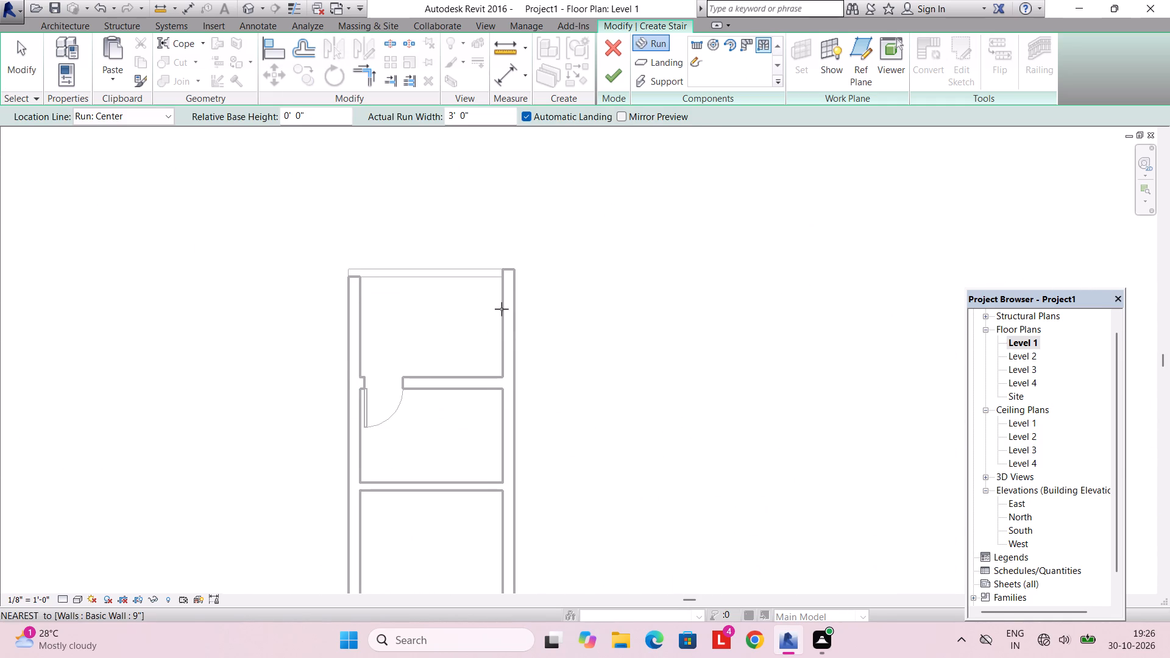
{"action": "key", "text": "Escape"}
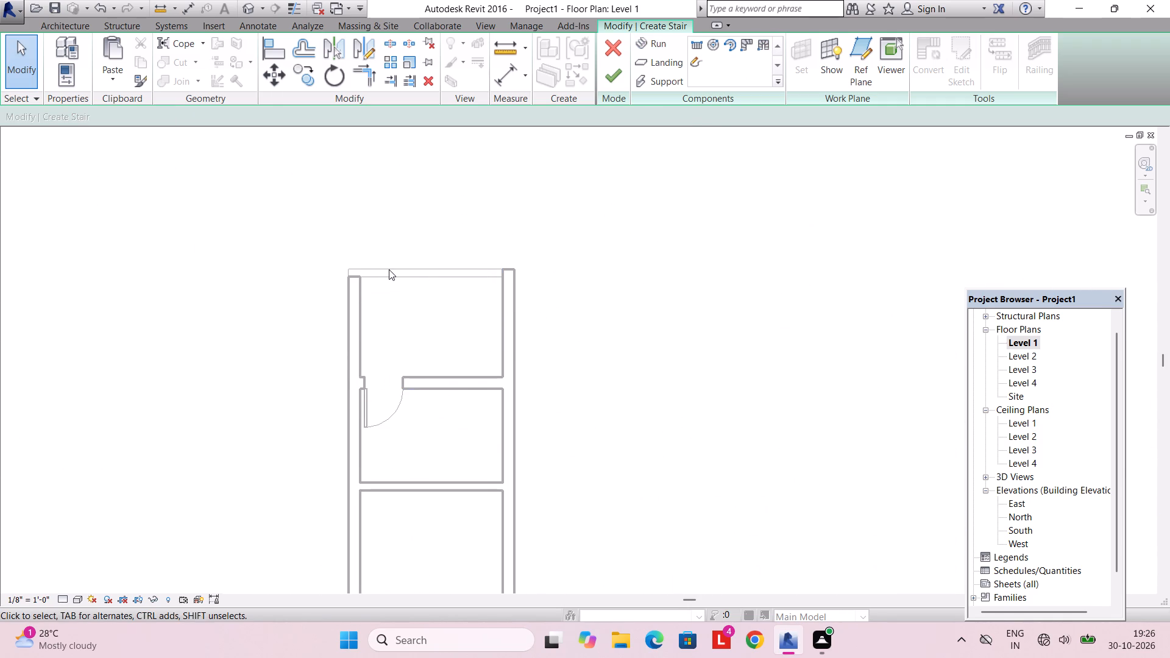
Set the stair's top level to Level 2 and apply it.
{"action": "key", "text": "p"}
{"action": "key", "text": "p"}
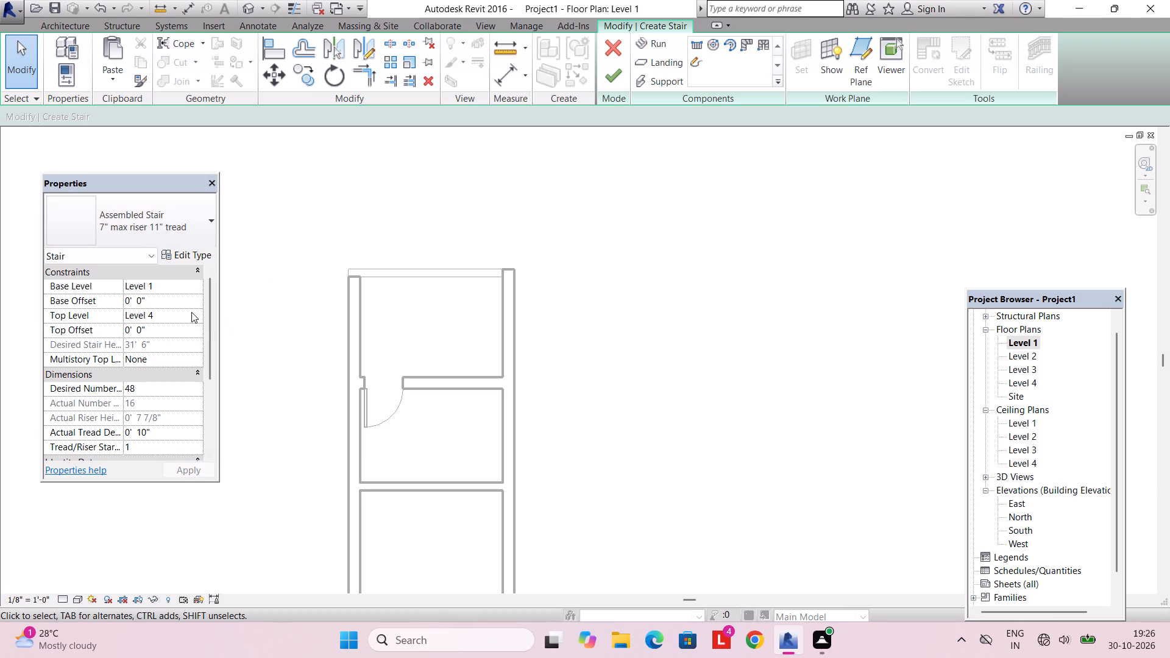
{"action": "left_click", "coordinate": [197, 313]}
{"action": "left_click", "coordinate": [170, 339]}
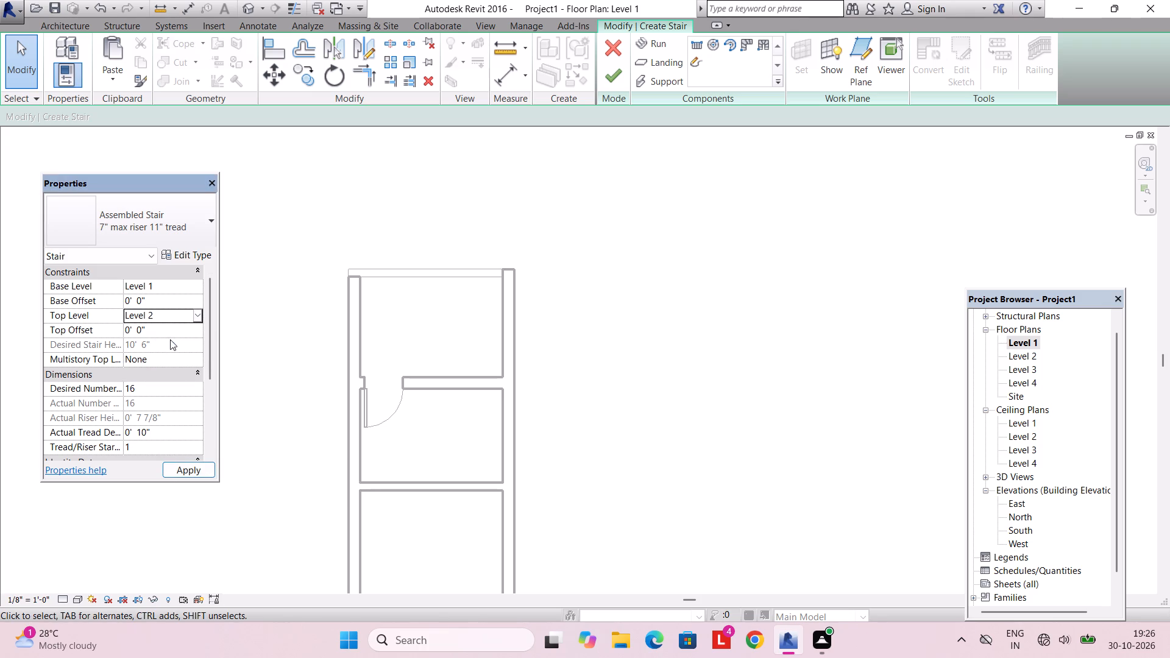
{"action": "left_click", "coordinate": [196, 472]}
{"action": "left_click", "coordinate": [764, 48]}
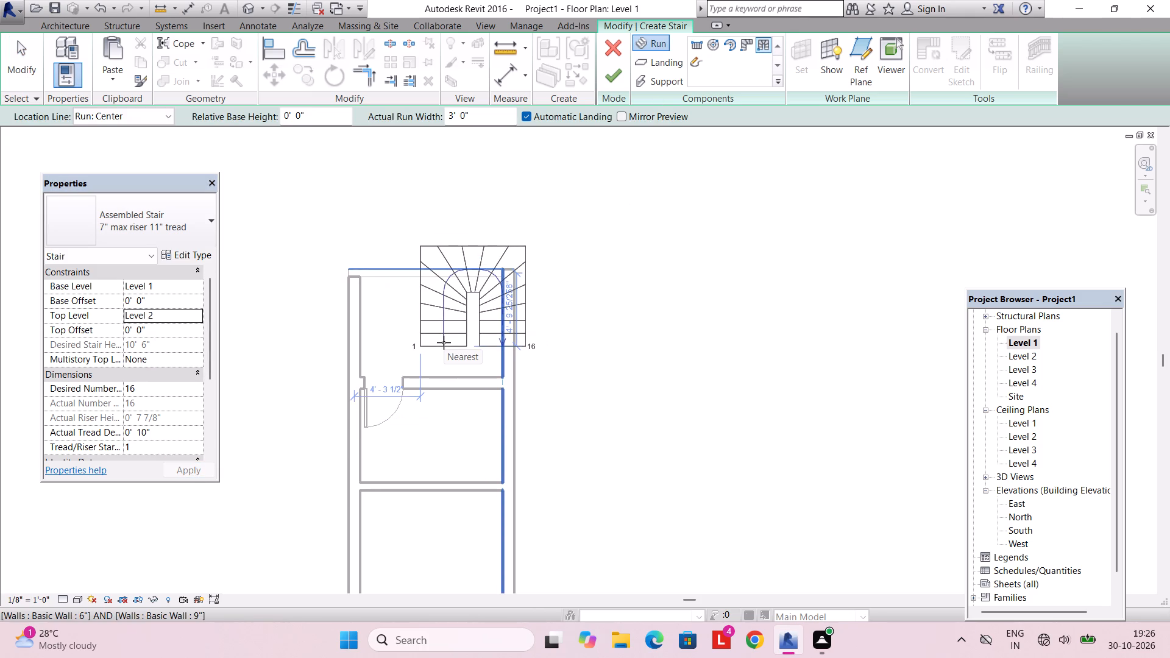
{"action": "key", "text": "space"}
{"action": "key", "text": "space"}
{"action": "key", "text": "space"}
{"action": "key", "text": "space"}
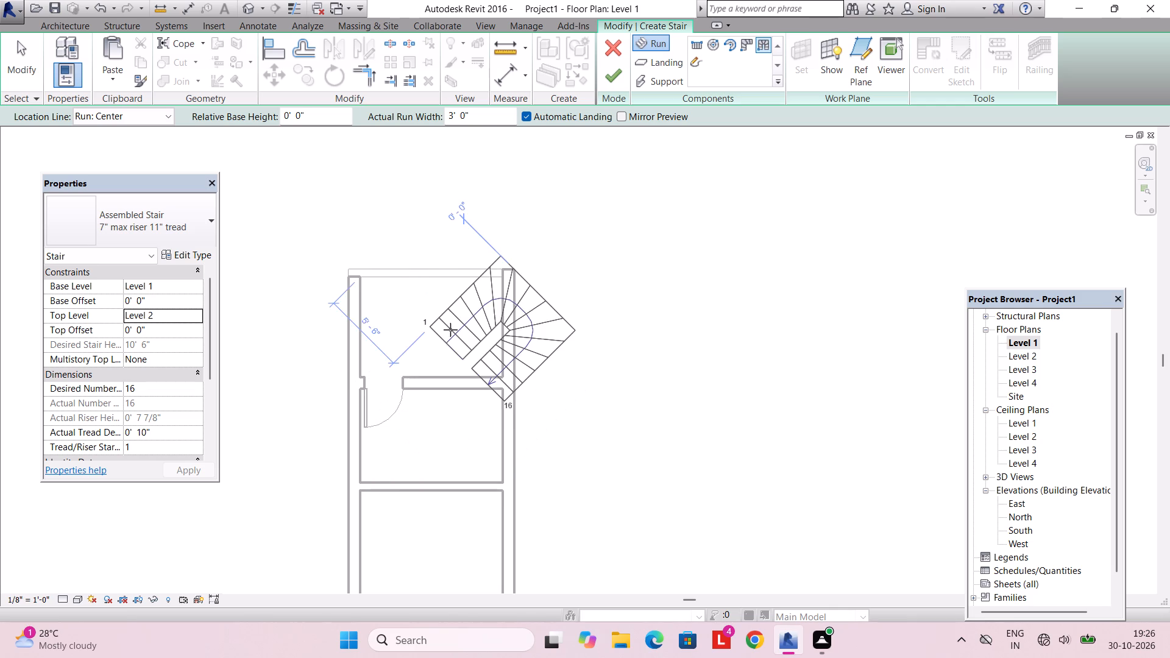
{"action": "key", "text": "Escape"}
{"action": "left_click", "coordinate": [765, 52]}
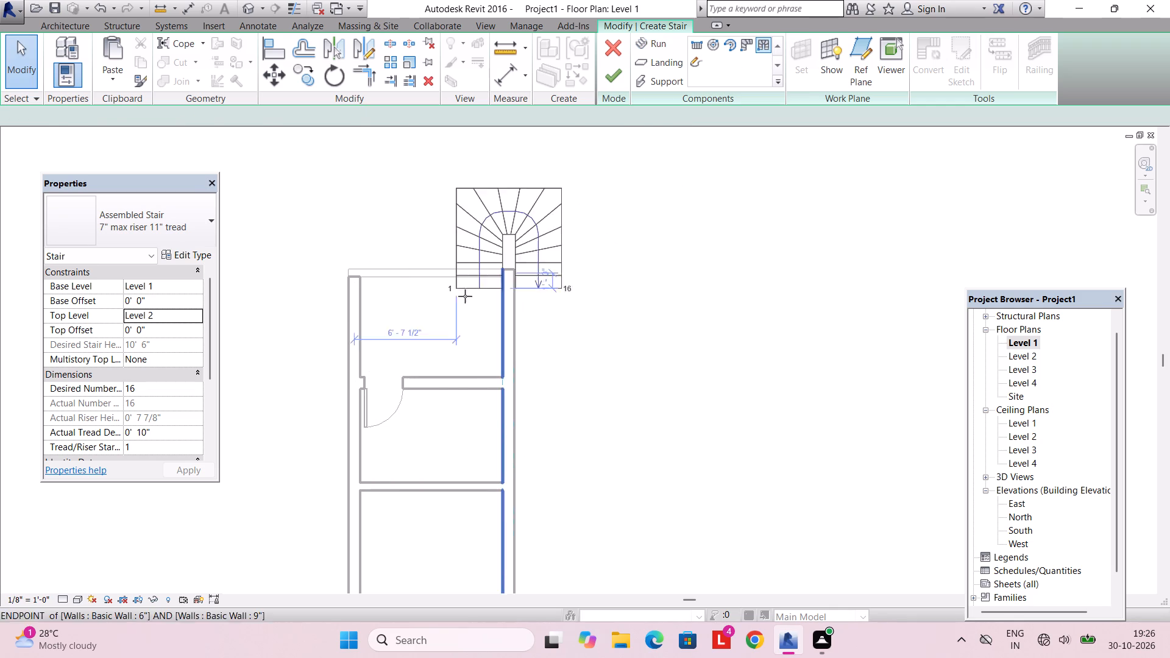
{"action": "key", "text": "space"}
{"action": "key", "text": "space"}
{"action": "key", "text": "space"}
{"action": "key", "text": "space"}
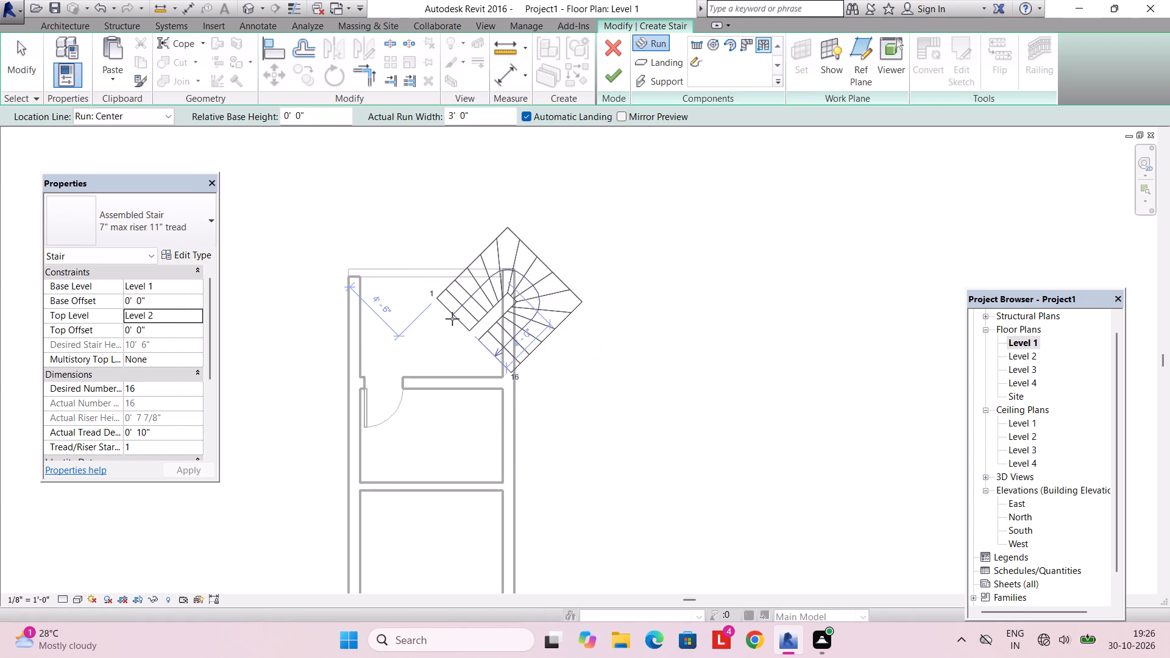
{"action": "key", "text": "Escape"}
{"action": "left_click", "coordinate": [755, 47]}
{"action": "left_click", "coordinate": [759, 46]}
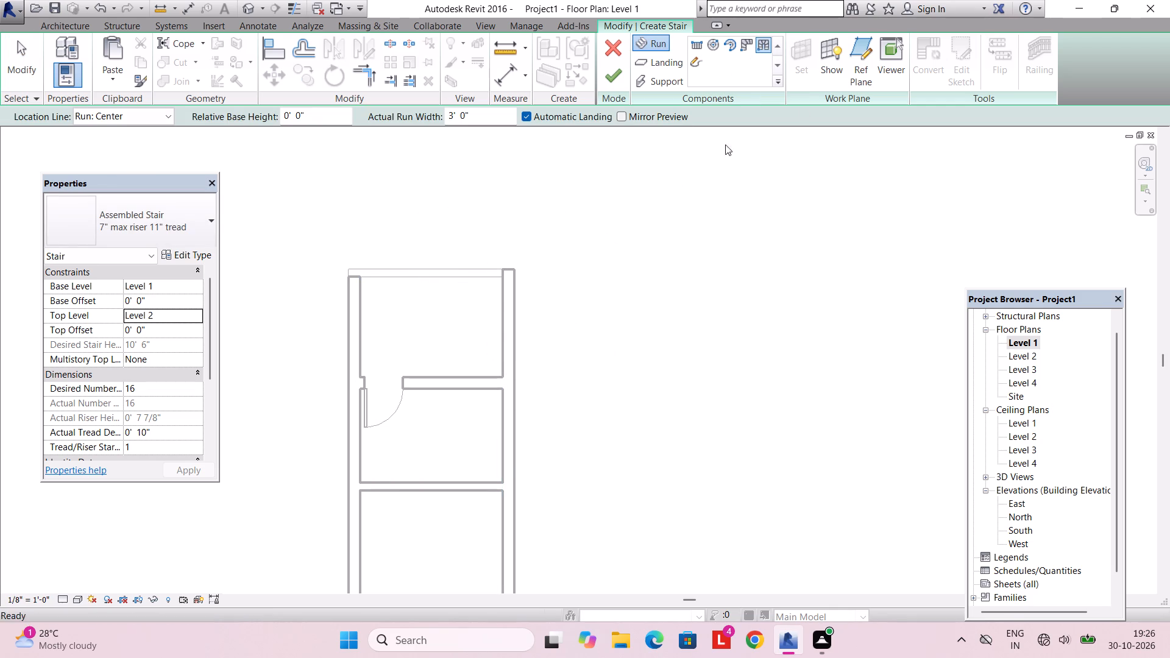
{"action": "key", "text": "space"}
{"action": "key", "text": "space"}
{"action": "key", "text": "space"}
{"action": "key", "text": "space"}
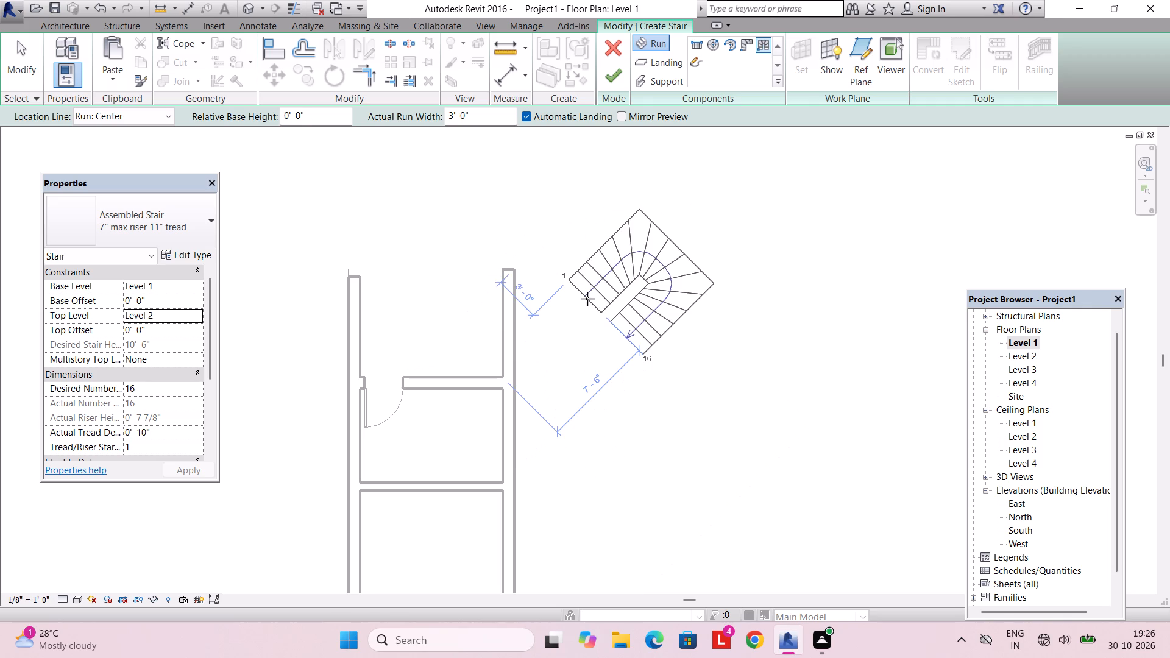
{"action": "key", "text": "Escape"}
Place a 3' wide, 16-riser U-shaped winder run against the low back wall and the side wall, with its open end facing the opposite side wall.
{"action": "left_click", "coordinate": [760, 49]}
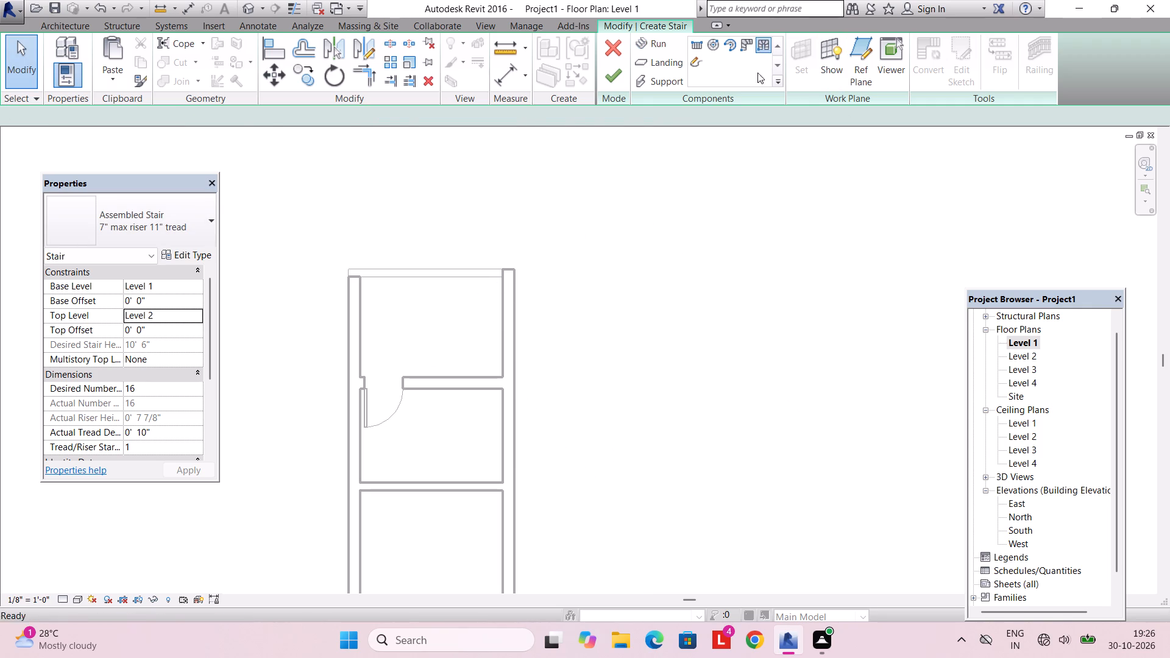
{"action": "key", "text": "space"}
{"action": "key", "text": "space"}
{"action": "key", "text": "space"}
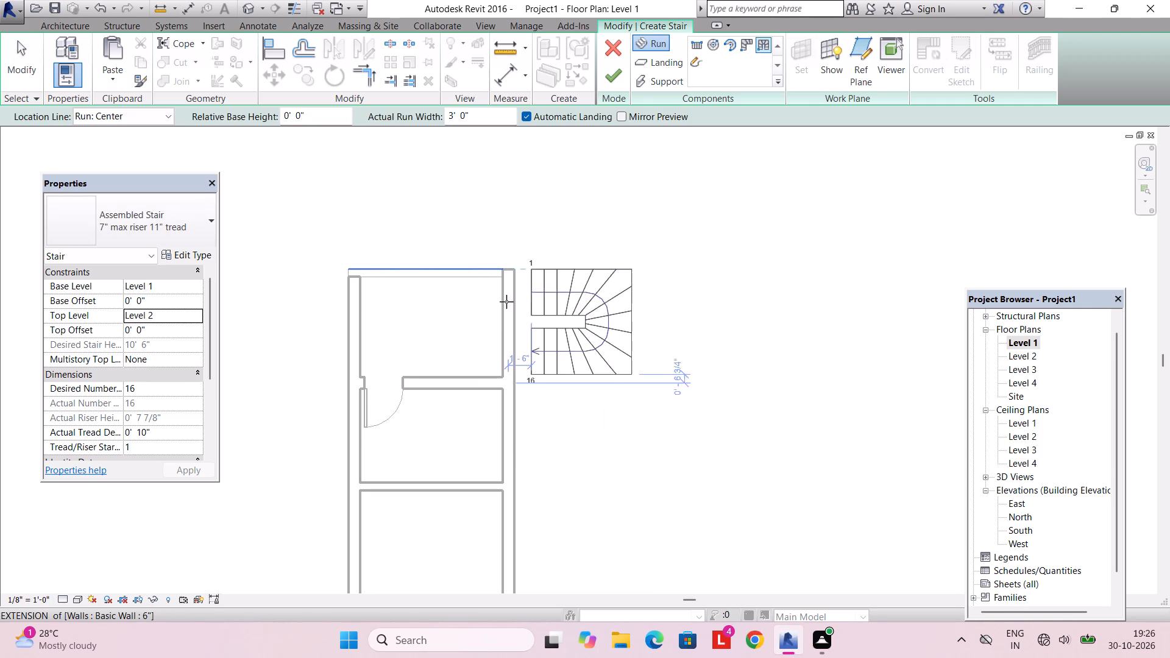
{"action": "scroll", "coordinate": [441, 302], "scroll_direction": "up", "scroll_amount": 6}
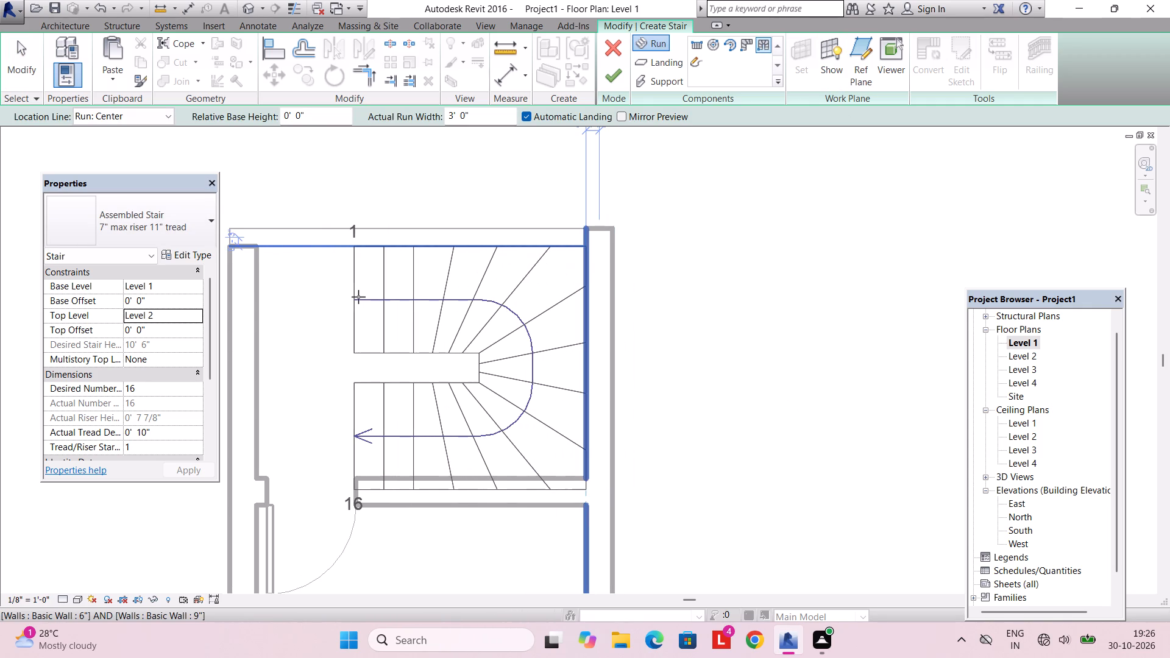
{"action": "left_click", "coordinate": [358, 296]}
{"action": "key", "text": "Escape"}
{"action": "key", "text": "Escape"}
{"action": "key", "text": "Escape"}
{"action": "scroll", "coordinate": [454, 374], "scroll_direction": "up", "scroll_amount": 1}
{"action": "key", "text": "Escape"}
{"action": "key", "text": "Escape"}
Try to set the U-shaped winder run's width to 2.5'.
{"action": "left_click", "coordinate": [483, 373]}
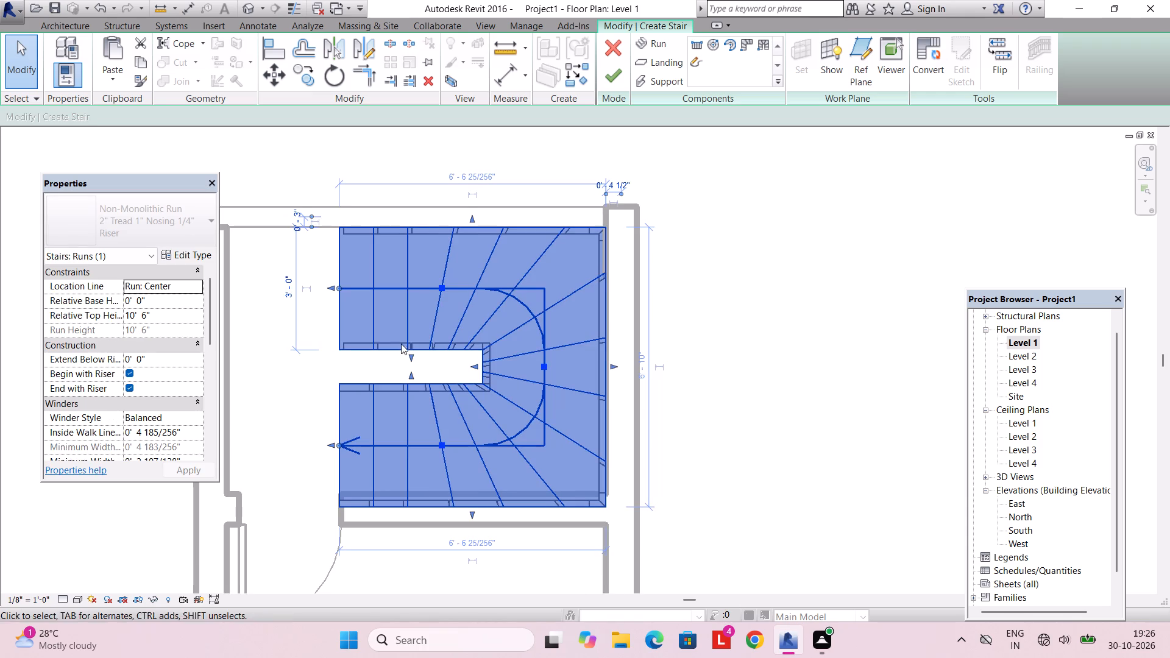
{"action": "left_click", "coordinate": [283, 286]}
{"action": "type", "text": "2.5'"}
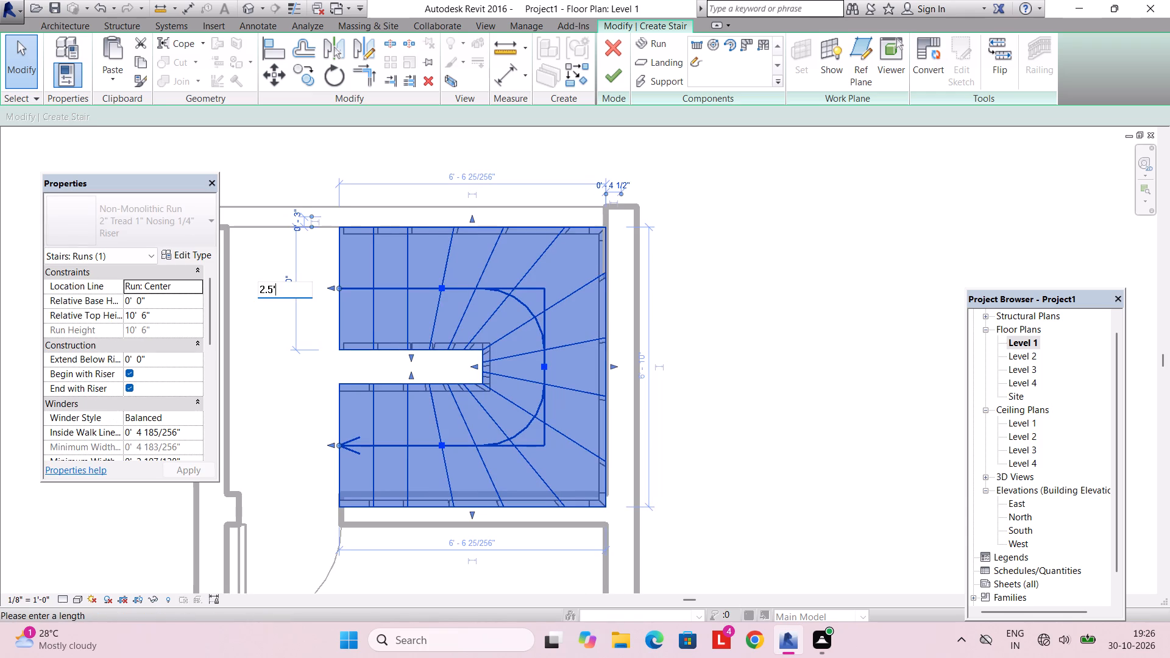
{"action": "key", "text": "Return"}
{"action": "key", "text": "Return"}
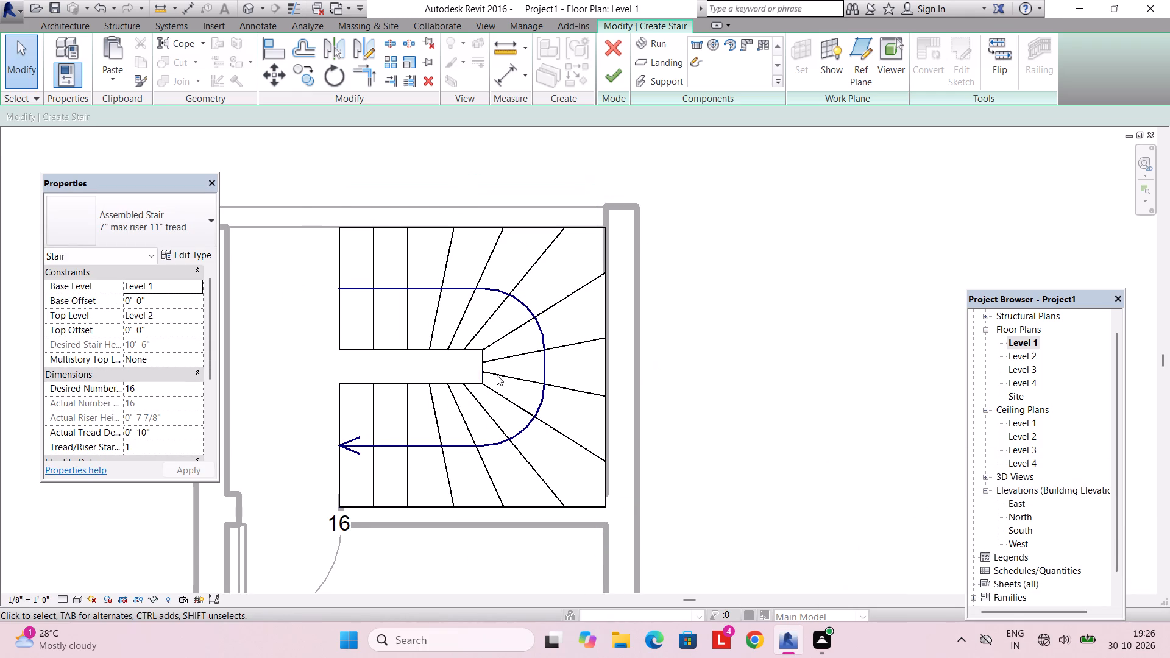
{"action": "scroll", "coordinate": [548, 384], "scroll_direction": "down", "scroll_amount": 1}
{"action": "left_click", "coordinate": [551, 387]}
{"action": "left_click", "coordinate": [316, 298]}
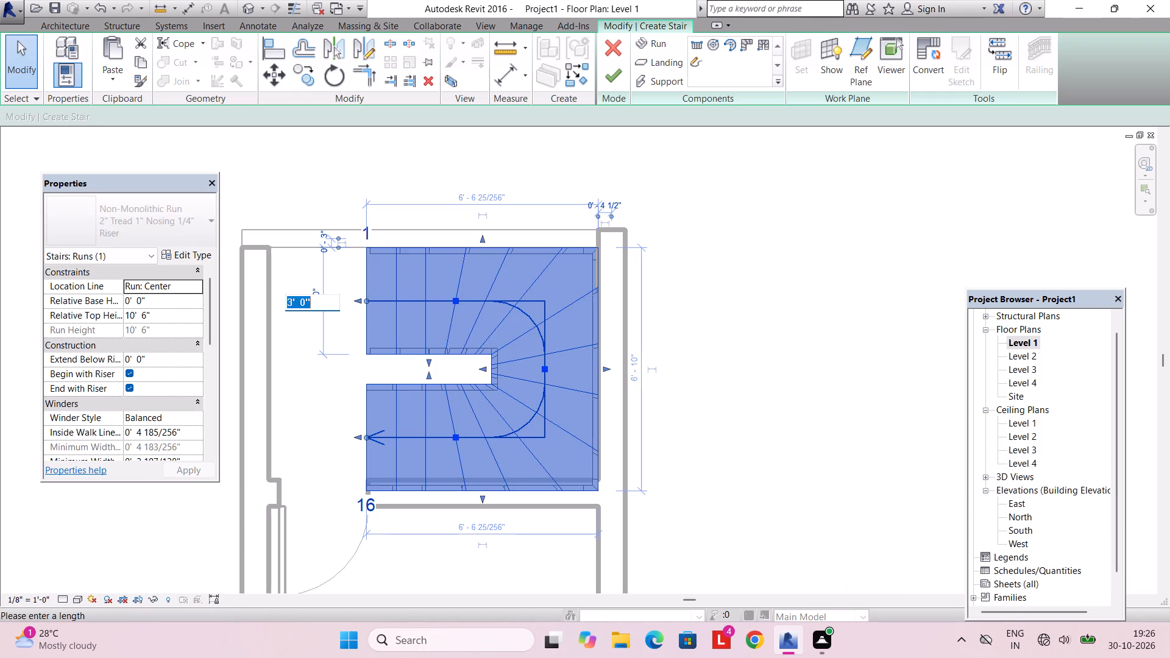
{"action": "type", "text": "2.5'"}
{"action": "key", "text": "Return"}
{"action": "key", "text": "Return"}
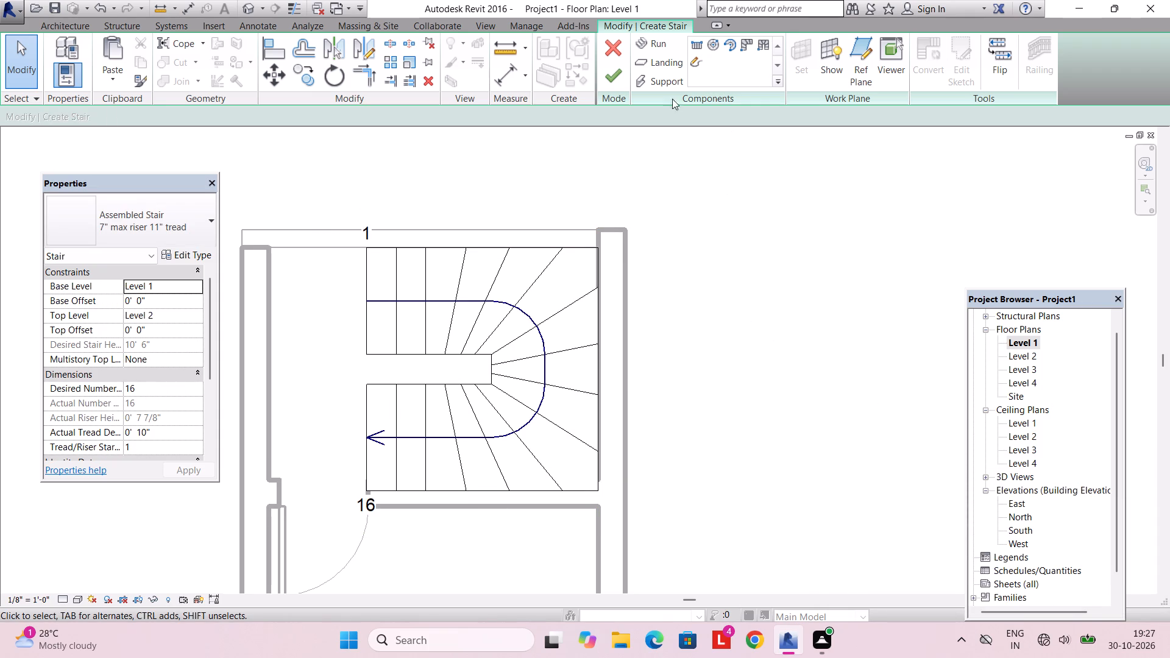
Delete the U-shaped winder run from the stair.
{"action": "left_click", "coordinate": [569, 298]}
{"action": "key", "text": "Delete"}
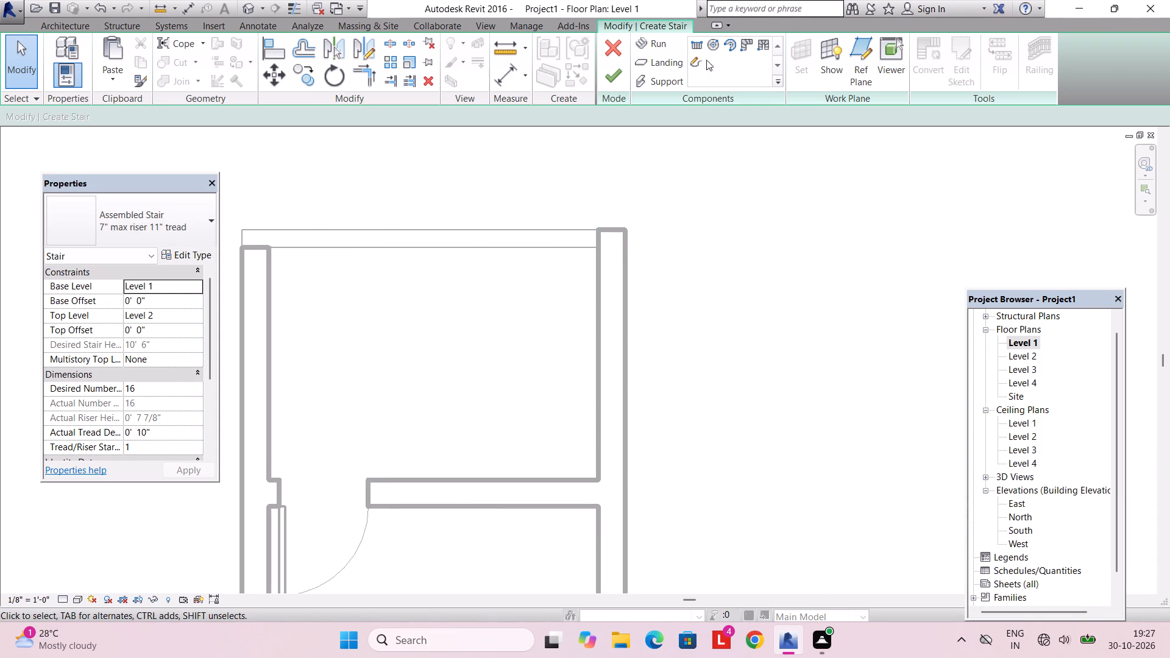
Draw a 3' wide, 9-riser straight run along the low back wall and a parallel 6-riser return run, joined by an automatic landing.
{"action": "left_click", "coordinate": [700, 42]}
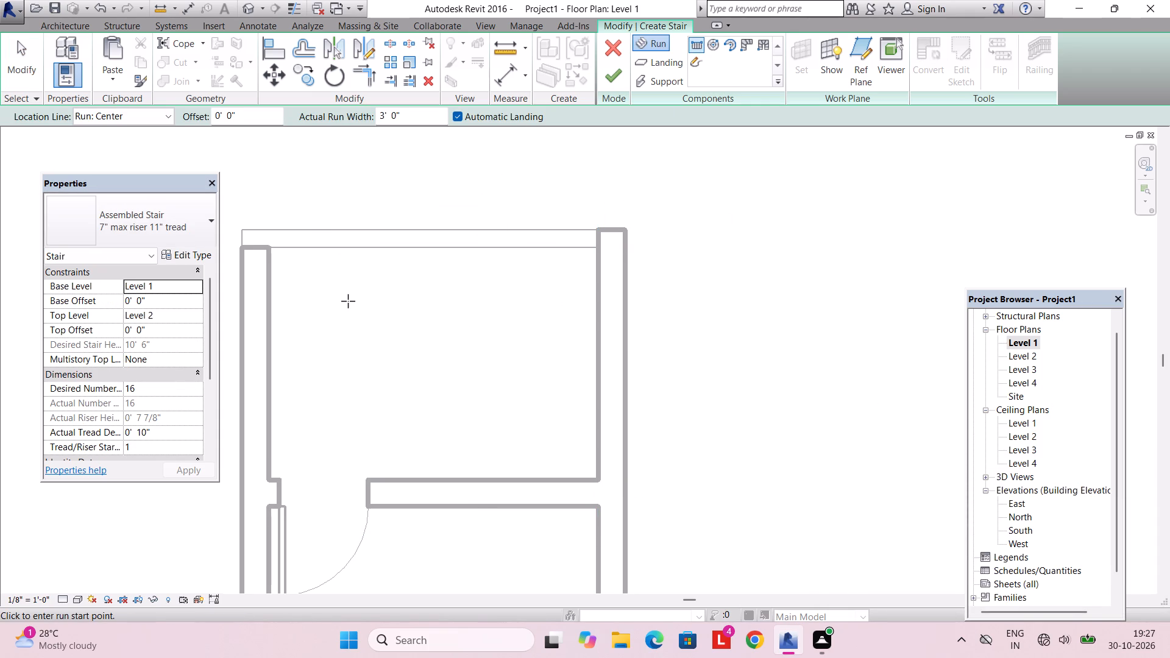
{"action": "left_click", "coordinate": [283, 311]}
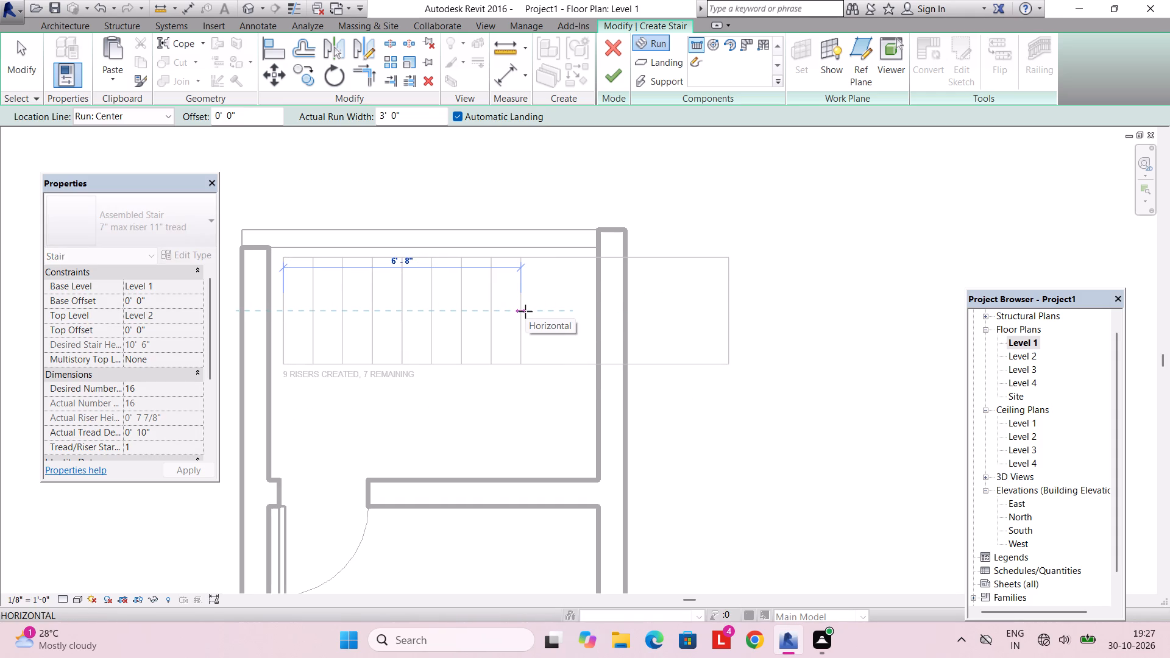
{"action": "left_click", "coordinate": [525, 311]}
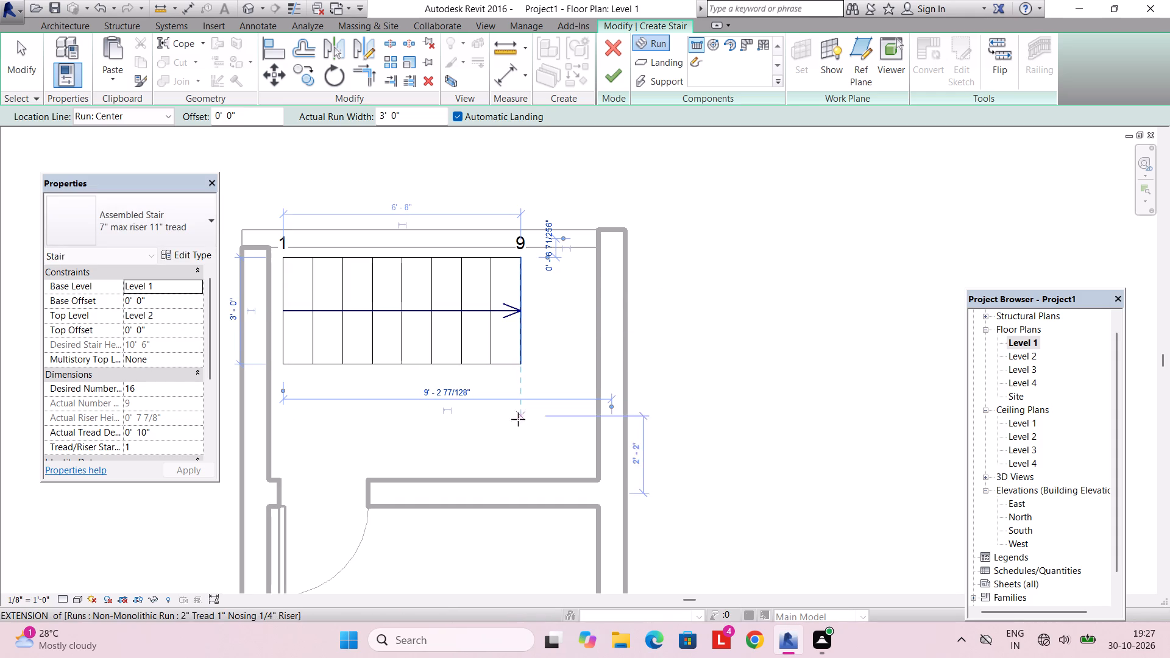
{"action": "left_click", "coordinate": [518, 435]}
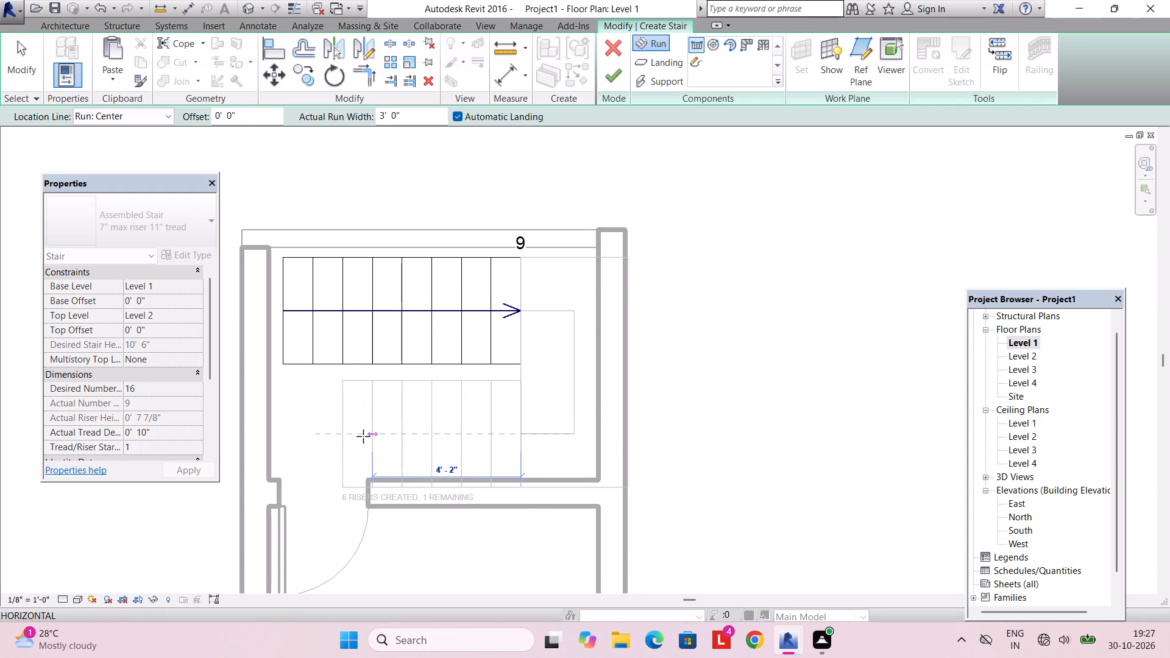
{"action": "left_click", "coordinate": [363, 436]}
{"action": "key", "text": "Escape"}
Nudge the 6-riser return run towards the first run to close the gap between them.
{"action": "scroll", "coordinate": [498, 386], "scroll_direction": "up", "scroll_amount": 1}
{"action": "left_click", "coordinate": [498, 386]}
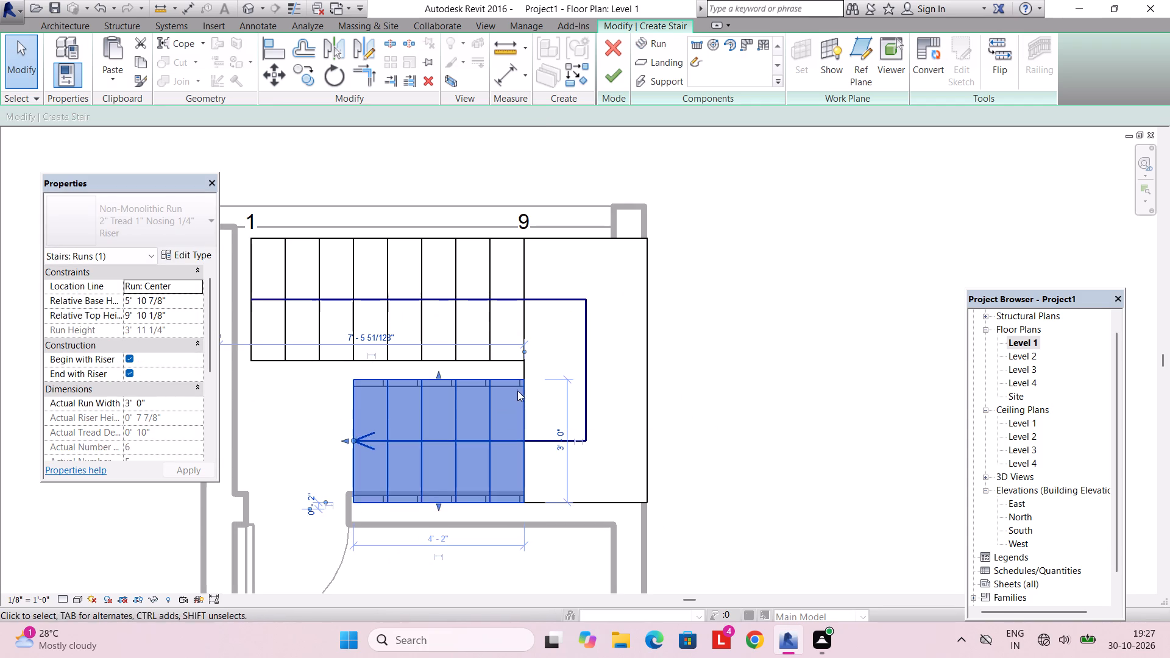
{"action": "key", "text": "Up"}
{"action": "key", "text": "Up"}
{"action": "key", "text": "Up"}
{"action": "key", "text": "Up"}
{"action": "key", "text": "Up"}
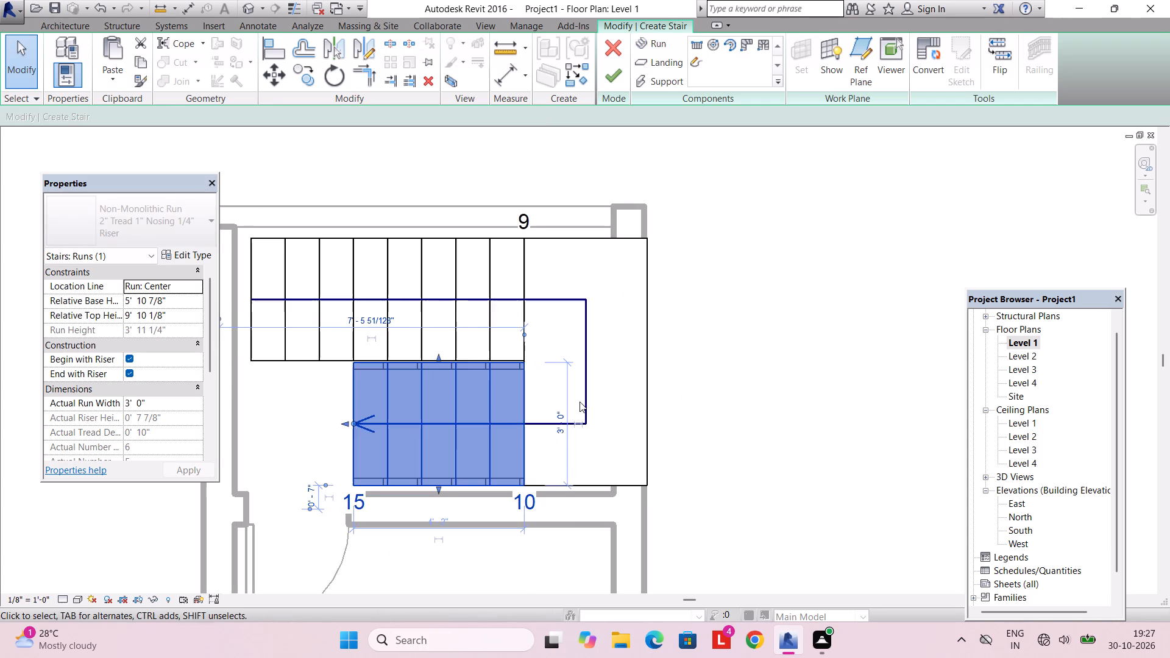
Set the landing's depth to 2.5'.
{"action": "left_click", "coordinate": [638, 400]}
{"action": "left_click", "coordinate": [646, 400]}
{"action": "left_click", "coordinate": [590, 355]}
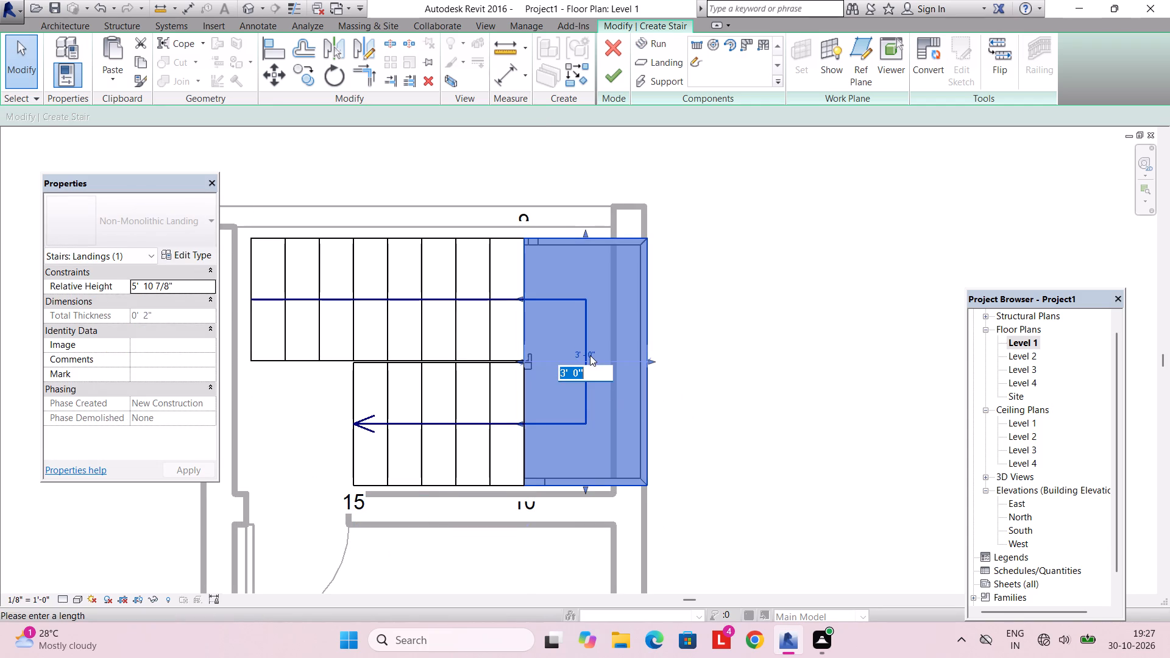
{"action": "type", "text": "2.5'"}
{"action": "key", "text": "Return"}
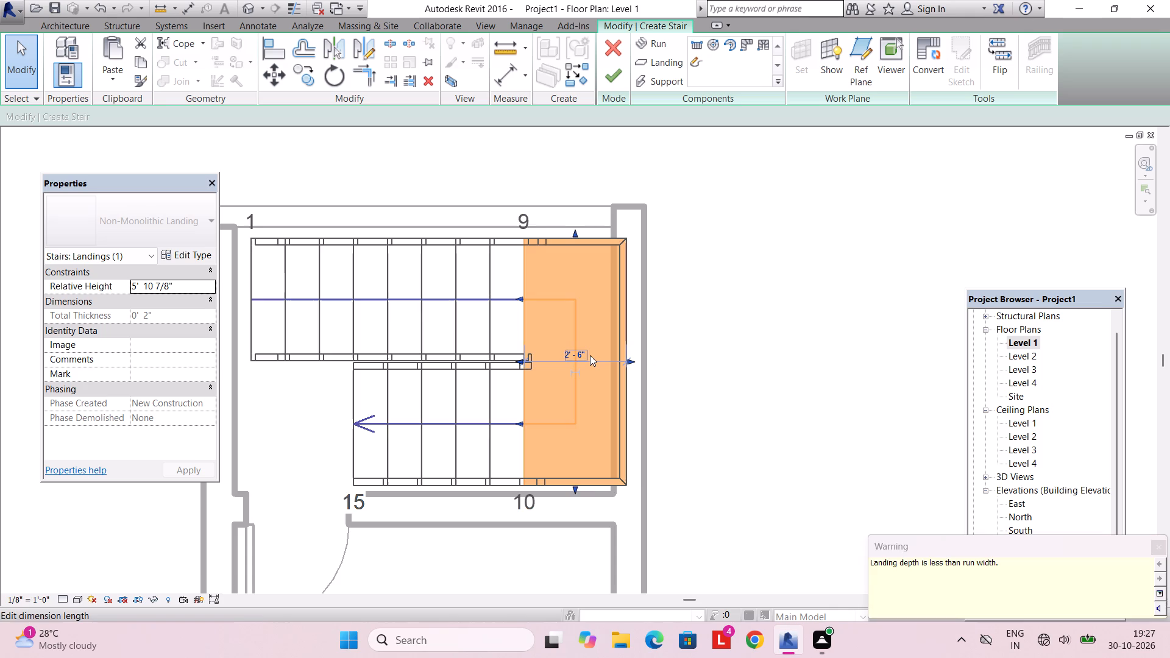
{"action": "key", "text": "Escape"}
Set the width of the 9-riser run along the low back wall to 2.5'.
{"action": "left_click", "coordinate": [309, 316]}
{"action": "left_click", "coordinate": [277, 319]}
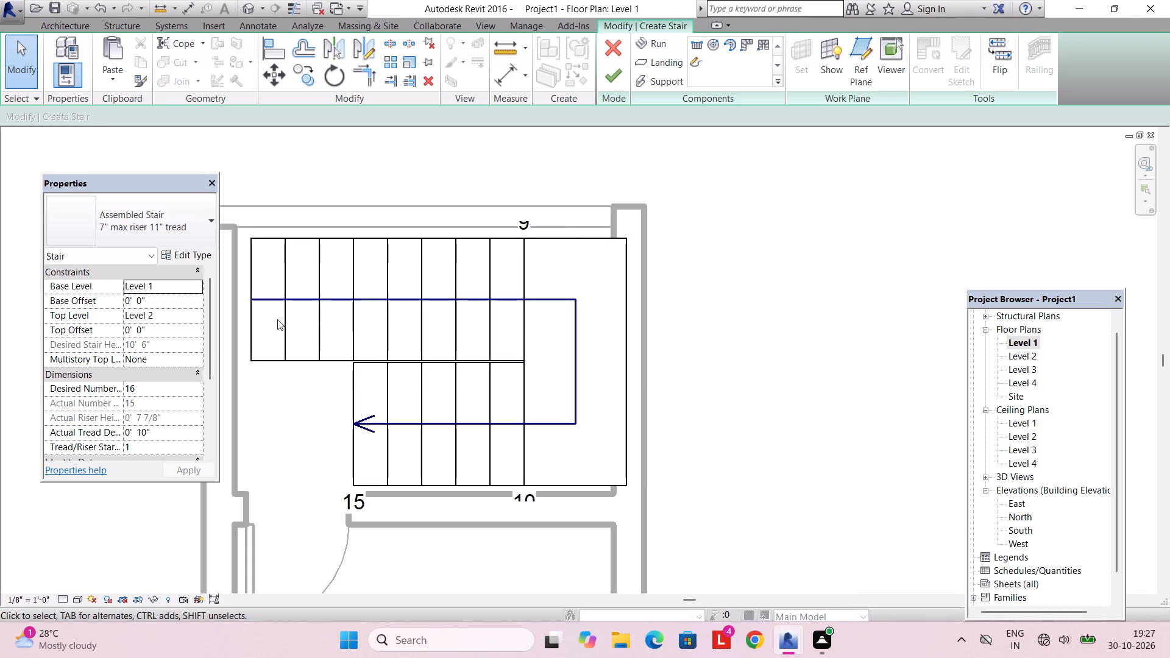
{"action": "left_click", "coordinate": [294, 322]}
{"action": "left_click", "coordinate": [289, 322]}
{"action": "scroll", "coordinate": [289, 322], "scroll_direction": "down", "scroll_amount": 4}
{"action": "middle_click_drag", "start_coordinate": [289, 322], "coordinate": [317, 323]}
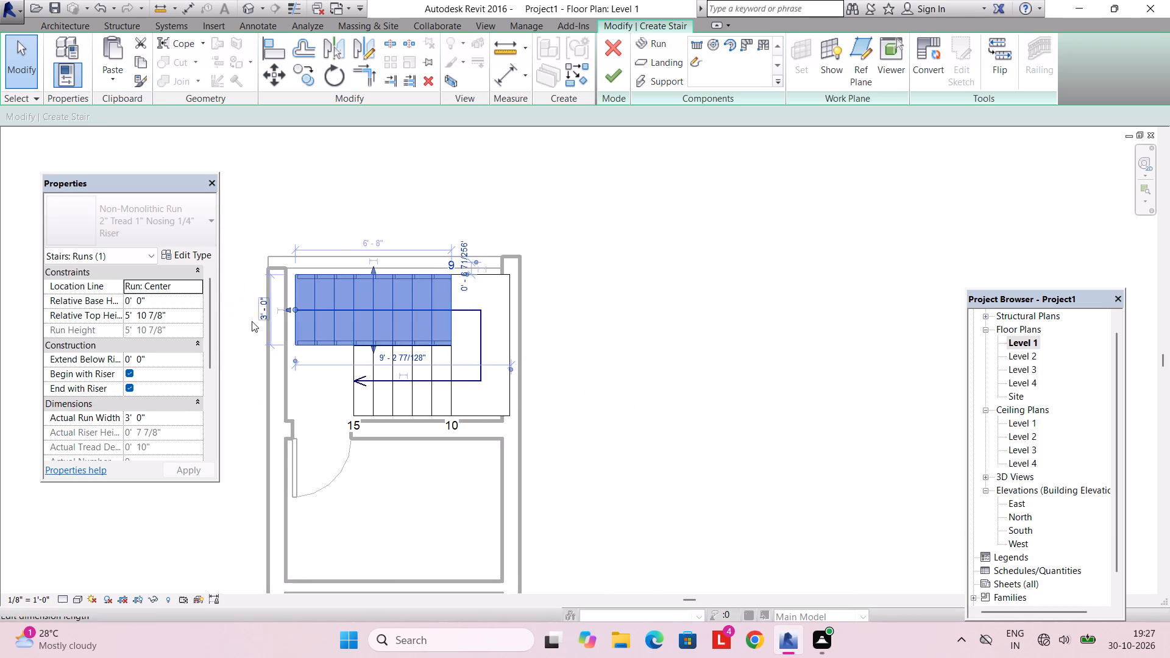
{"action": "scroll", "coordinate": [252, 321], "scroll_direction": "up", "scroll_amount": 2}
{"action": "left_click", "coordinate": [268, 308]}
{"action": "type", "text": "2.5'"}
{"action": "key", "text": "Return"}
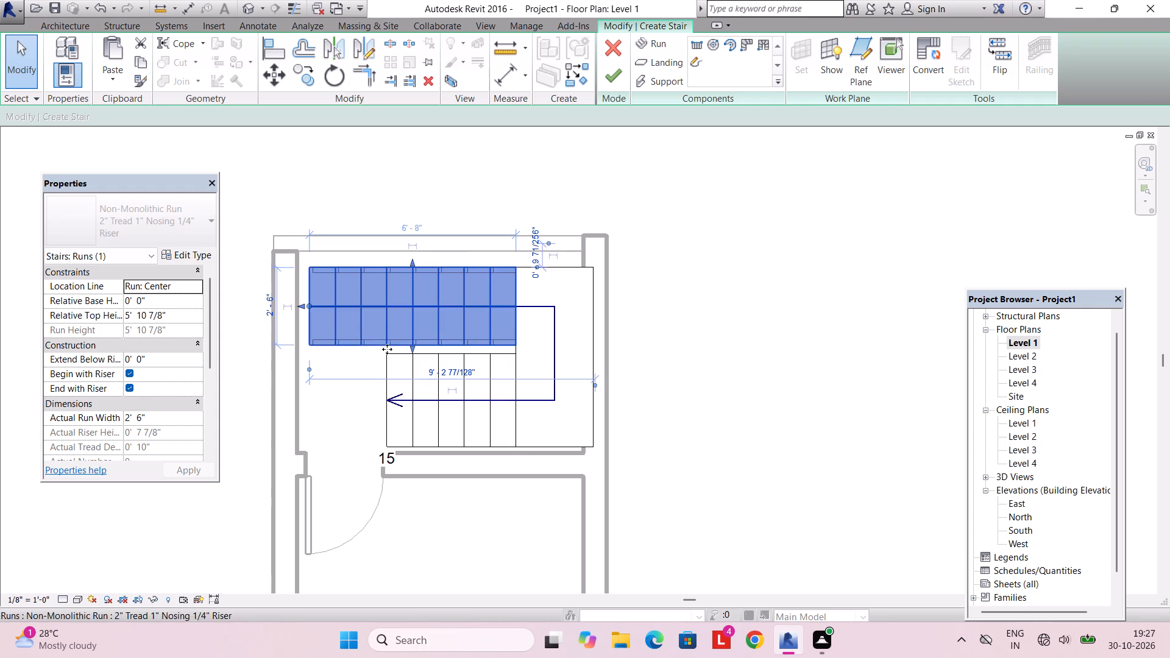
{"action": "key", "text": "Escape"}
Set the width of the 6-riser return run to 2.5'.
{"action": "left_click", "coordinate": [405, 406]}
{"action": "left_click", "coordinate": [556, 406]}
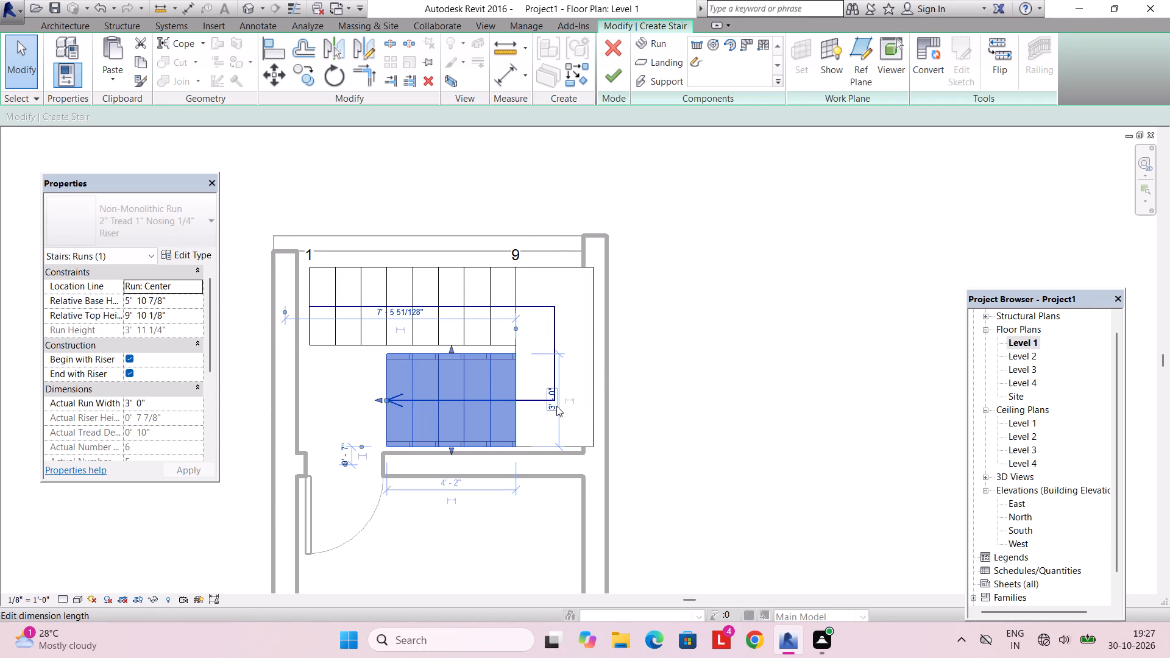
{"action": "type", "text": "2.5'"}
{"action": "key", "text": "Return"}
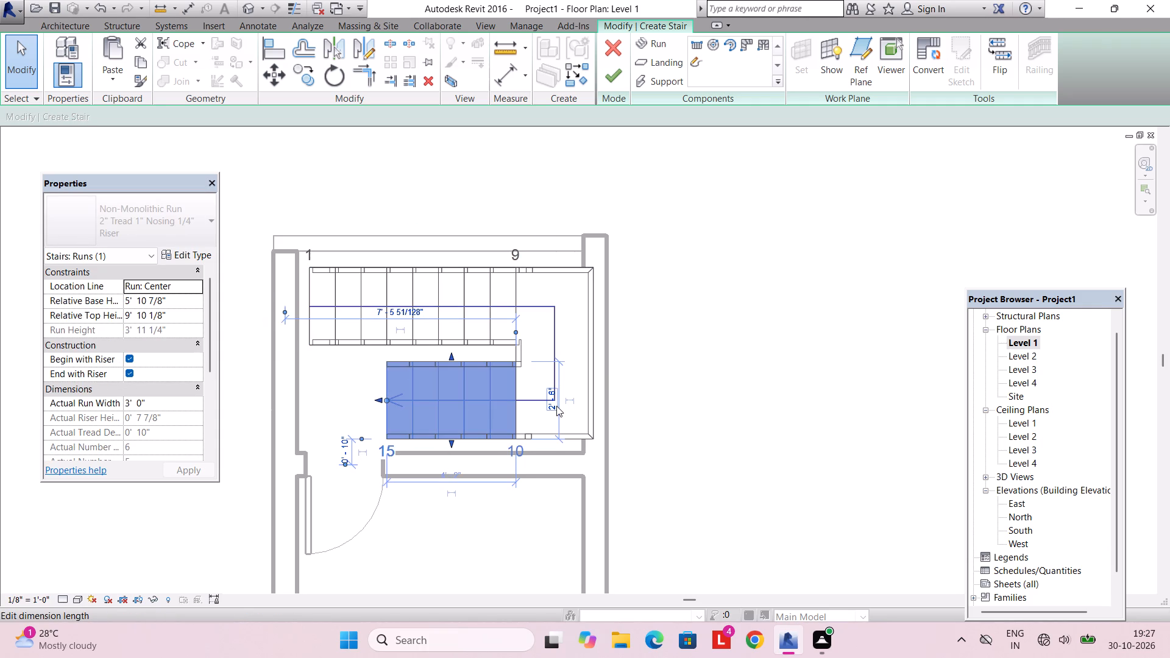
{"action": "key", "text": "Escape"}
{"action": "scroll", "coordinate": [492, 400], "scroll_direction": "up", "scroll_amount": 3}
{"action": "key", "text": "Escape"}
Nudge the narrowed return run up against the 9-riser run.
{"action": "left_click", "coordinate": [462, 354]}
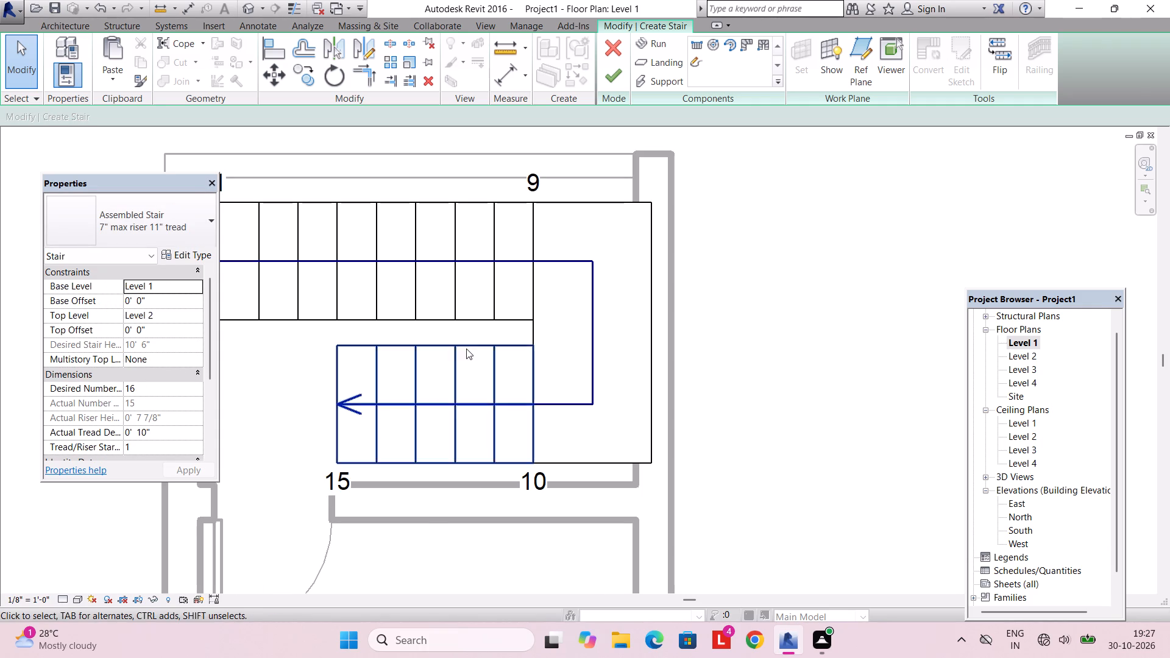
{"action": "left_click", "coordinate": [466, 348]}
{"action": "key", "text": "Up"}
{"action": "key", "text": "Up"}
{"action": "key", "text": "Up"}
{"action": "key", "text": "Up"}
{"action": "key", "text": "Up"}
{"action": "key", "text": "Up"}
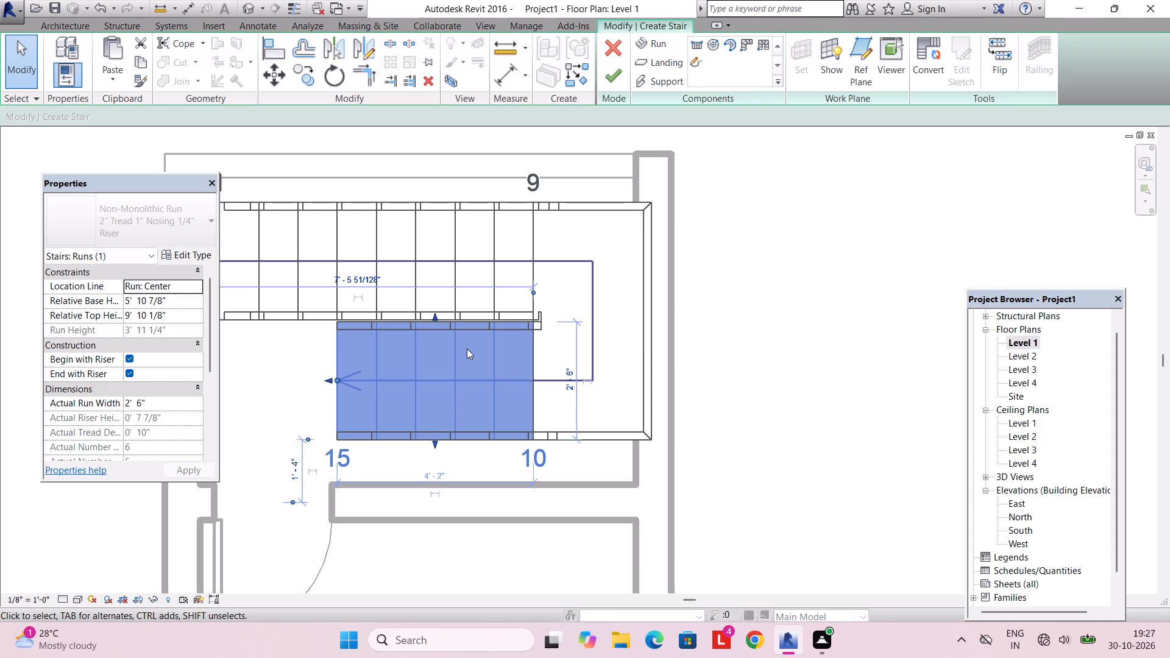
Nudge the landing and its connected runs against the low back wall, fitted between the side walls, and finish the stair.
{"action": "left_click", "coordinate": [647, 308]}
{"action": "scroll", "coordinate": [574, 320], "scroll_direction": "down", "scroll_amount": 5}
{"action": "scroll", "coordinate": [578, 326], "scroll_direction": "up", "scroll_amount": 3}
{"action": "key", "text": "Left"}
{"action": "key", "text": "Left"}
{"action": "key", "text": "Left"}
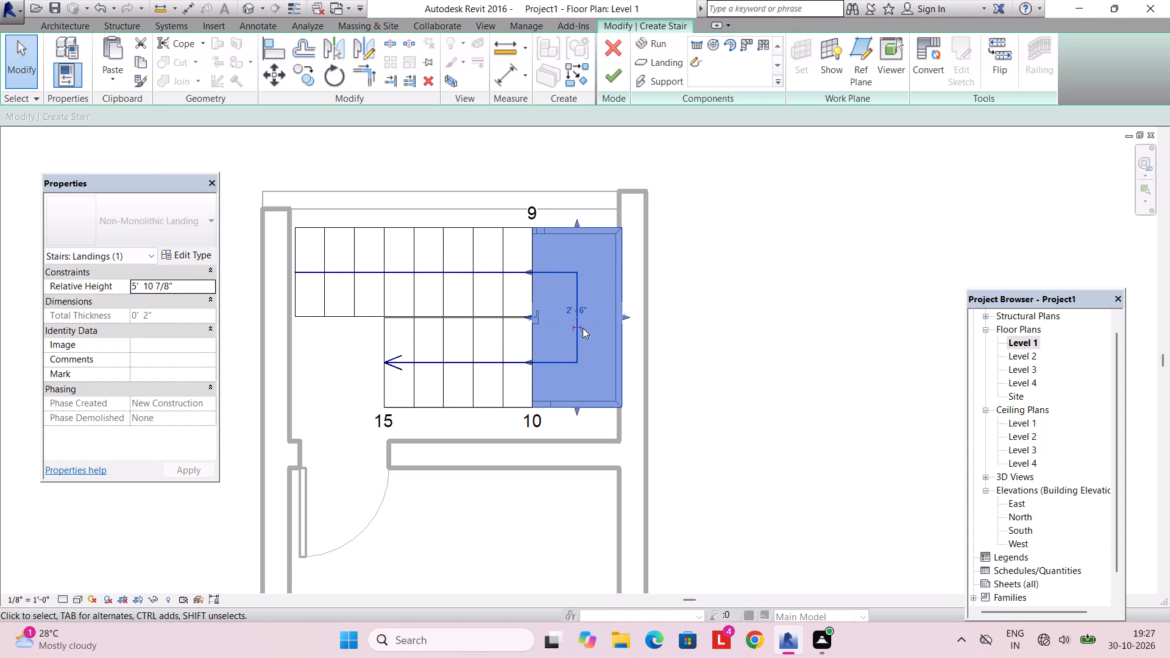
{"action": "key", "text": "Up"}
{"action": "key", "text": "Left"}
{"action": "key", "text": "Up"}
{"action": "key", "text": "Up"}
{"action": "key", "text": "Up"}
{"action": "key", "text": "Up"}
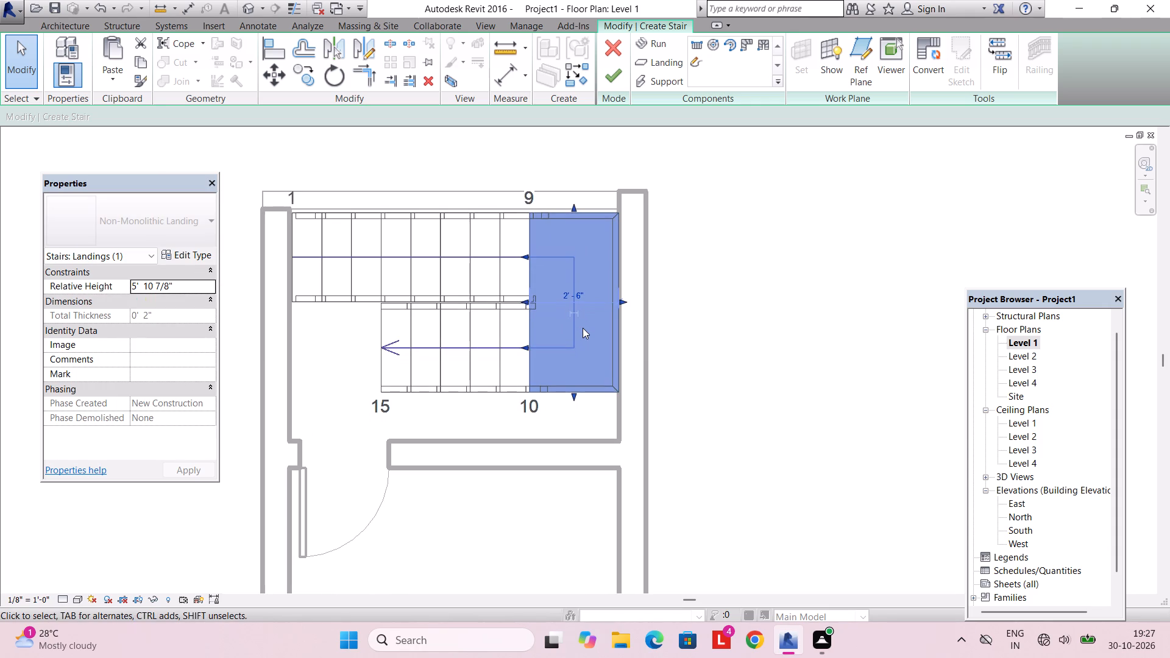
{"action": "key", "text": "Up"}
{"action": "key", "text": "Escape"}
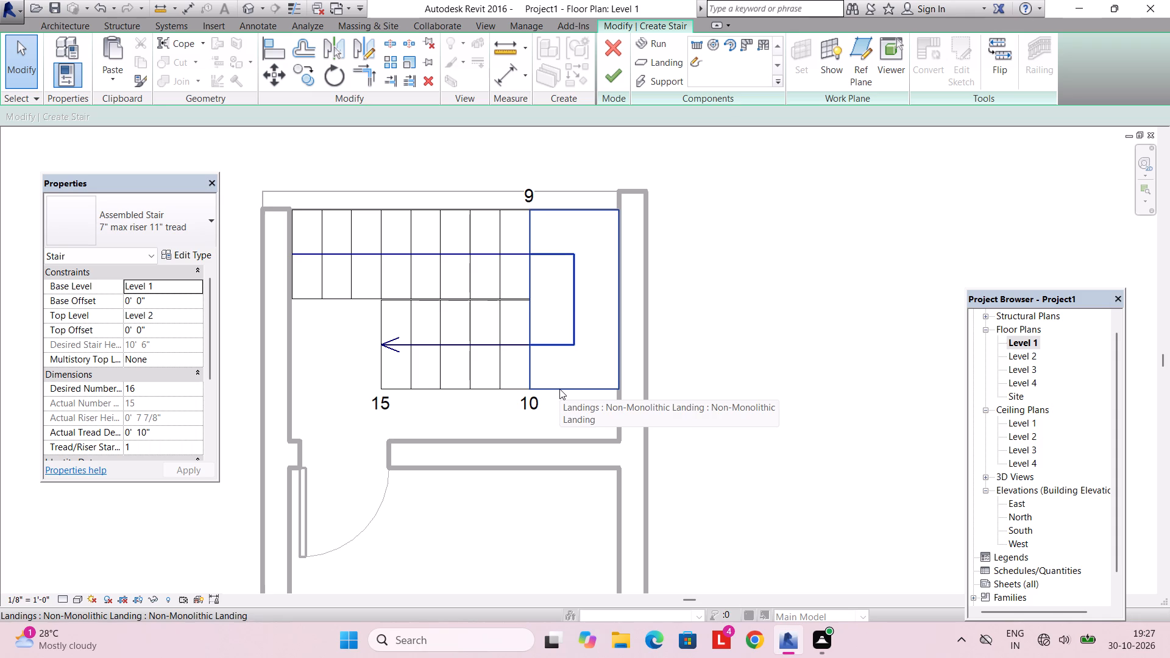
{"action": "left_click", "coordinate": [618, 75]}
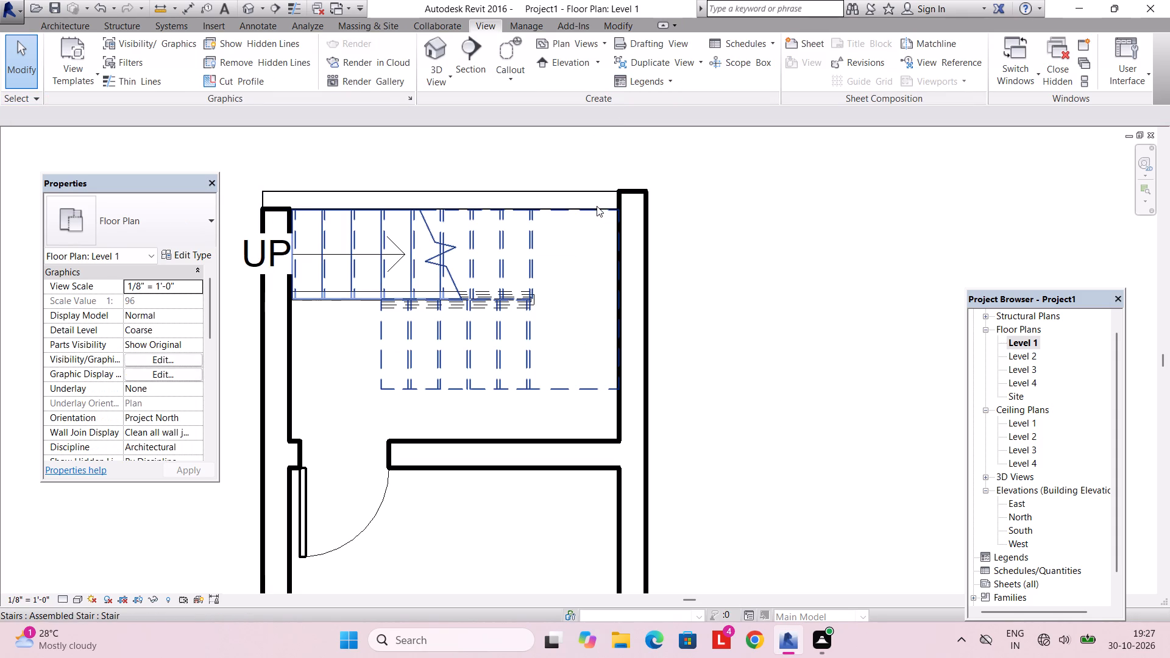
Open the 3D view and examine the new stair from the back of the house.
{"action": "left_click", "coordinate": [430, 76]}
{"action": "left_click", "coordinate": [443, 105]}
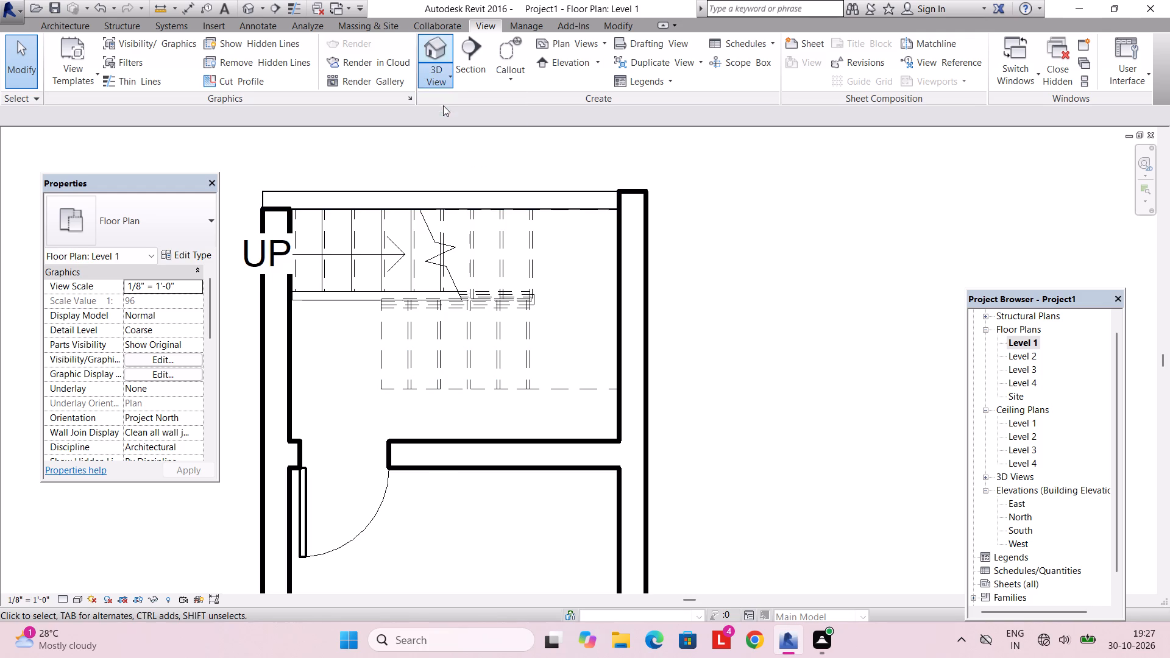
{"action": "scroll", "coordinate": [537, 320], "scroll_direction": "up", "scroll_amount": 2}
{"action": "scroll", "coordinate": [539, 327], "scroll_direction": "down", "scroll_amount": 4}
{"action": "middle_click_drag", "start_coordinate": [539, 330], "coordinate": [562, 359]}
{"action": "middle_click_drag", "start_coordinate": [559, 363], "coordinate": [604, 371], "text": "shift"}
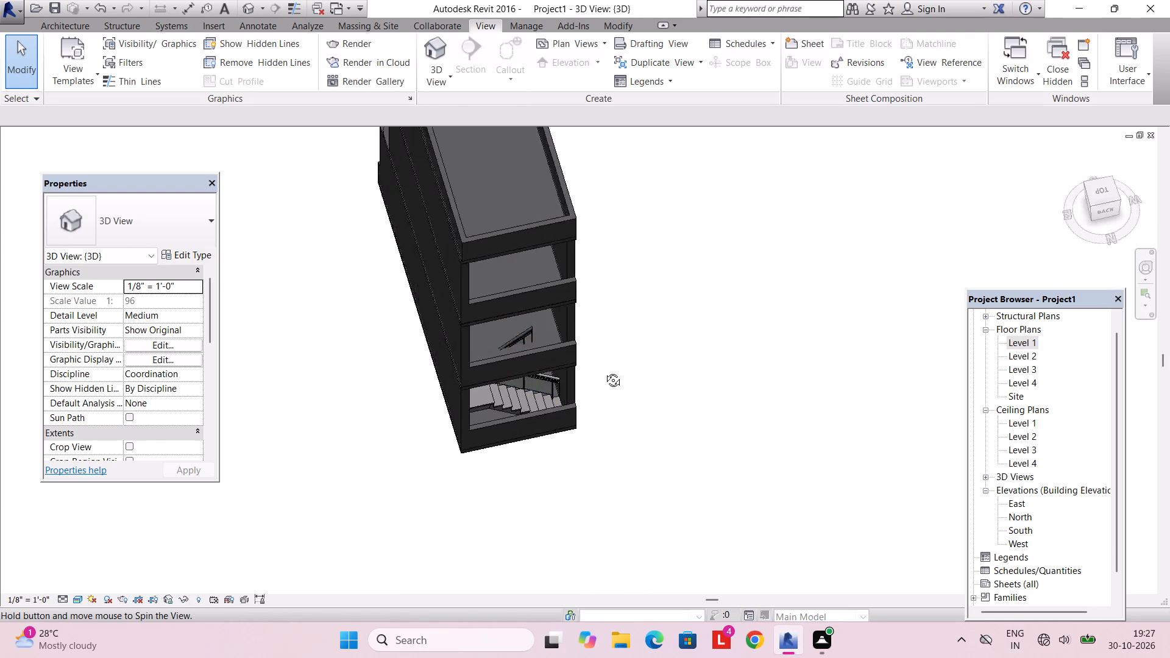
{"action": "middle_click_drag", "start_coordinate": [604, 371], "coordinate": [642, 330], "text": "shift"}
{"action": "scroll", "coordinate": [492, 356], "scroll_direction": "up", "scroll_amount": 3}
{"action": "middle_click_drag", "start_coordinate": [491, 345], "coordinate": [434, 308], "text": "shift"}
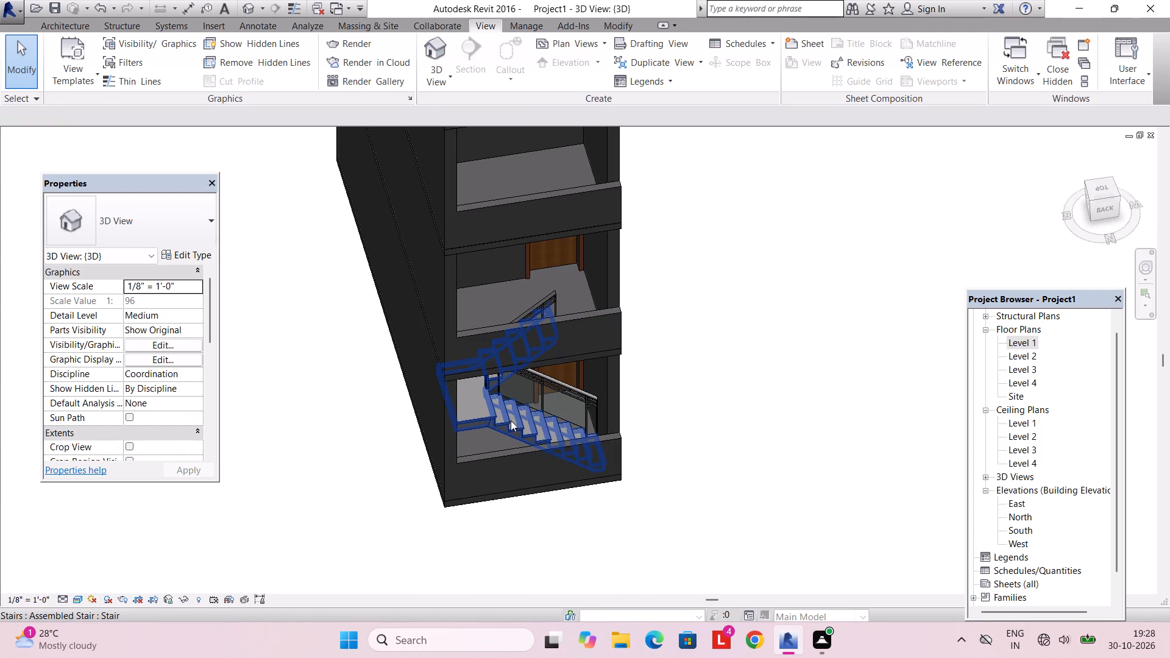
Set the stair's top level to Level 3 and apply it.
{"action": "left_click", "coordinate": [510, 420]}
{"action": "left_click", "coordinate": [192, 315]}
{"action": "left_click", "coordinate": [196, 316]}
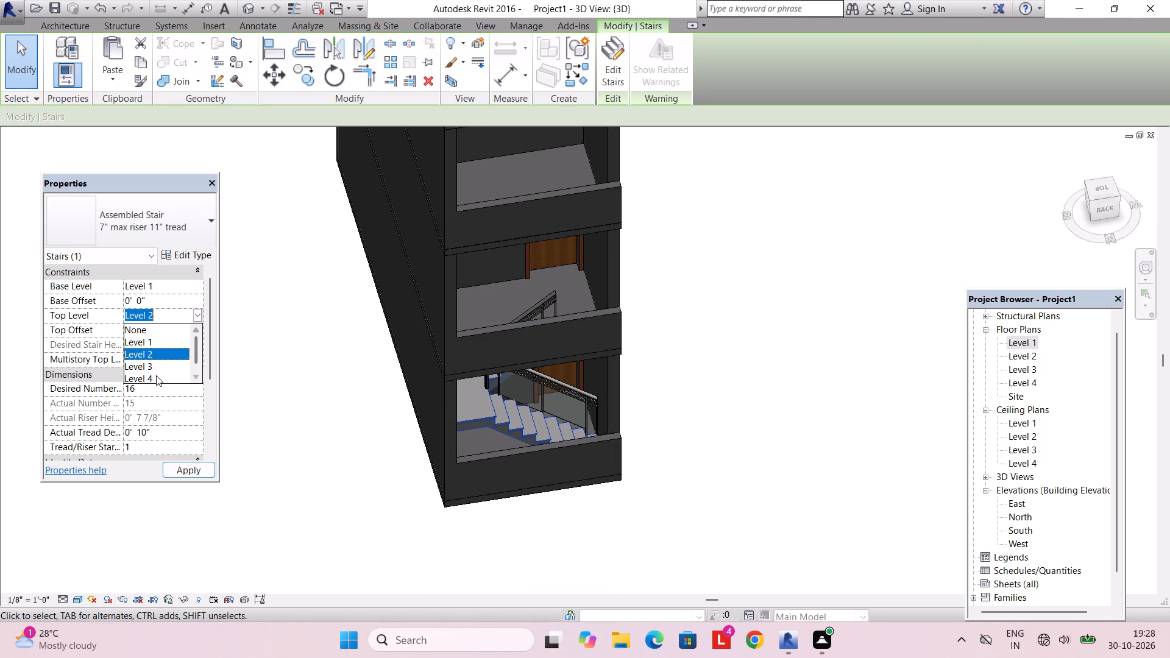
{"action": "left_click", "coordinate": [152, 371]}
{"action": "left_click", "coordinate": [193, 470]}
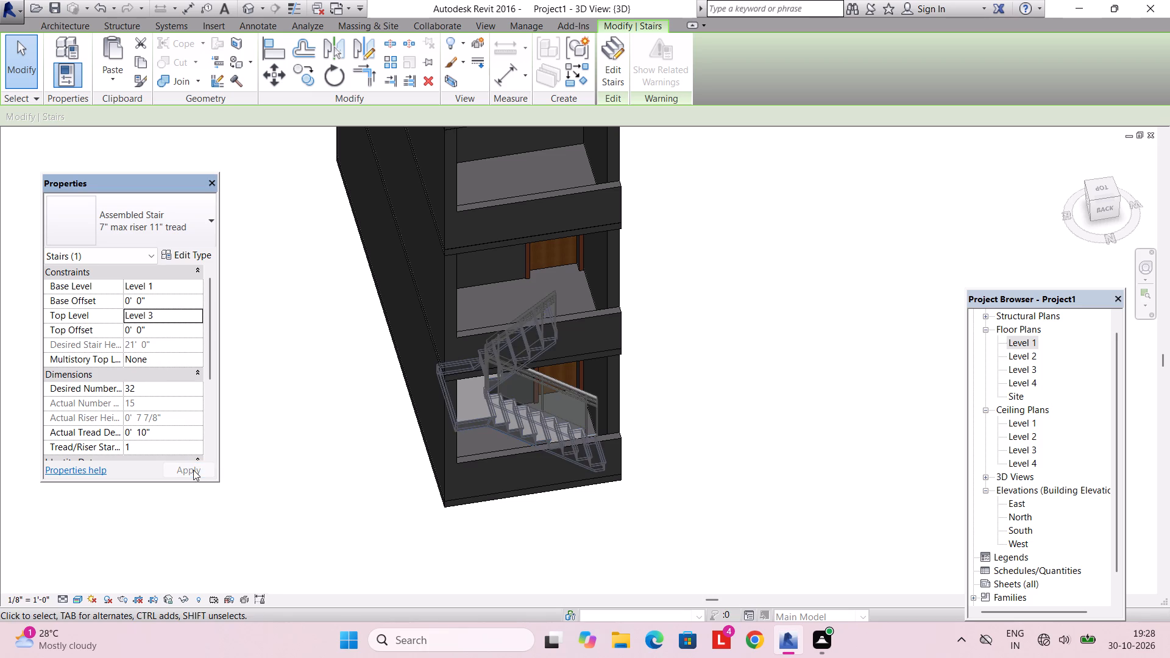
{"action": "key", "text": "Escape"}
Examine the stair and the storeys above it from the back and side of the house in 3D.
{"action": "scroll", "coordinate": [498, 356], "scroll_direction": "down", "scroll_amount": 1}
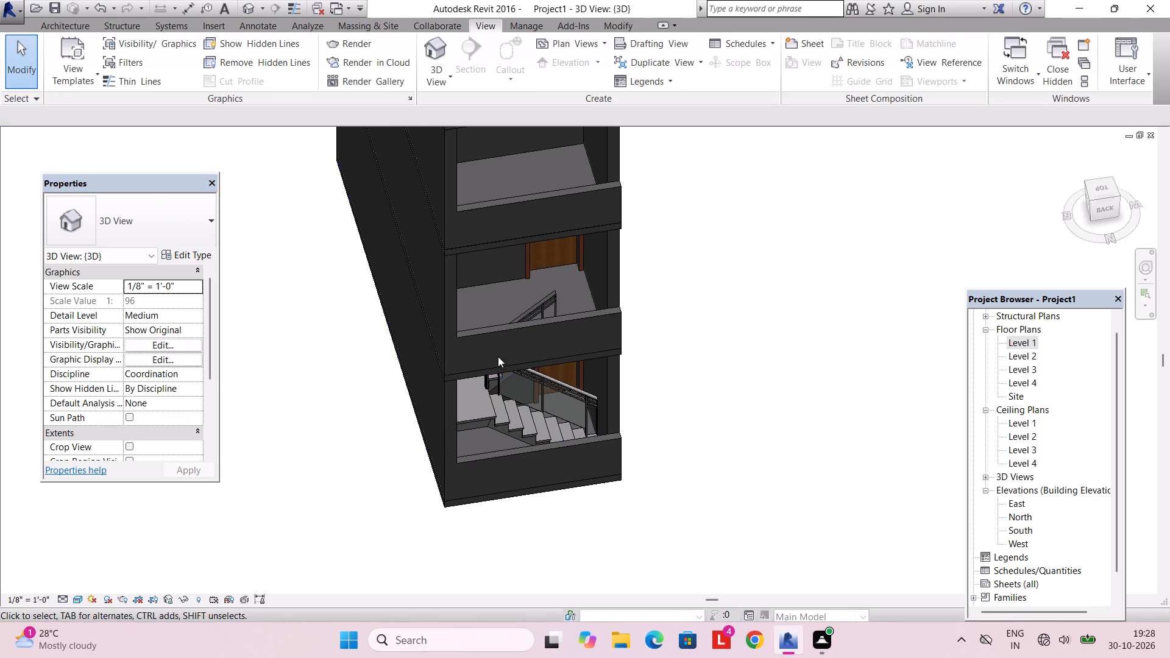
{"action": "scroll", "coordinate": [498, 356], "scroll_direction": "down", "scroll_amount": 2}
{"action": "middle_click_drag", "start_coordinate": [623, 354], "coordinate": [596, 294]}
{"action": "middle_click_drag", "start_coordinate": [598, 310], "coordinate": [556, 246], "text": "shift"}
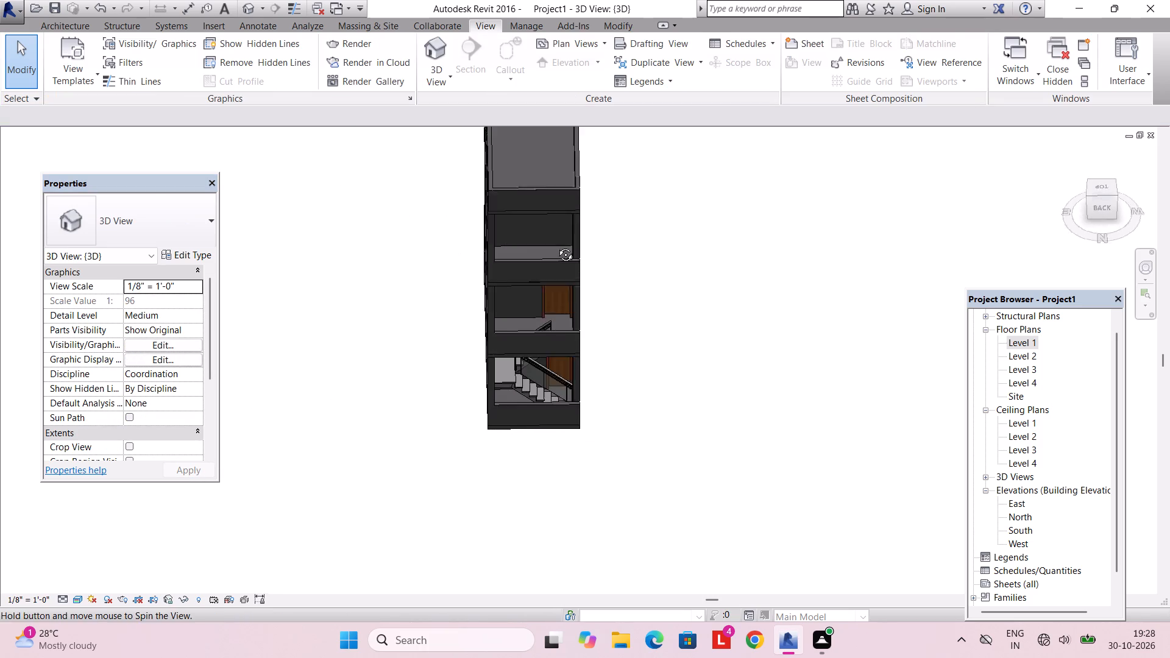
{"action": "middle_click_drag", "start_coordinate": [556, 246], "coordinate": [545, 224], "text": "shift"}
{"action": "scroll", "coordinate": [571, 361], "scroll_direction": "up", "scroll_amount": 4}
{"action": "middle_click_drag", "start_coordinate": [571, 361], "coordinate": [573, 301], "text": "shift"}
{"action": "scroll", "coordinate": [573, 341], "scroll_direction": "up", "scroll_amount": 2}
{"action": "middle_click_drag", "start_coordinate": [573, 341], "coordinate": [613, 370], "text": "shift"}
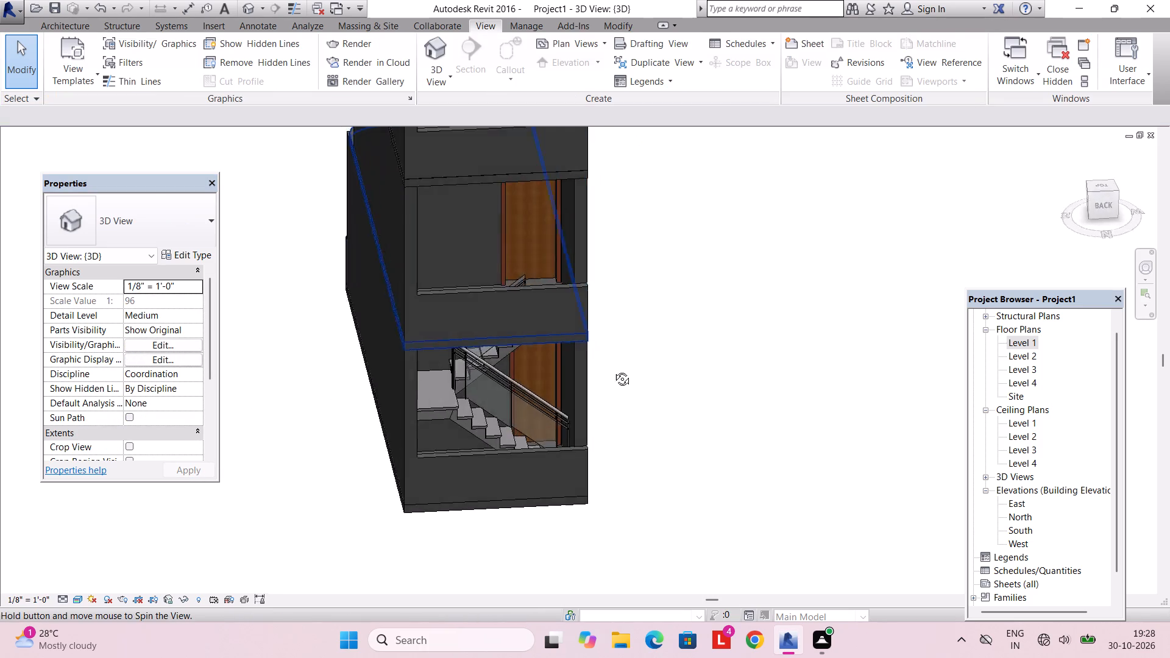
{"action": "middle_click_drag", "start_coordinate": [613, 370], "coordinate": [461, 466], "text": "shift"}
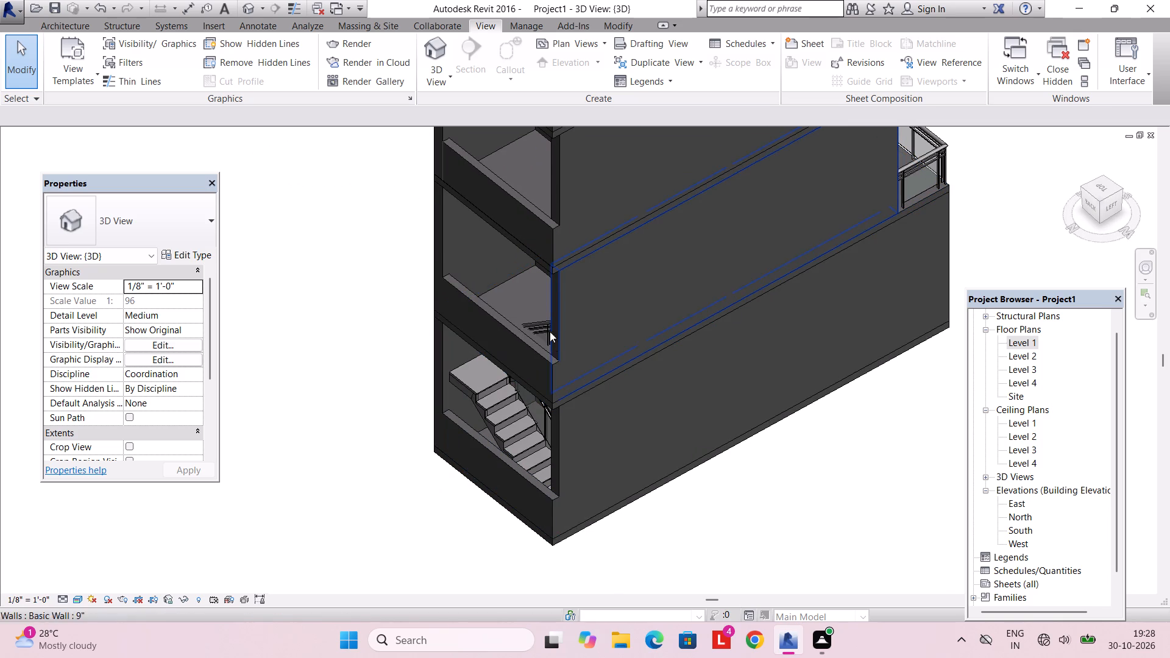
{"action": "left_click", "coordinate": [481, 397]}
{"action": "middle_click_drag", "start_coordinate": [489, 373], "coordinate": [571, 316], "text": "shift"}
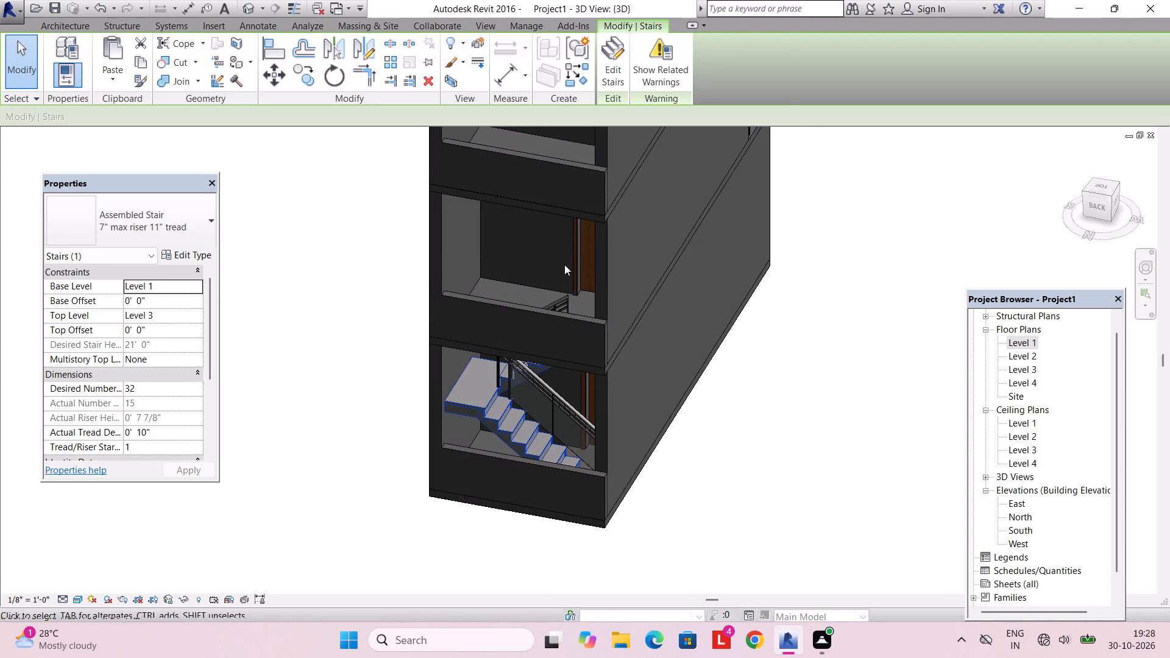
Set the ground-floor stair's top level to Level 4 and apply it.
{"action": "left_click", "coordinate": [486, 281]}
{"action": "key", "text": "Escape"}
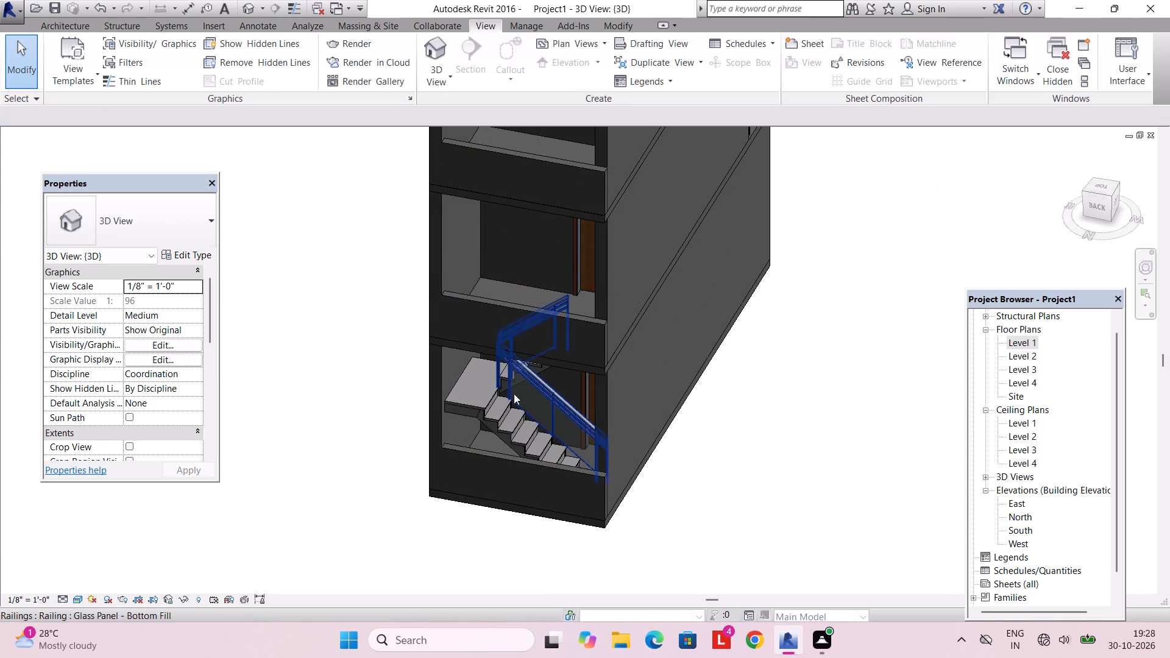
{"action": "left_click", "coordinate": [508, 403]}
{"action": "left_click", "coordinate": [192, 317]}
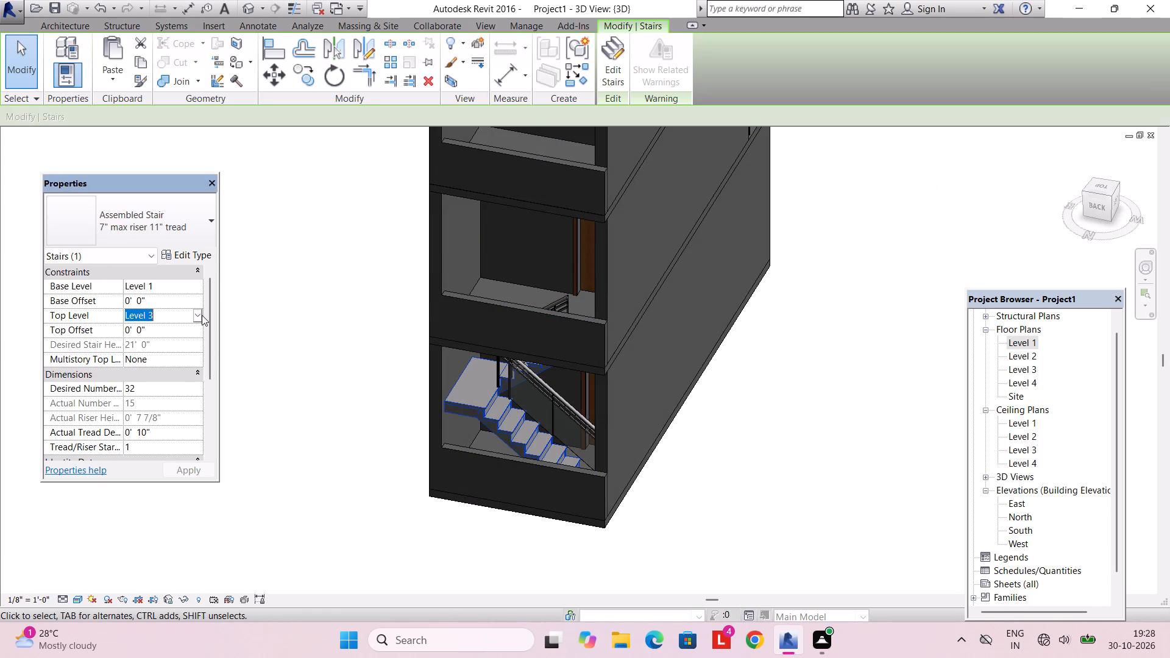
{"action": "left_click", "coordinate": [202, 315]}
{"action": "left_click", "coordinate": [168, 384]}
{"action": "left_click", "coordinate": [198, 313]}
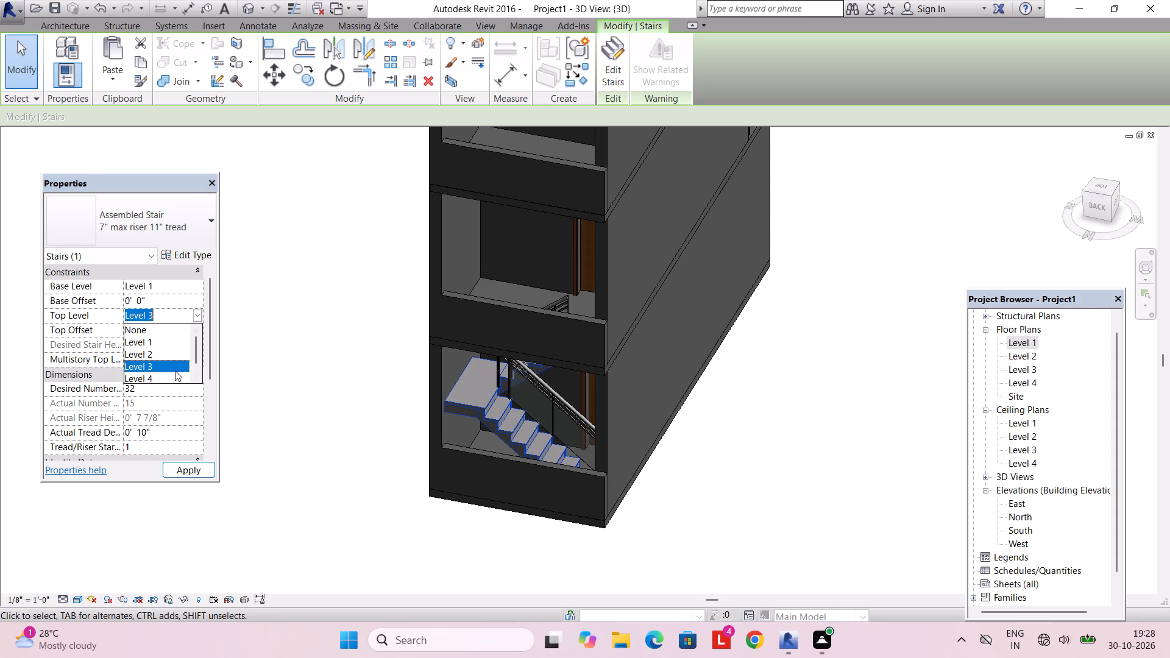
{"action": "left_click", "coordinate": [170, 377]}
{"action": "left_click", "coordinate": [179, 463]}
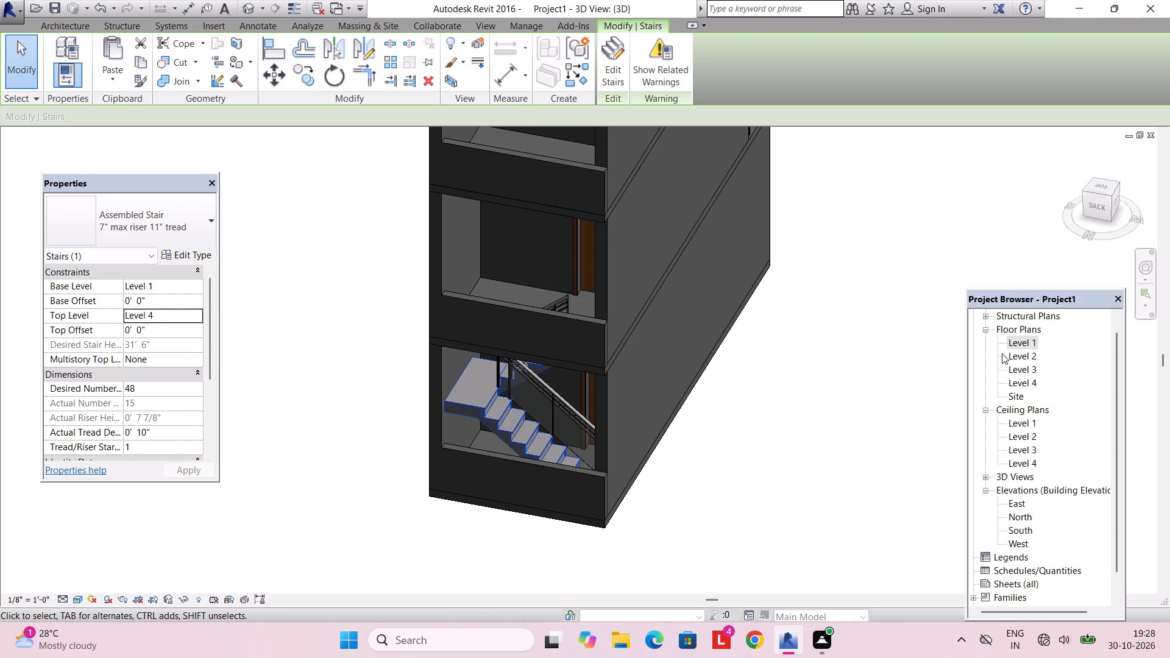
Examine how the stair and its railing appear in the Level 3, Level 4 and Level 2 floor plans.
{"action": "key", "text": "Escape"}
{"action": "key", "text": "Escape"}
{"action": "double_click", "coordinate": [1012, 339]}
{"action": "double_click", "coordinate": [1019, 363]}
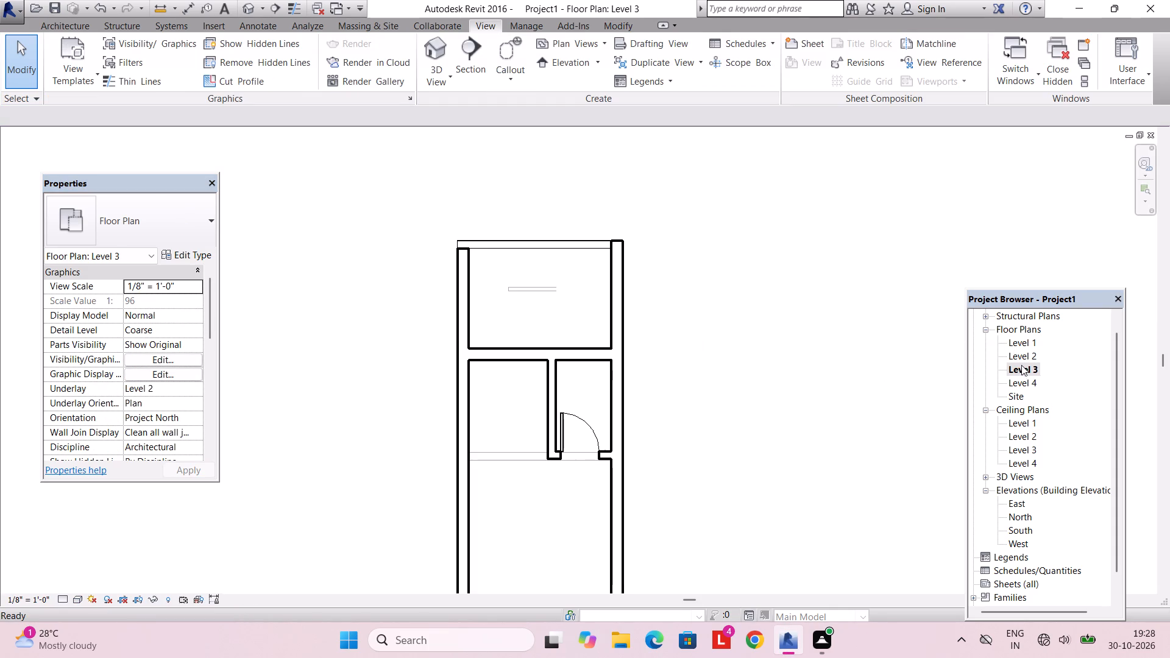
{"action": "double_click", "coordinate": [1033, 378]}
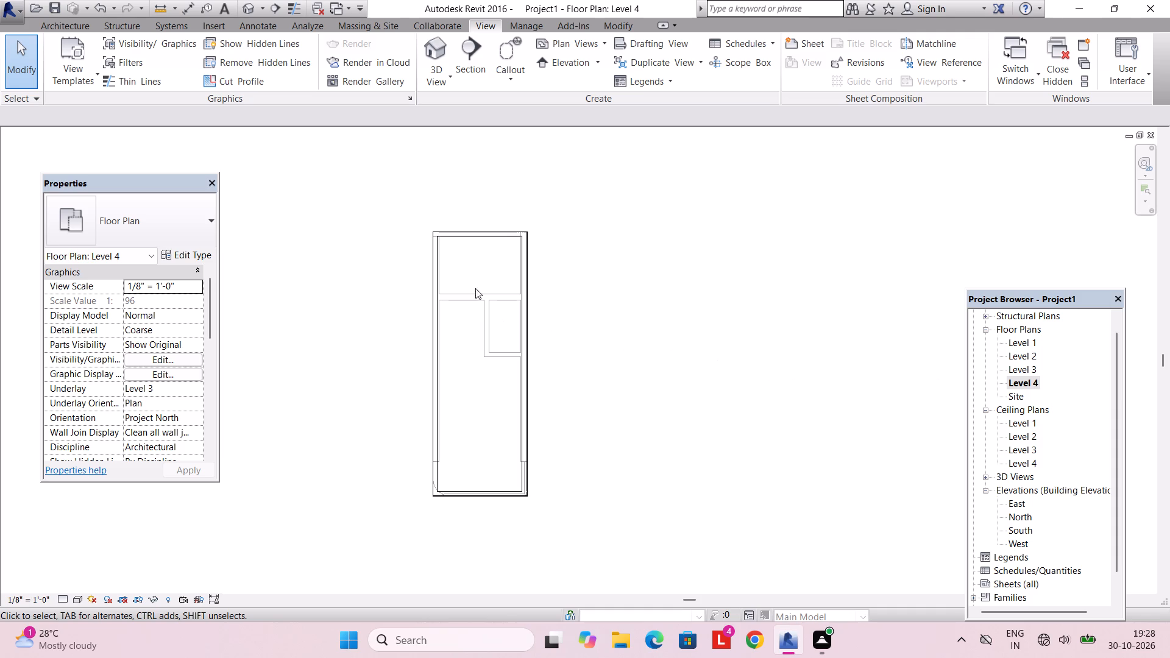
{"action": "double_click", "coordinate": [1019, 367]}
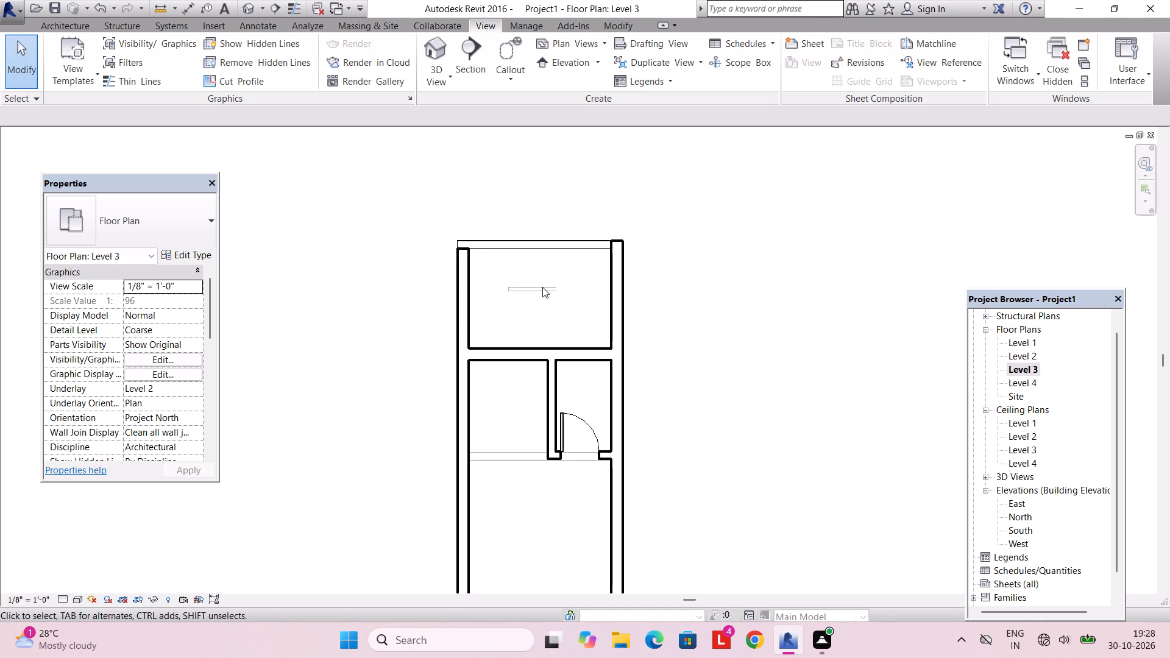
{"action": "left_click", "coordinate": [542, 287]}
{"action": "double_click", "coordinate": [1023, 357]}
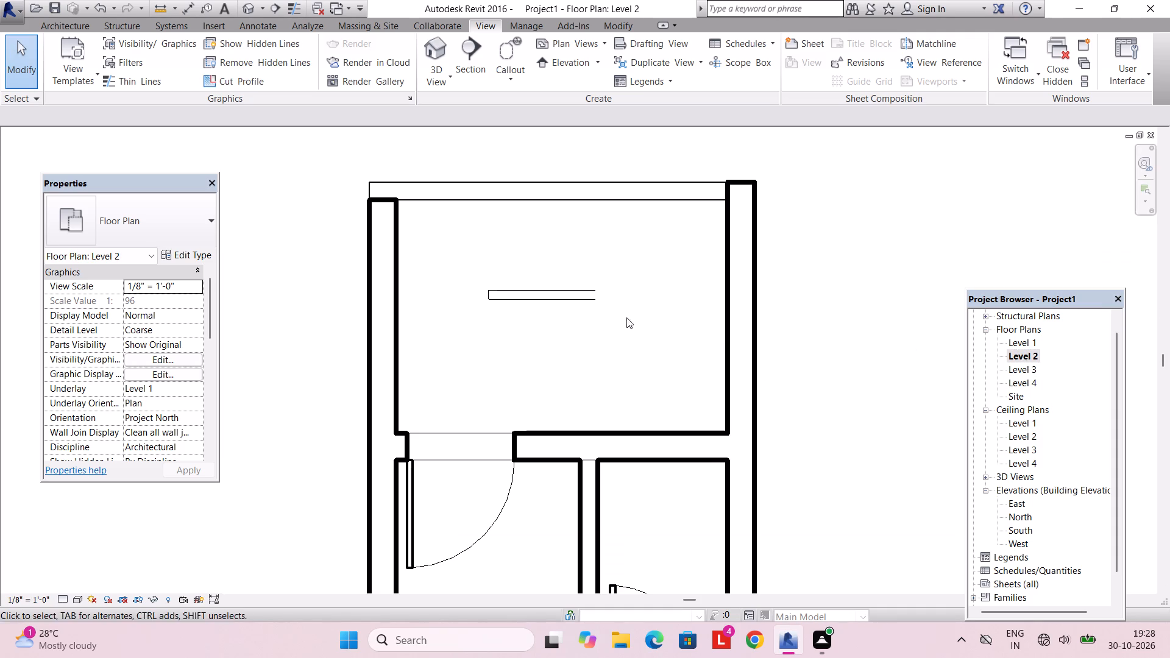
{"action": "left_click", "coordinate": [543, 305]}
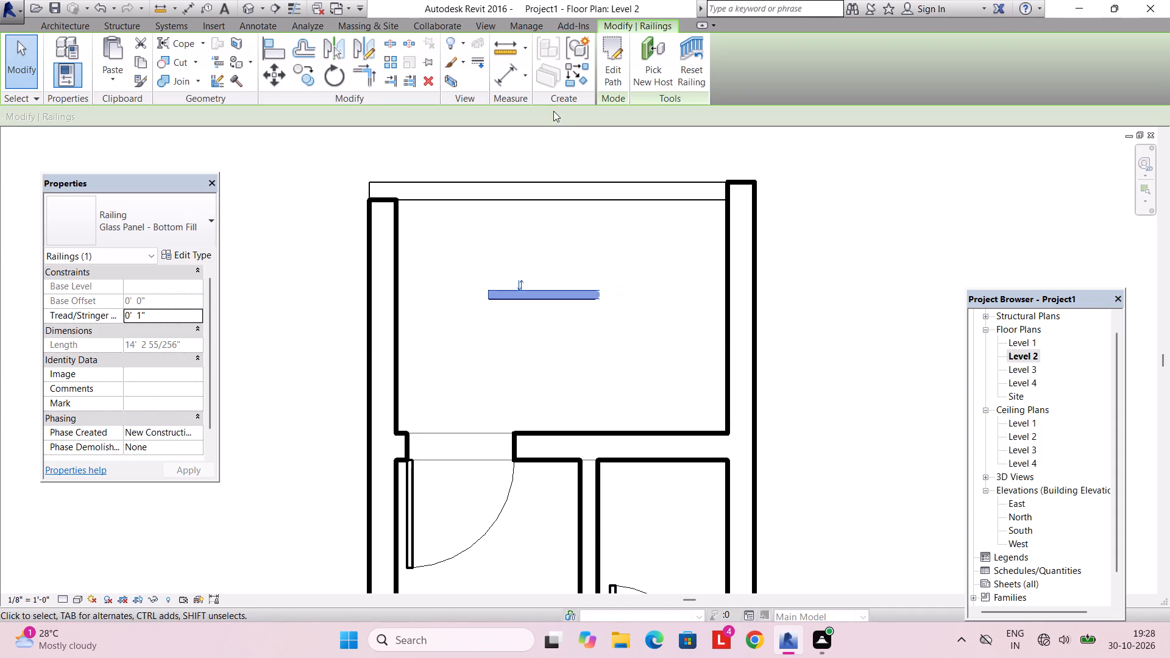
Delete the glass-panel railing and the assembled stair behind the low back wall in the 3D view.
{"action": "left_click", "coordinate": [485, 28]}
{"action": "left_click", "coordinate": [447, 38]}
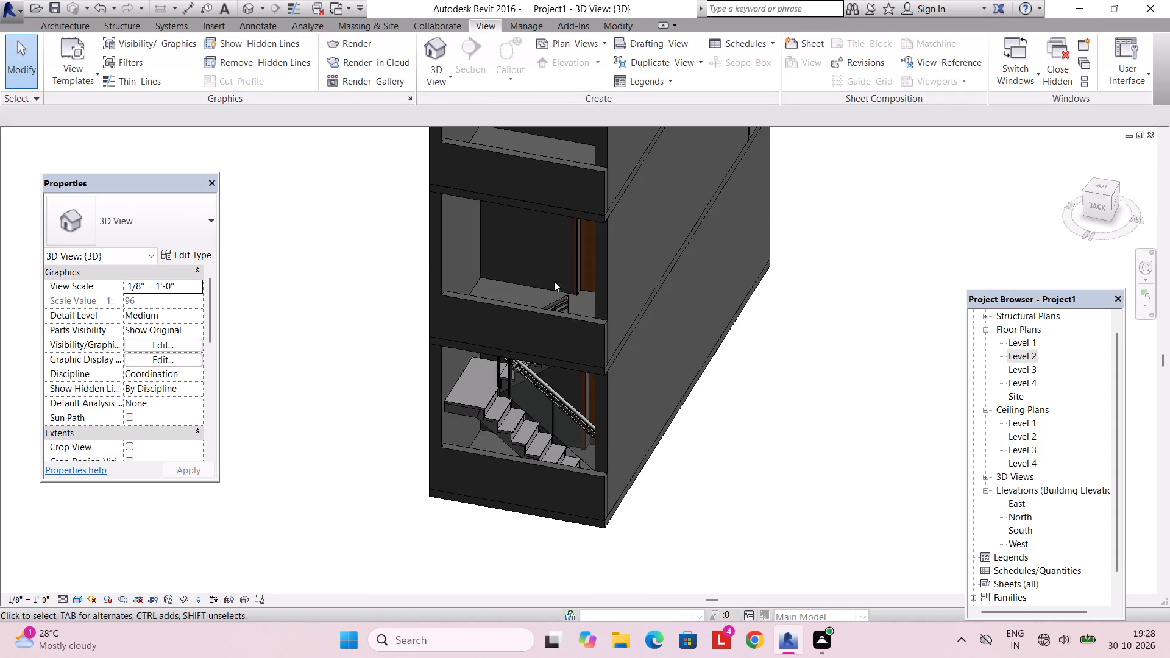
{"action": "scroll", "coordinate": [576, 317], "scroll_direction": "down", "scroll_amount": 3}
{"action": "middle_click_drag", "start_coordinate": [579, 329], "coordinate": [523, 383]}
{"action": "scroll", "coordinate": [542, 373], "scroll_direction": "up", "scroll_amount": 3}
{"action": "left_click", "coordinate": [522, 398]}
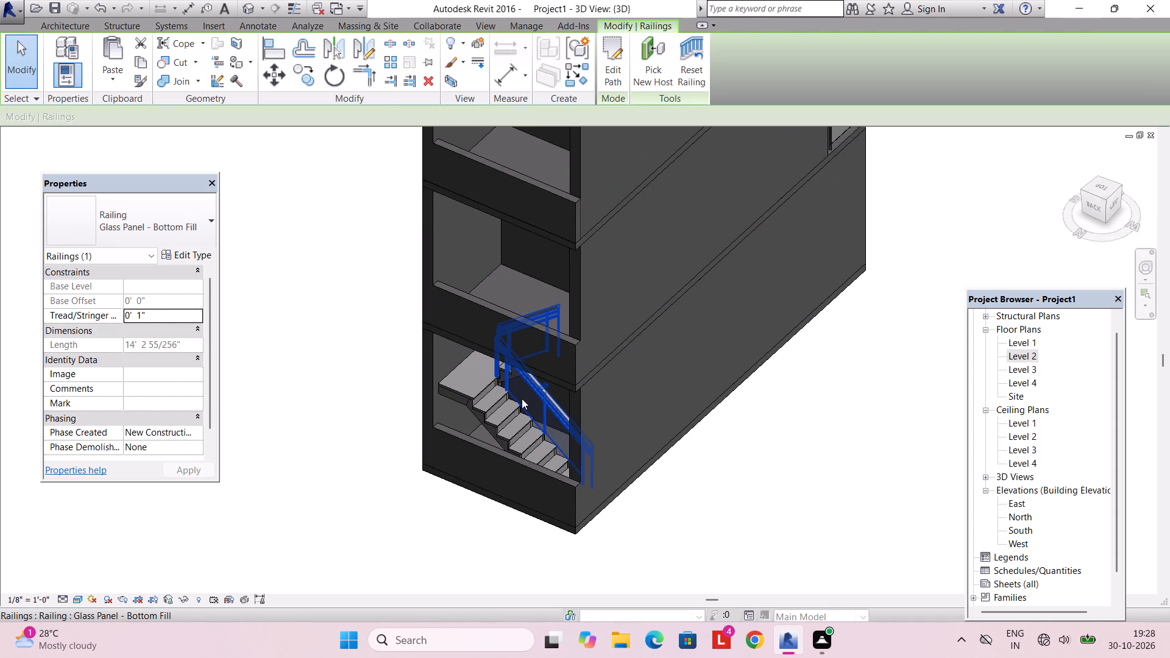
{"action": "key", "text": "Delete"}
{"action": "left_click", "coordinate": [517, 408]}
{"action": "key", "text": "Delete"}
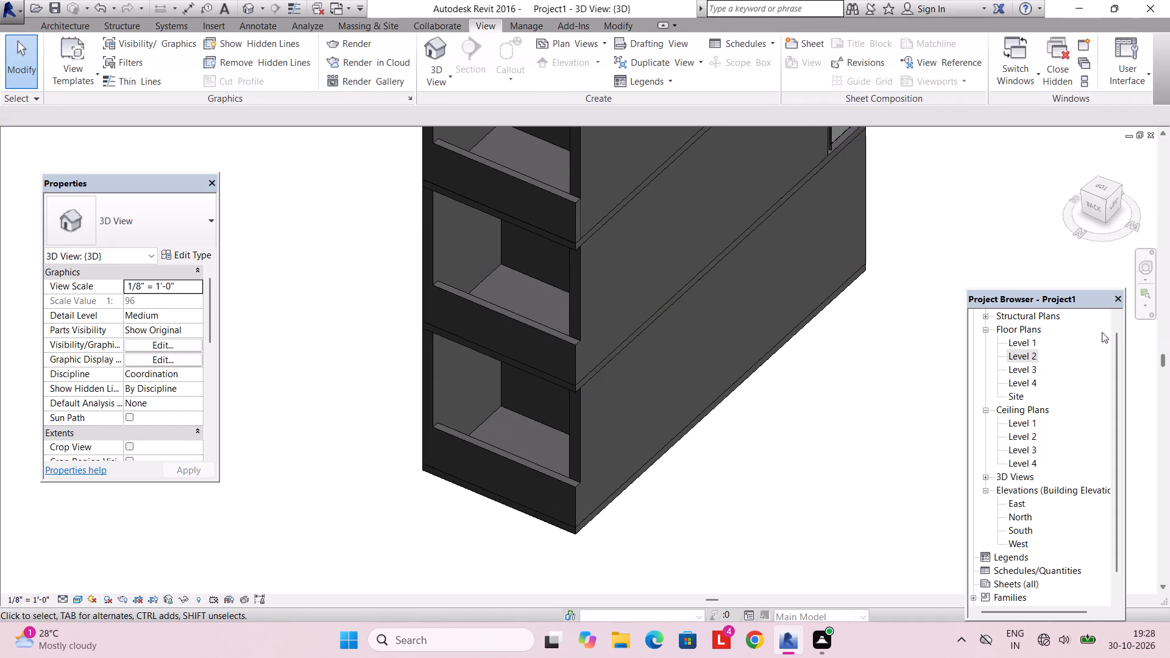
Start a new stair on the Level 1 plan and set the assembled stair type's minimum run width to 3'.
{"action": "double_click", "coordinate": [1027, 345]}
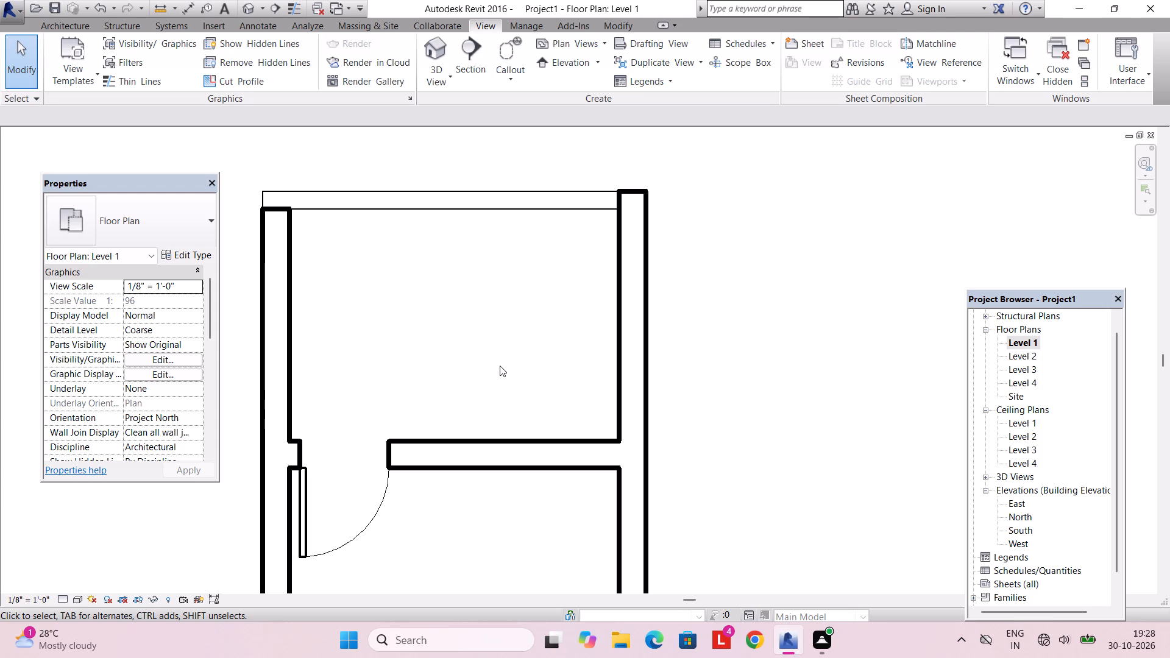
{"action": "scroll", "coordinate": [555, 408], "scroll_direction": "down", "scroll_amount": 4}
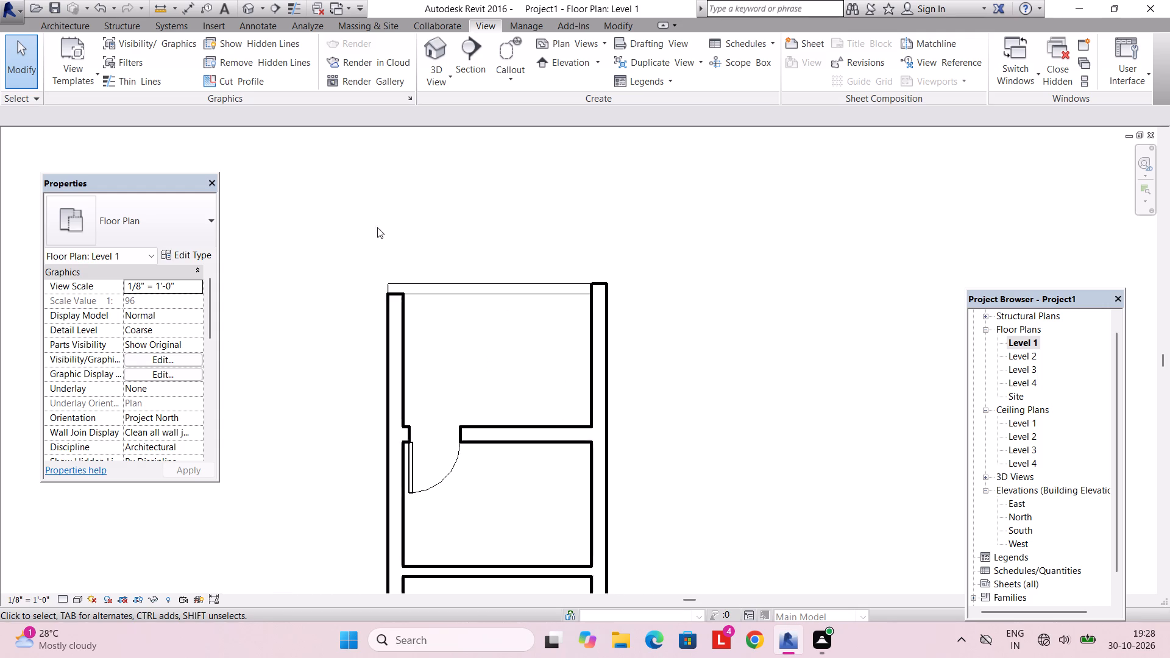
{"action": "left_click", "coordinate": [431, 74]}
{"action": "left_click", "coordinate": [451, 73]}
{"action": "left_click", "coordinate": [72, 23]}
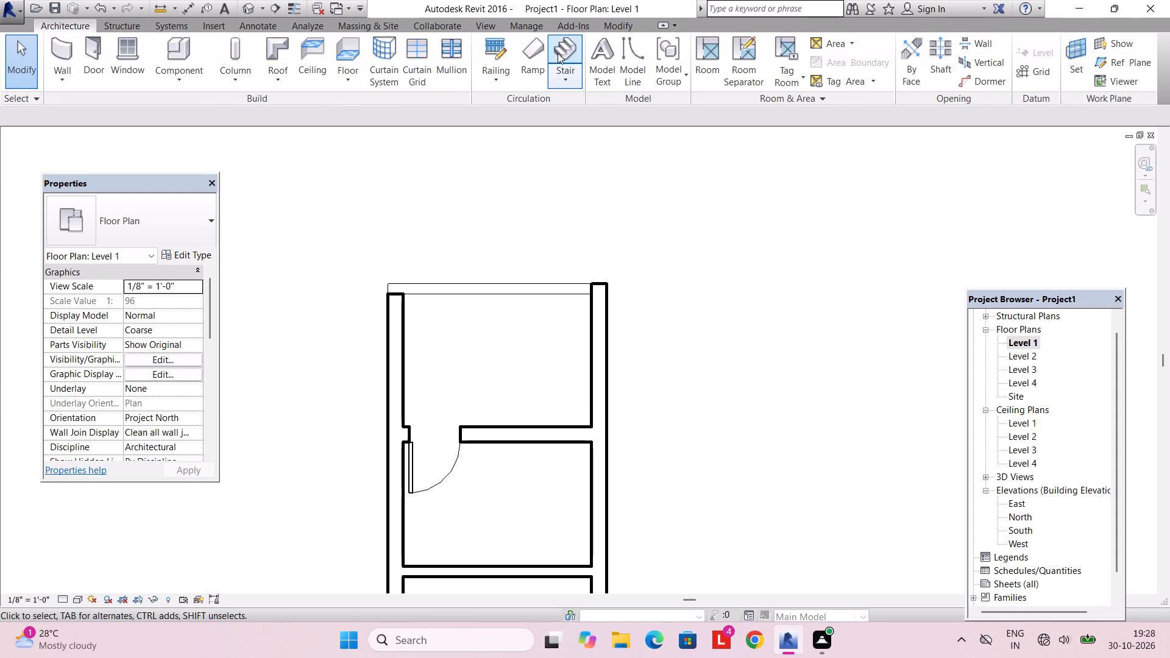
{"action": "left_click", "coordinate": [562, 51]}
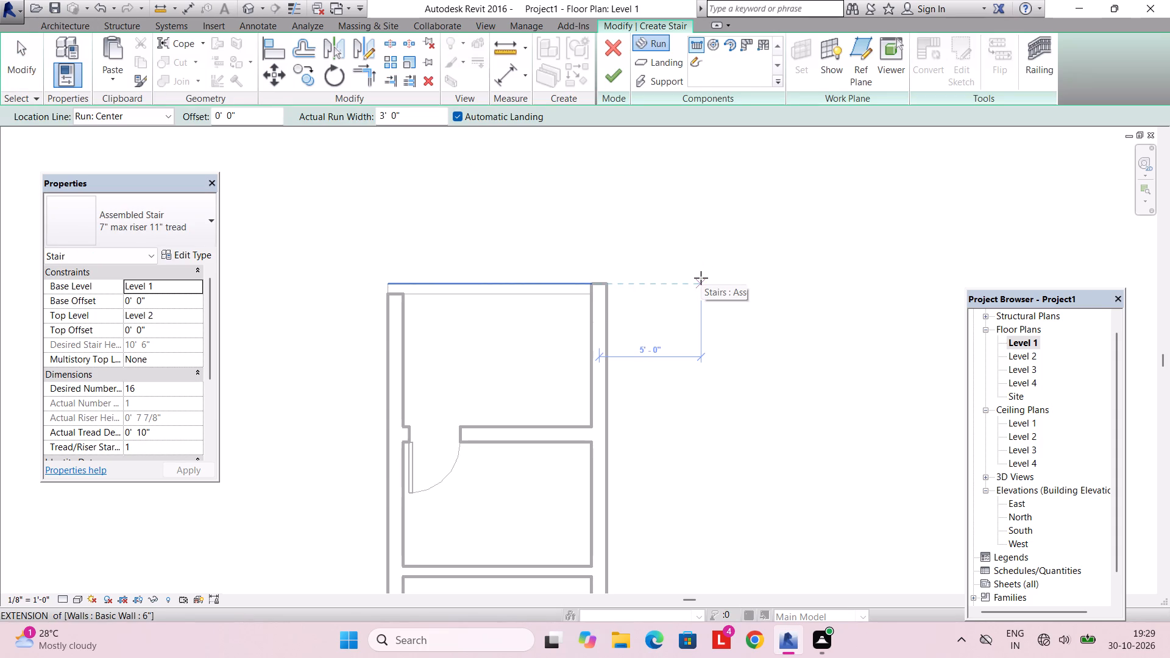
{"action": "left_click", "coordinate": [193, 257]}
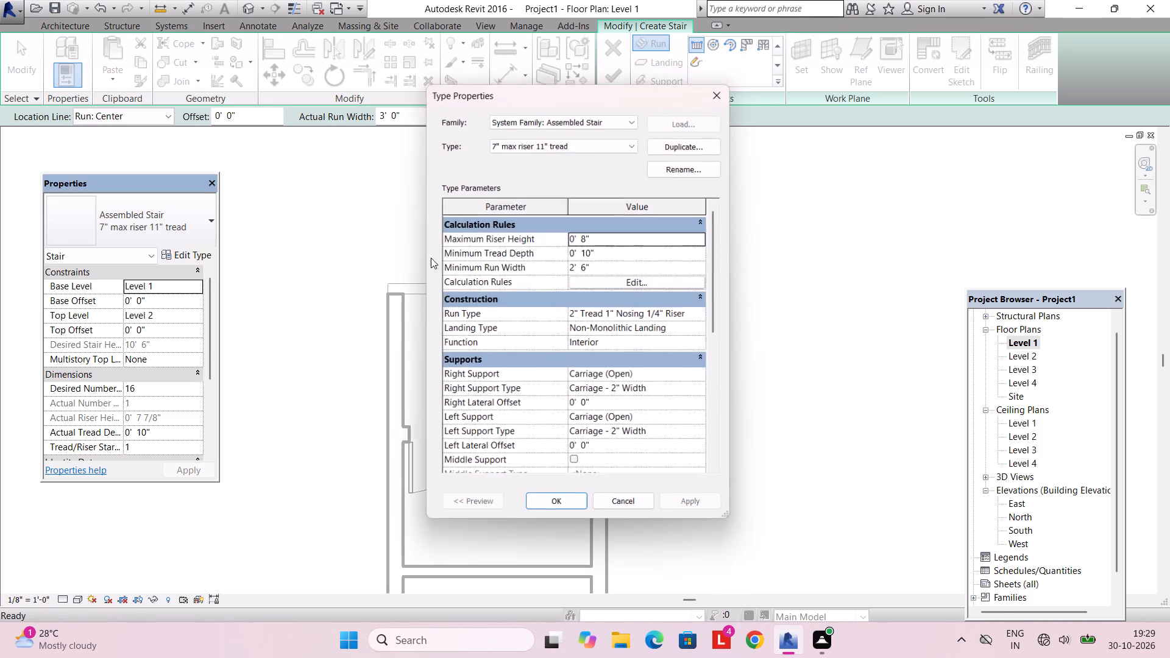
{"action": "left_click", "coordinate": [643, 275]}
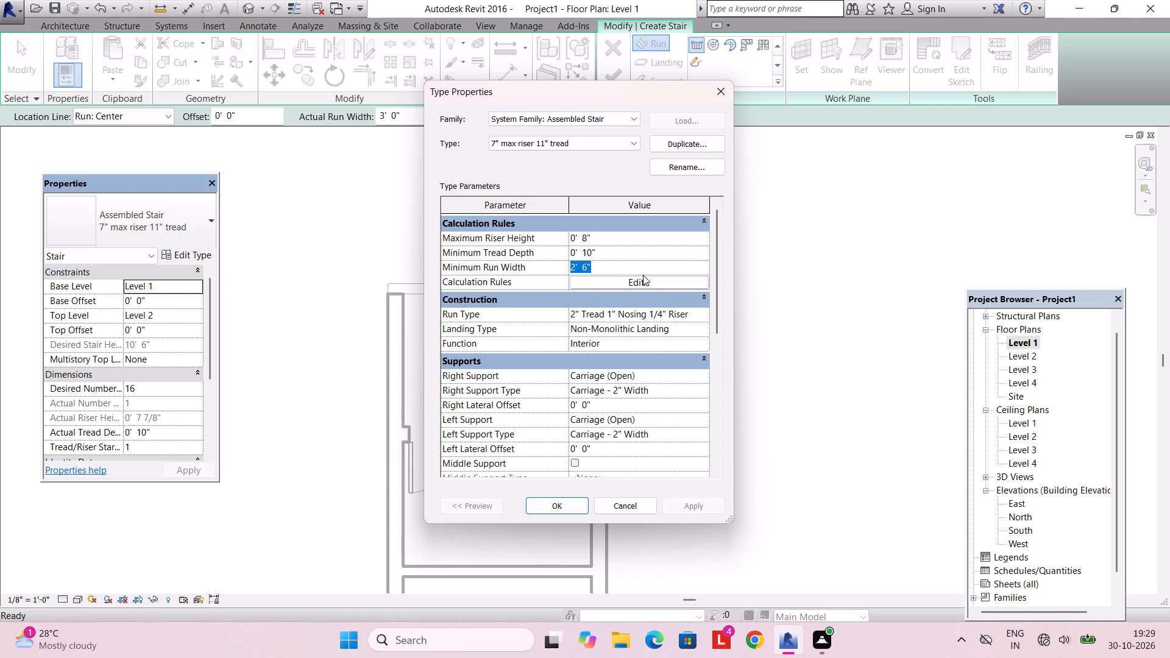
{"action": "type", "text": "3'"}
{"action": "key", "text": "Return"}
{"action": "key", "text": "apostrophe"}
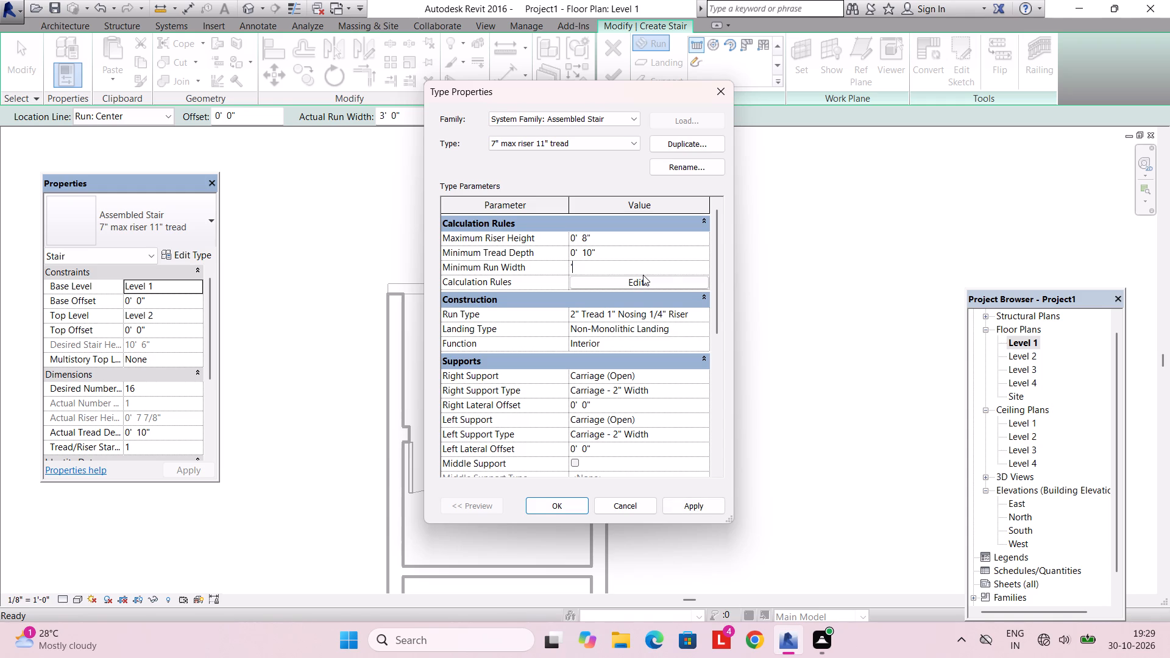
{"action": "key", "text": "BackSpace"}
{"action": "type", "text": "3'"}
{"action": "key", "text": "Return"}
Switch the new stair to the Cast-In-Place Stair family with the Monolithic Stair type.
{"action": "left_click", "coordinate": [591, 150]}
{"action": "left_click", "coordinate": [591, 150]}
{"action": "left_click", "coordinate": [591, 146]}
{"action": "left_click", "coordinate": [591, 146]}
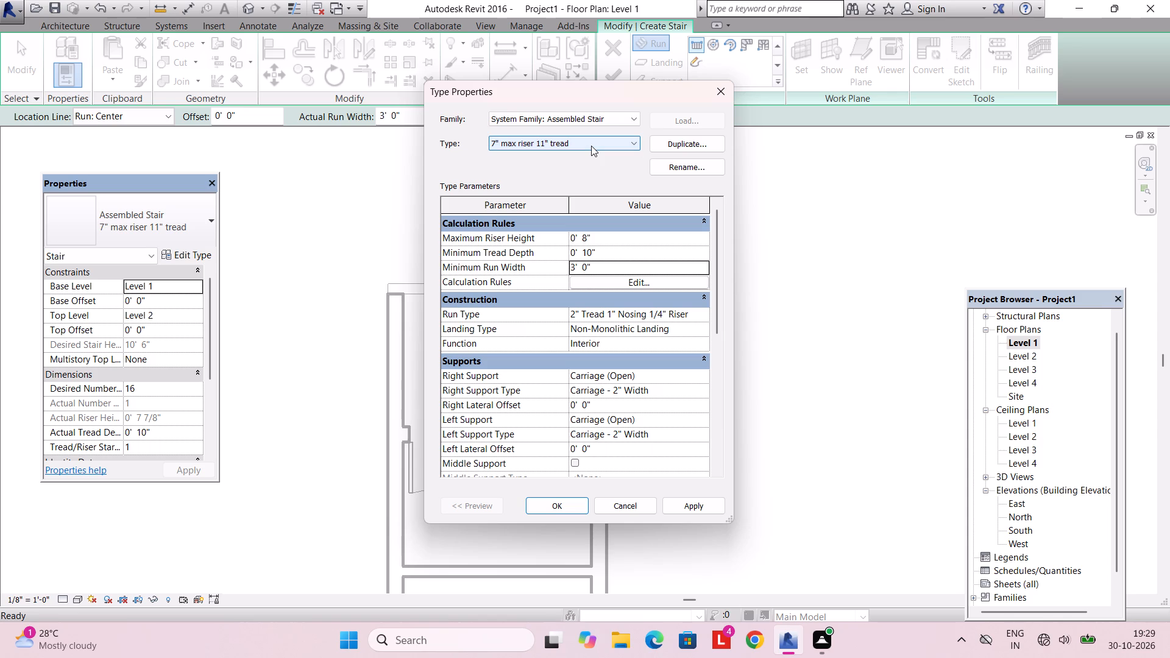
{"action": "left_click", "coordinate": [607, 116]}
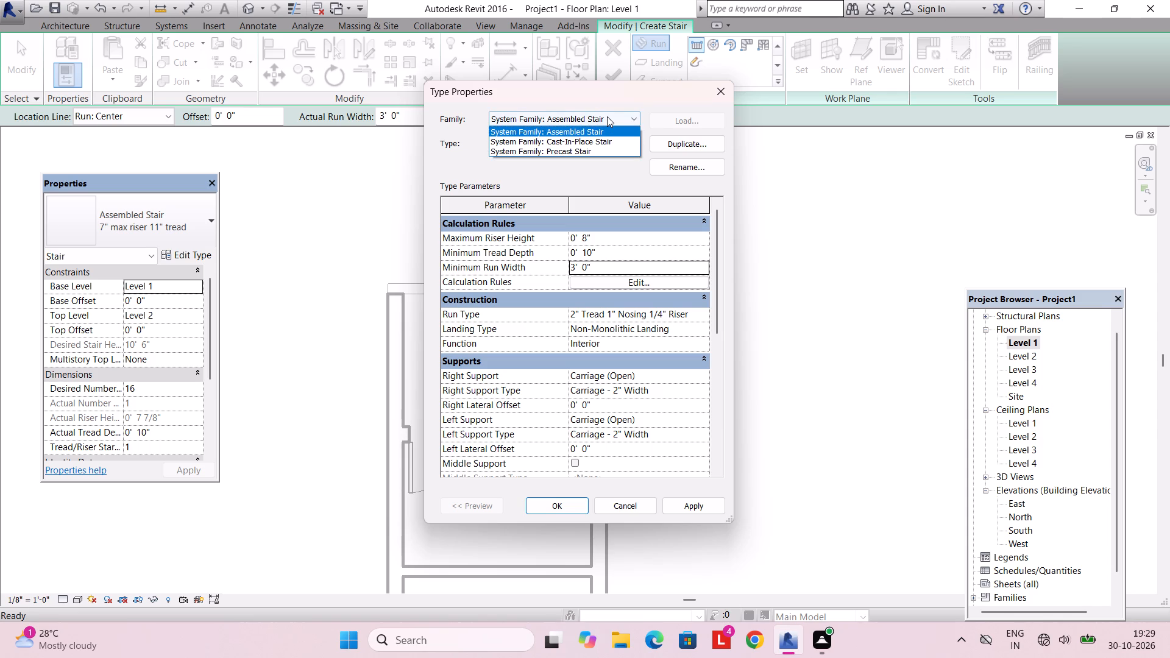
{"action": "left_click", "coordinate": [591, 152]}
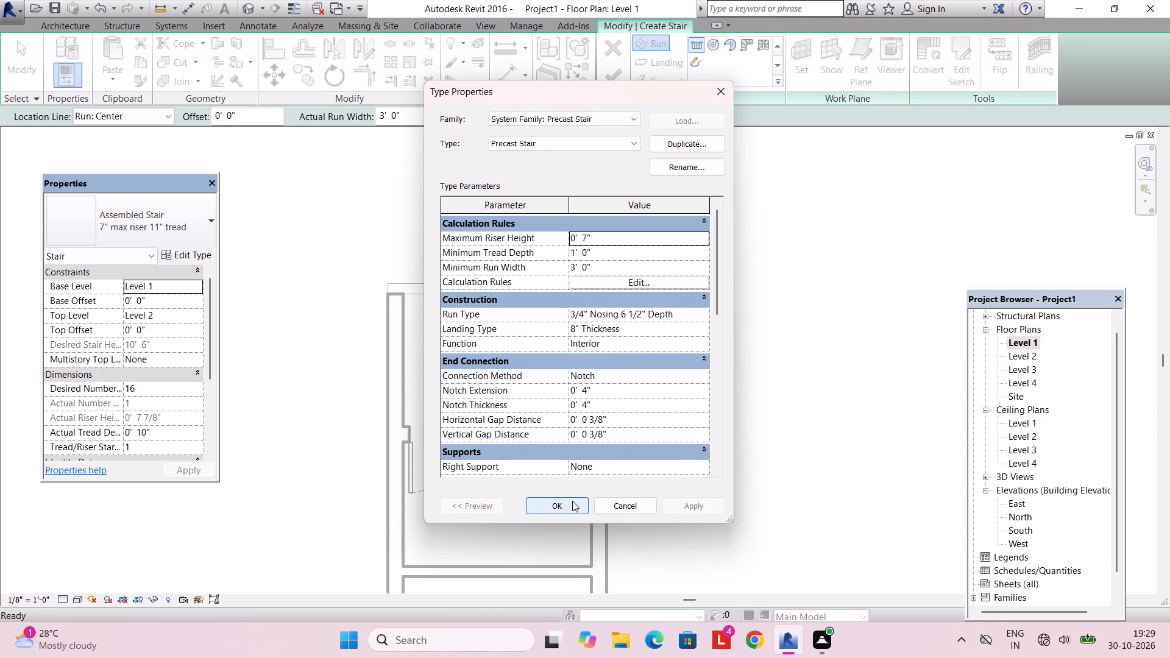
{"action": "left_click", "coordinate": [633, 120]}
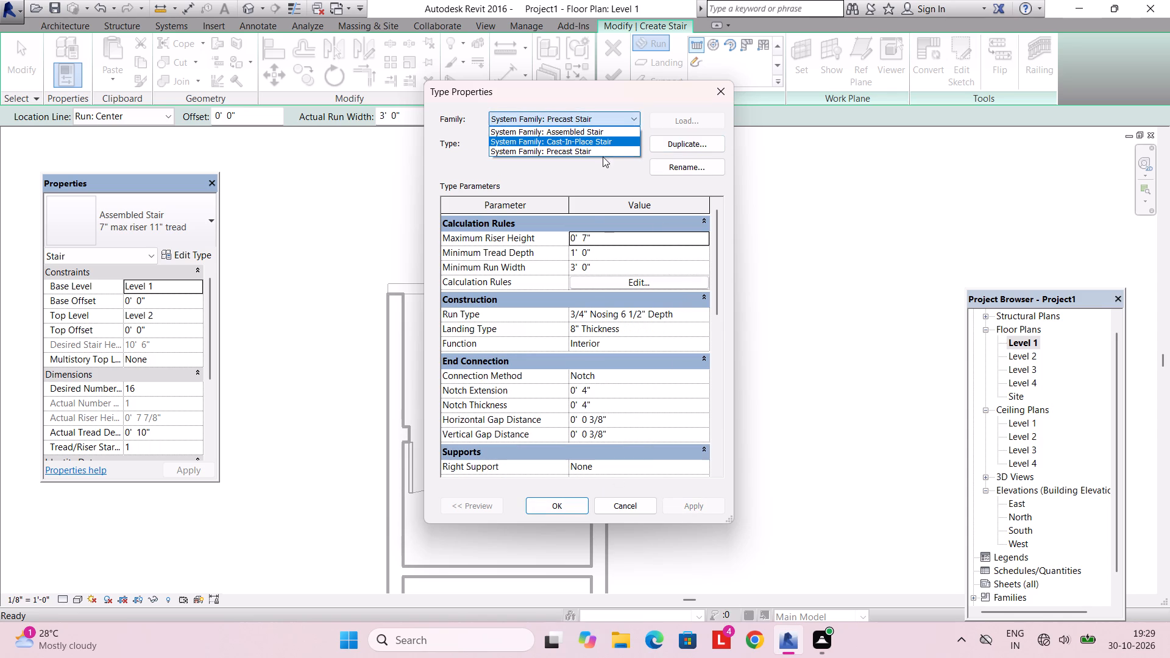
{"action": "left_click", "coordinate": [598, 144]}
{"action": "left_click", "coordinate": [552, 503]}
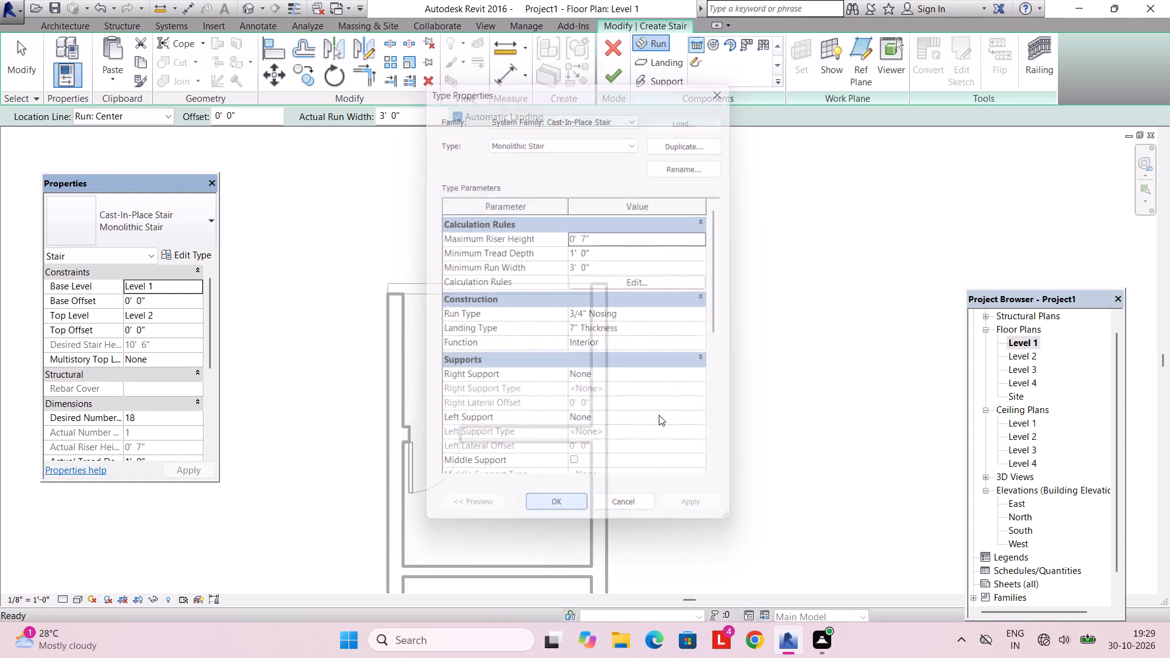
Draw a straight 3' wide run of 6 risers, 5' long, beside the house and heading toward its back.
{"action": "left_click", "coordinate": [697, 276]}
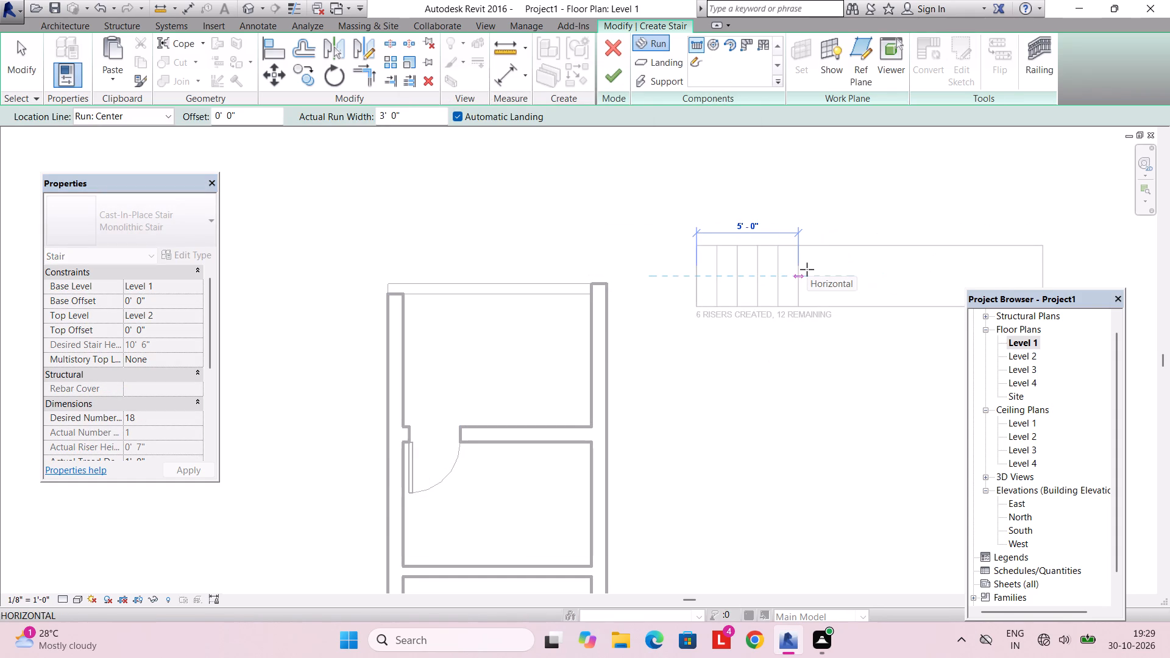
{"action": "scroll", "coordinate": [688, 233], "scroll_direction": "down", "scroll_amount": 2}
{"action": "middle_click_drag", "start_coordinate": [688, 232], "coordinate": [686, 270]}
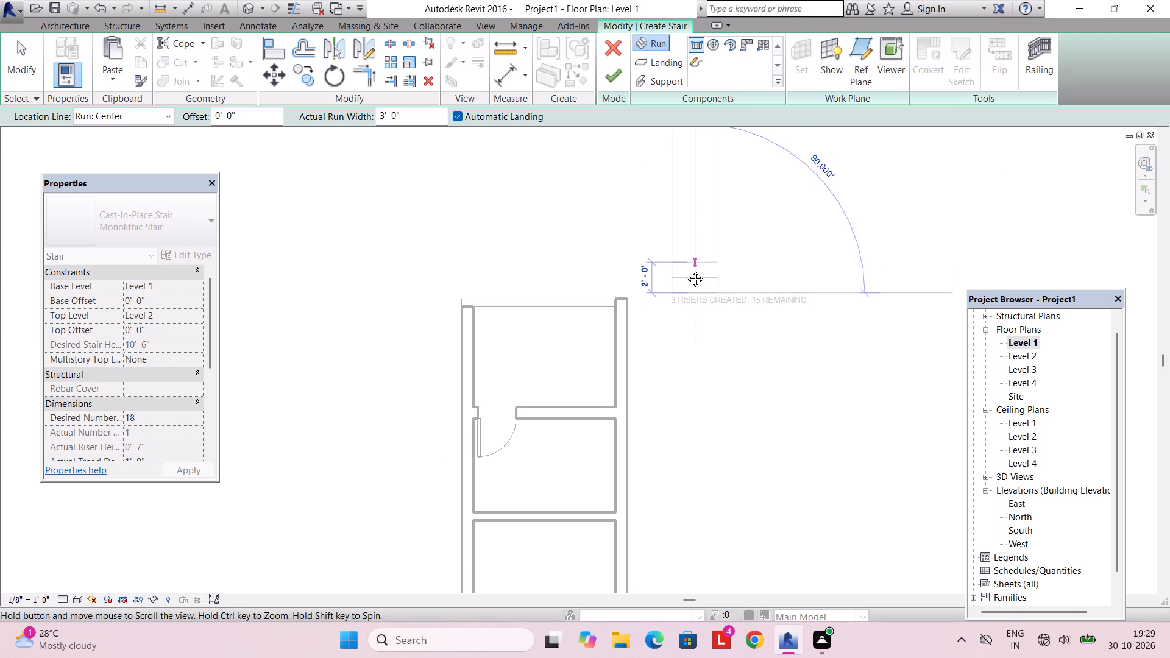
{"action": "middle_click_drag", "start_coordinate": [686, 270], "coordinate": [682, 290]}
{"action": "left_click", "coordinate": [683, 245]}
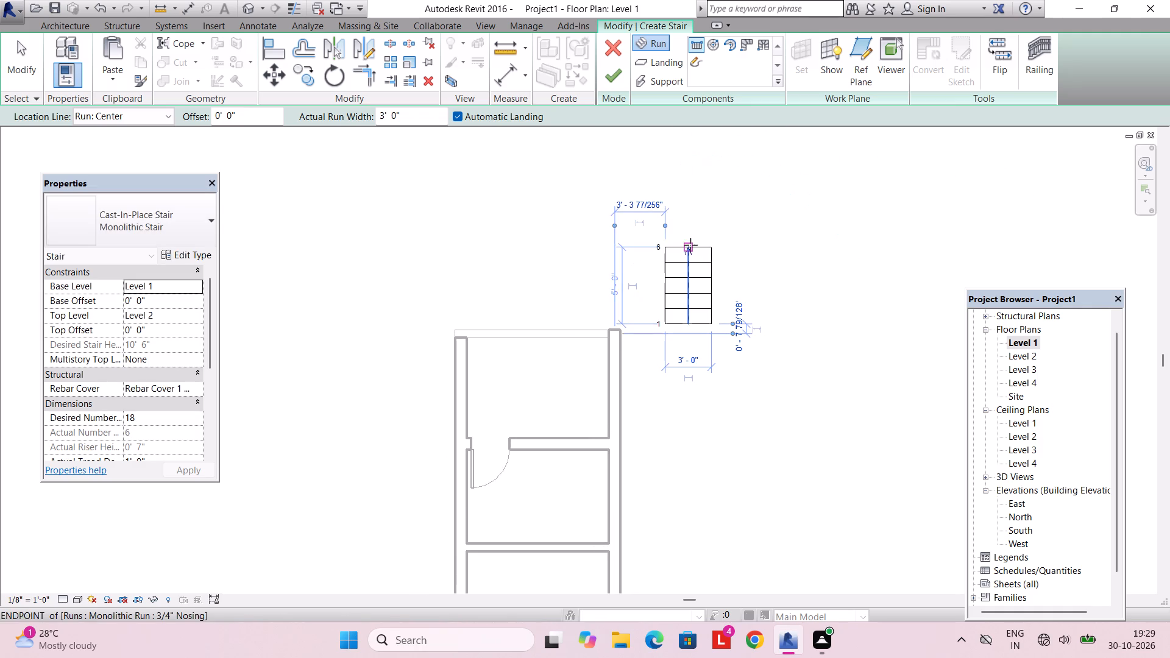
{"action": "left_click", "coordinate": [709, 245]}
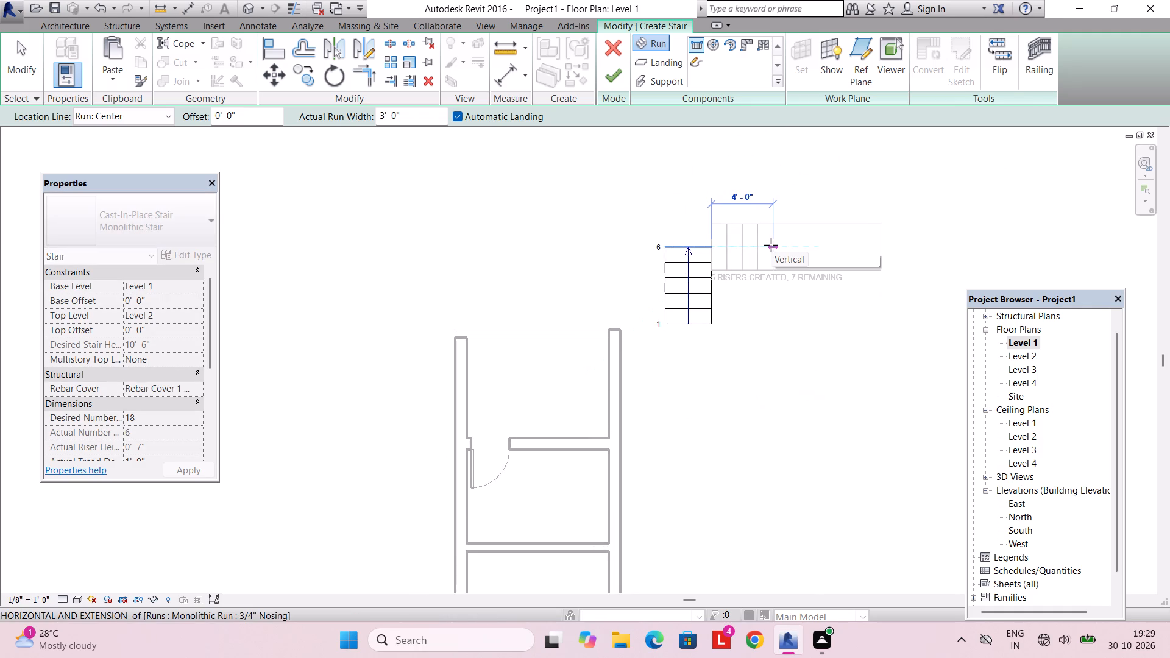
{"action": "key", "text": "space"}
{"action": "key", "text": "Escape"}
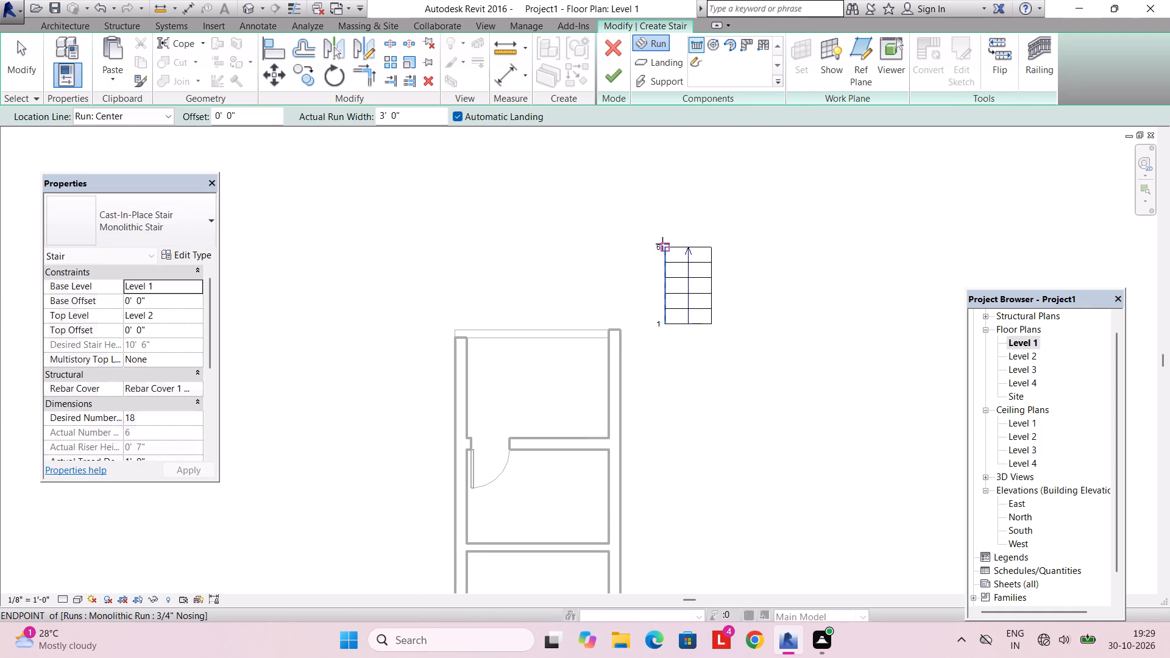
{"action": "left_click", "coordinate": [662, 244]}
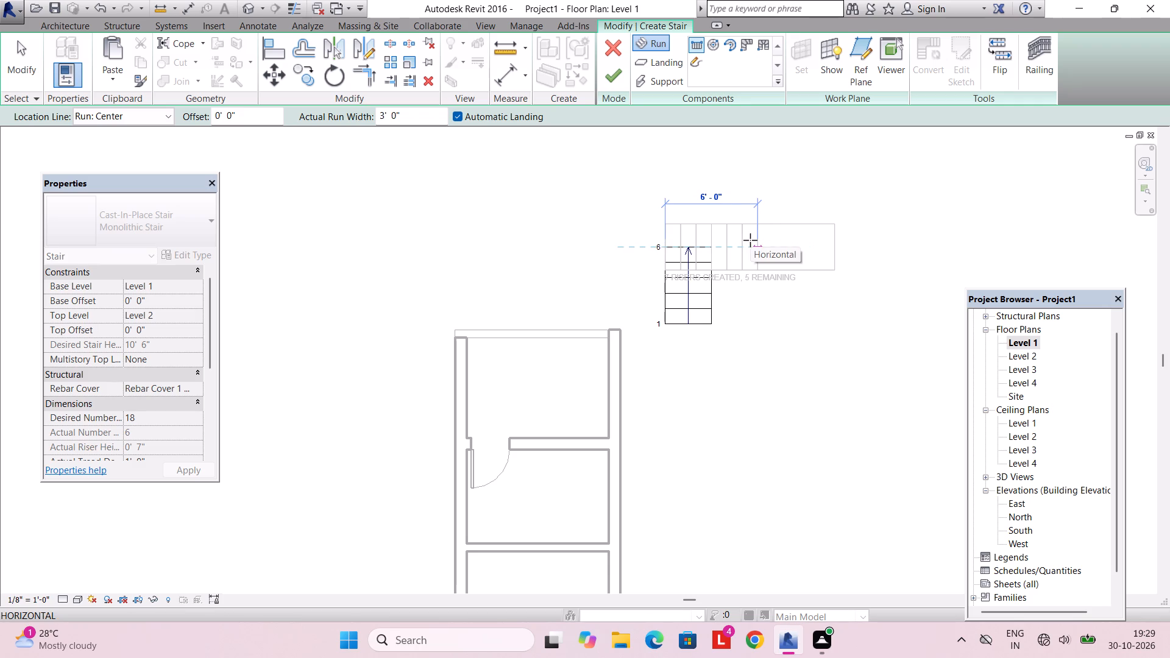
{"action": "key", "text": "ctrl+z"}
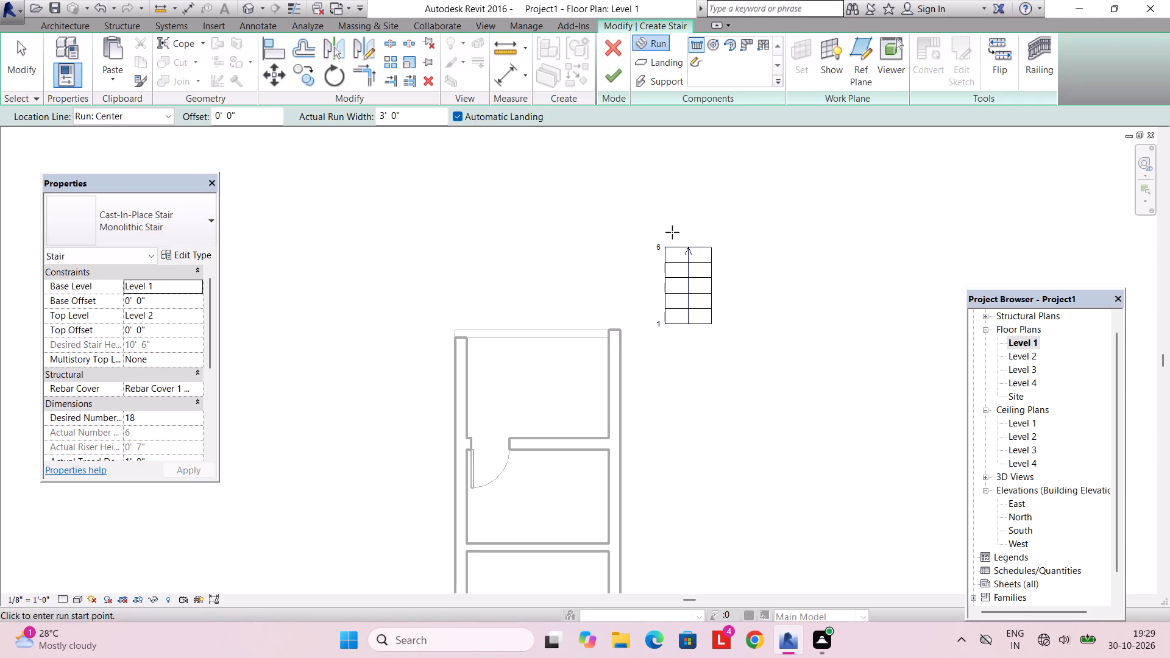
Draw a second run 8' long with risers 7 to 15, perpendicular to and just beyond the first run's top.
{"action": "left_click", "coordinate": [664, 214]}
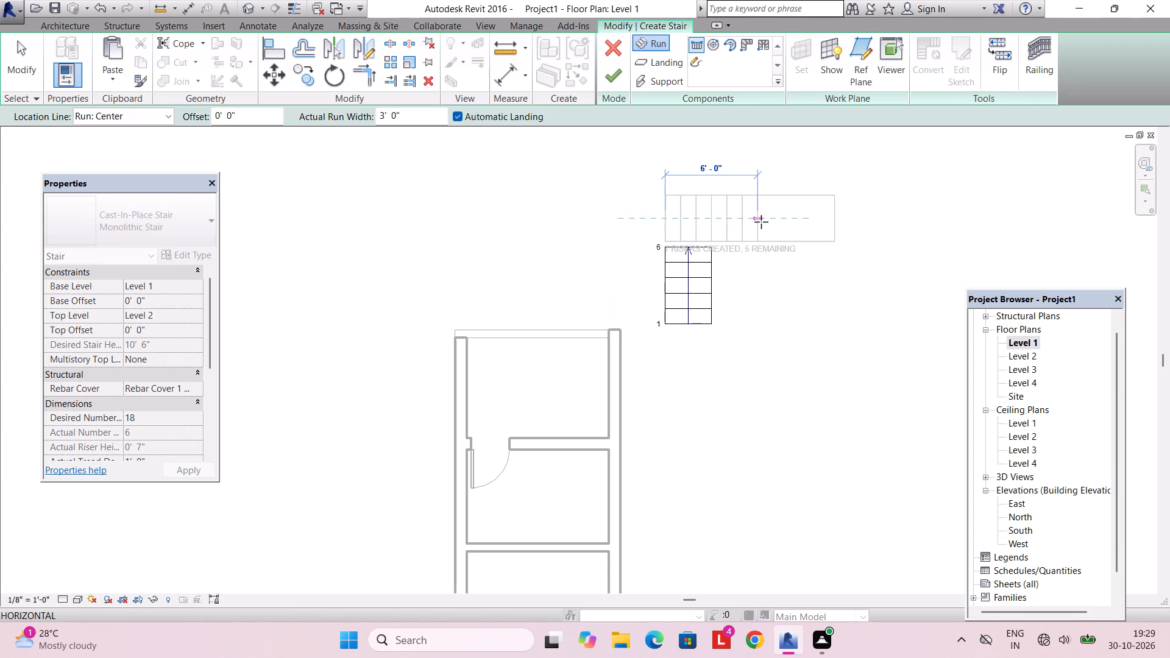
{"action": "left_click", "coordinate": [790, 222]}
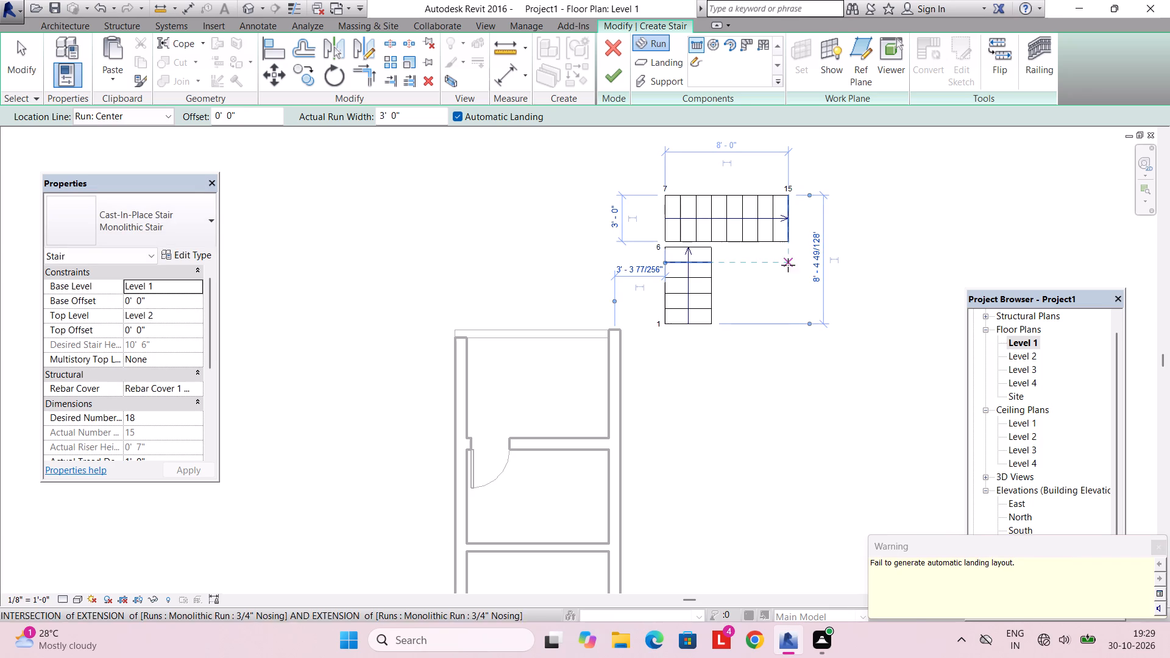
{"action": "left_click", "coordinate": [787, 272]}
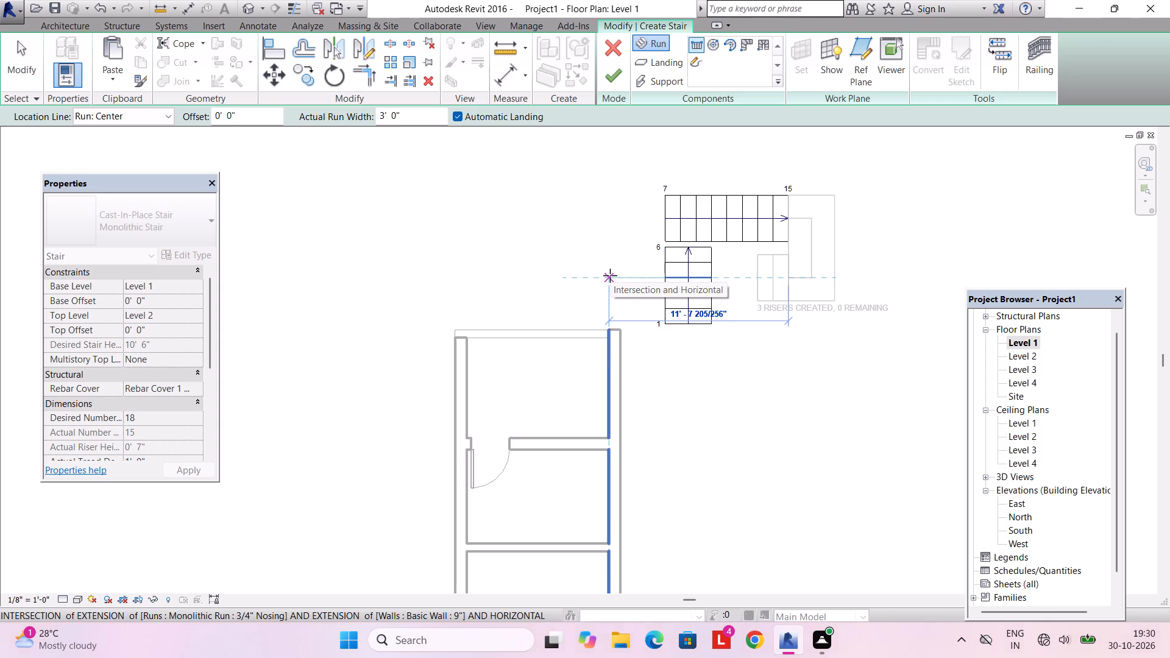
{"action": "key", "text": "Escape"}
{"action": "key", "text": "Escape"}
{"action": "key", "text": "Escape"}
Delete both straight runs, risers 1 to 6 and 7 to 15, from the stair beside the house.
{"action": "left_click", "coordinate": [712, 289]}
{"action": "key", "text": "Delete"}
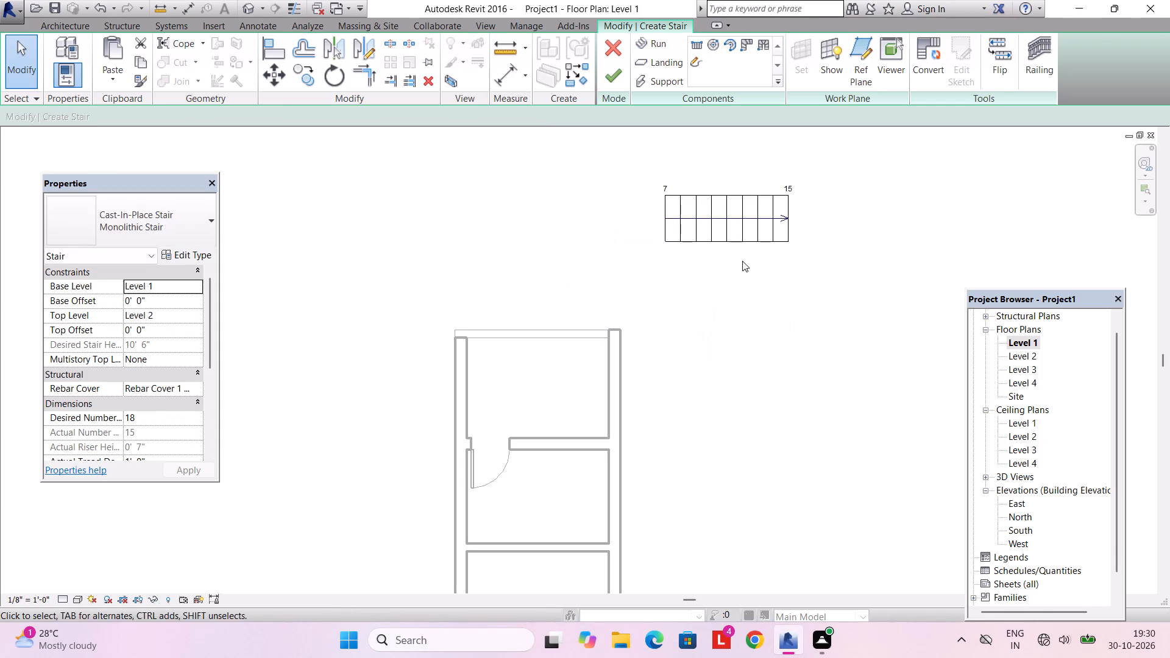
{"action": "left_click", "coordinate": [742, 241]}
{"action": "key", "text": "Delete"}
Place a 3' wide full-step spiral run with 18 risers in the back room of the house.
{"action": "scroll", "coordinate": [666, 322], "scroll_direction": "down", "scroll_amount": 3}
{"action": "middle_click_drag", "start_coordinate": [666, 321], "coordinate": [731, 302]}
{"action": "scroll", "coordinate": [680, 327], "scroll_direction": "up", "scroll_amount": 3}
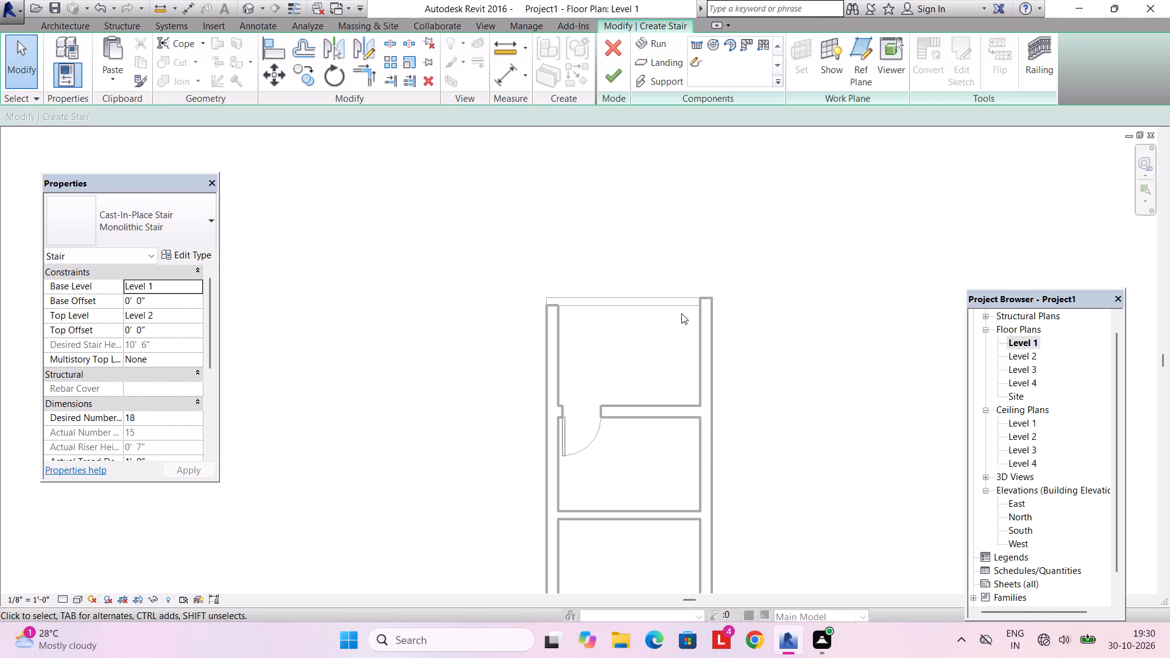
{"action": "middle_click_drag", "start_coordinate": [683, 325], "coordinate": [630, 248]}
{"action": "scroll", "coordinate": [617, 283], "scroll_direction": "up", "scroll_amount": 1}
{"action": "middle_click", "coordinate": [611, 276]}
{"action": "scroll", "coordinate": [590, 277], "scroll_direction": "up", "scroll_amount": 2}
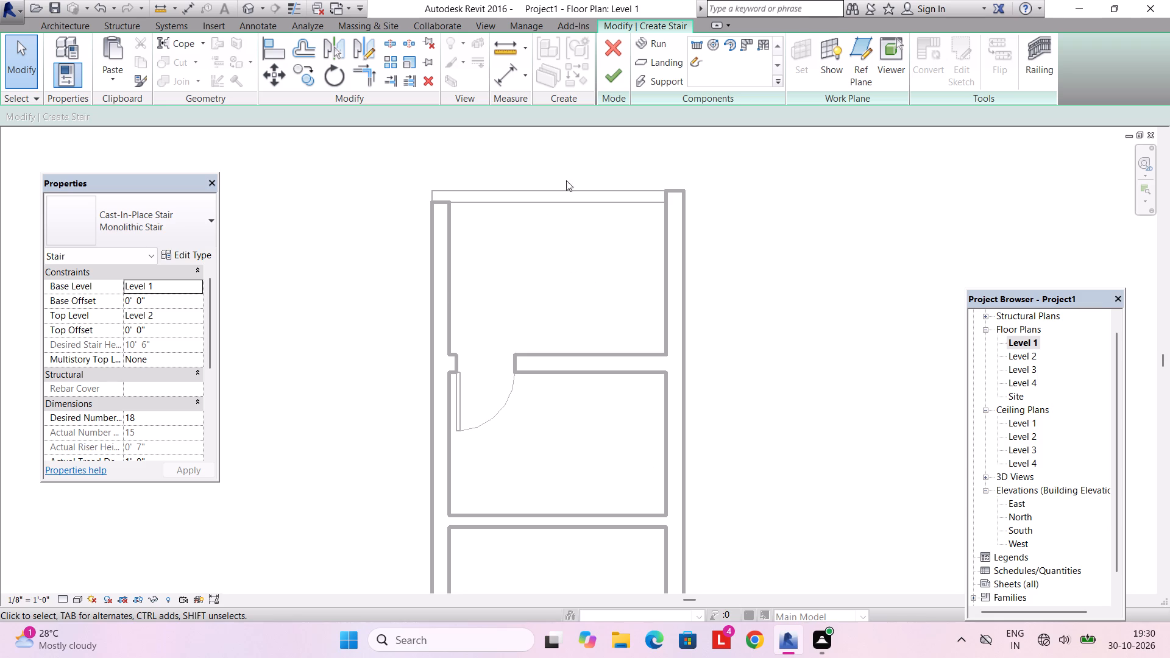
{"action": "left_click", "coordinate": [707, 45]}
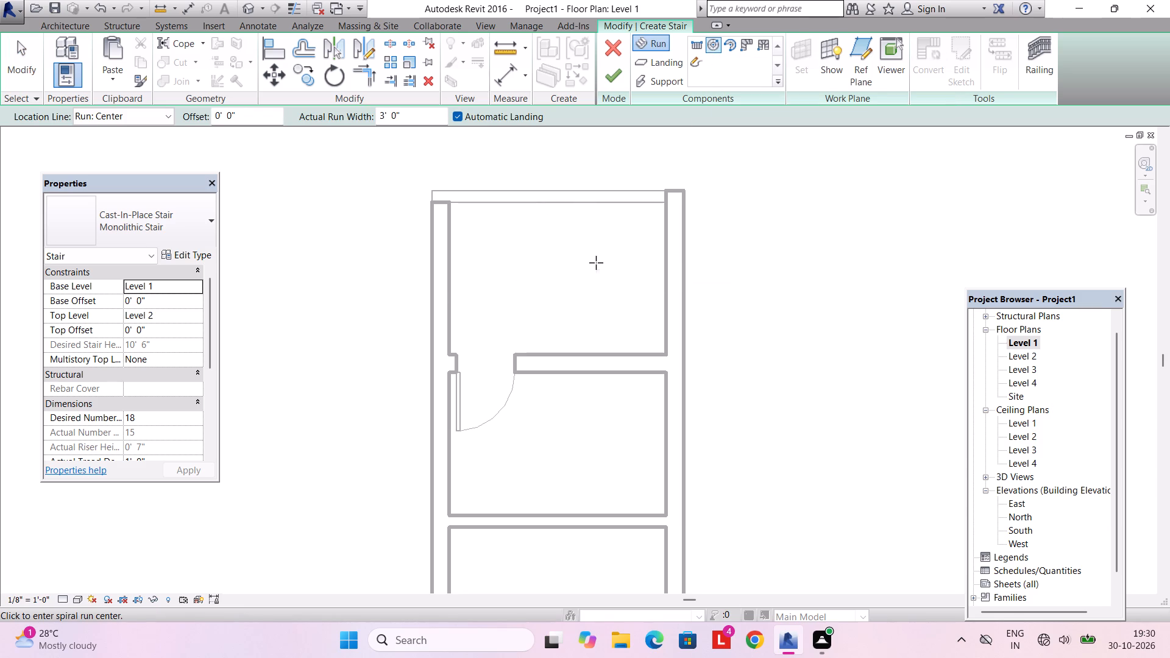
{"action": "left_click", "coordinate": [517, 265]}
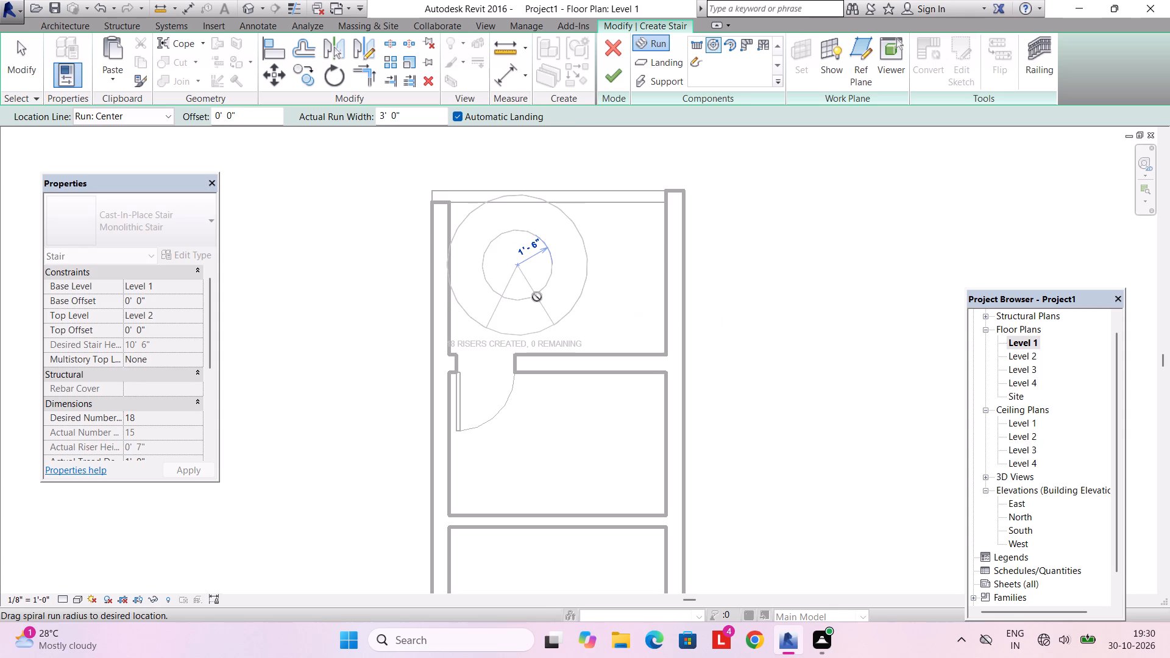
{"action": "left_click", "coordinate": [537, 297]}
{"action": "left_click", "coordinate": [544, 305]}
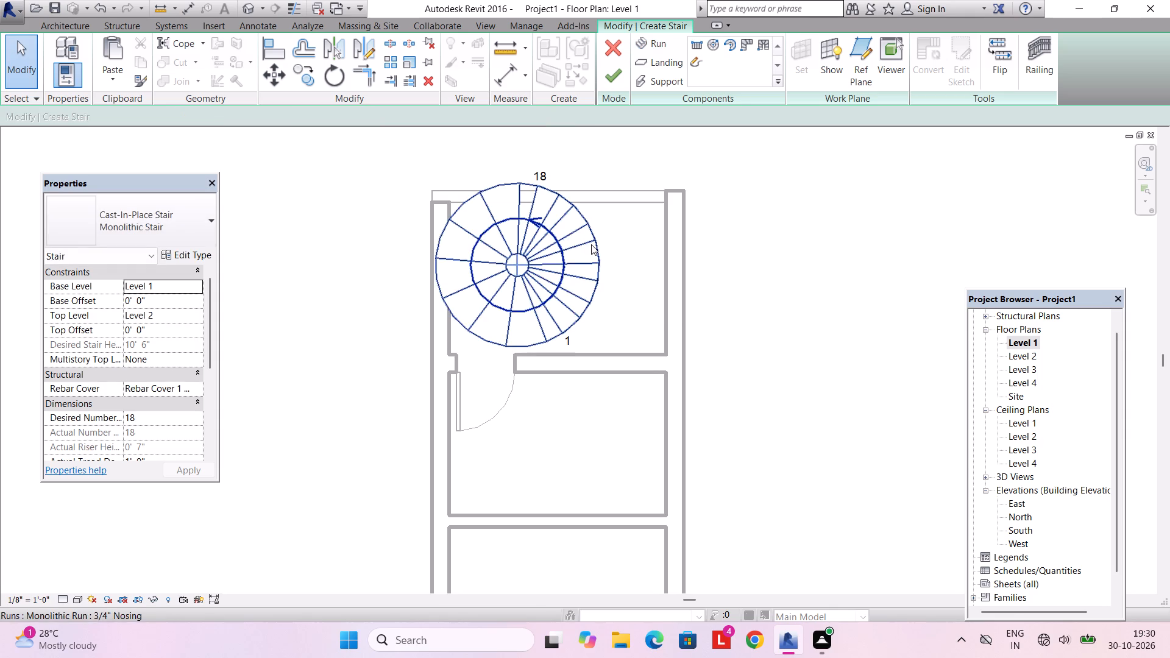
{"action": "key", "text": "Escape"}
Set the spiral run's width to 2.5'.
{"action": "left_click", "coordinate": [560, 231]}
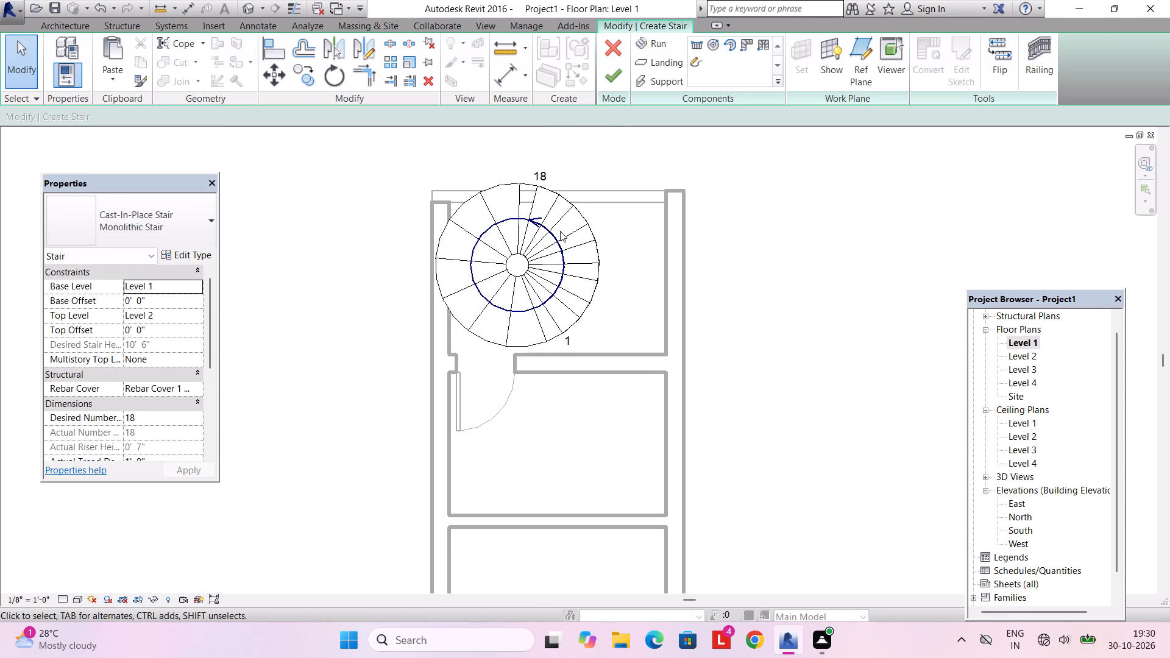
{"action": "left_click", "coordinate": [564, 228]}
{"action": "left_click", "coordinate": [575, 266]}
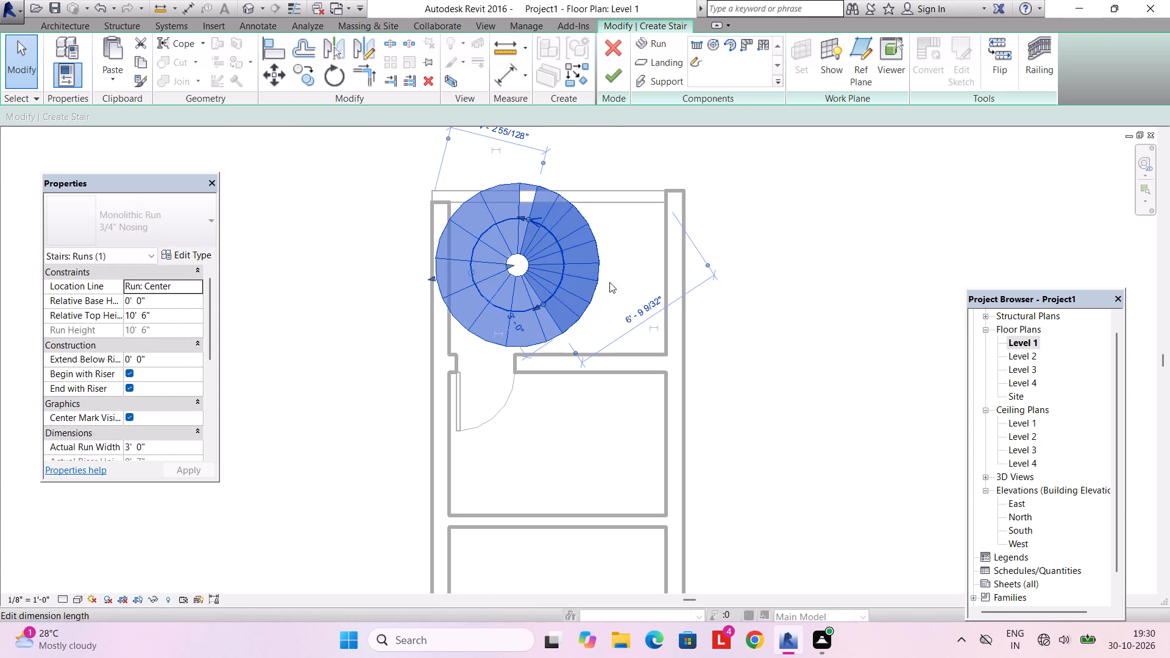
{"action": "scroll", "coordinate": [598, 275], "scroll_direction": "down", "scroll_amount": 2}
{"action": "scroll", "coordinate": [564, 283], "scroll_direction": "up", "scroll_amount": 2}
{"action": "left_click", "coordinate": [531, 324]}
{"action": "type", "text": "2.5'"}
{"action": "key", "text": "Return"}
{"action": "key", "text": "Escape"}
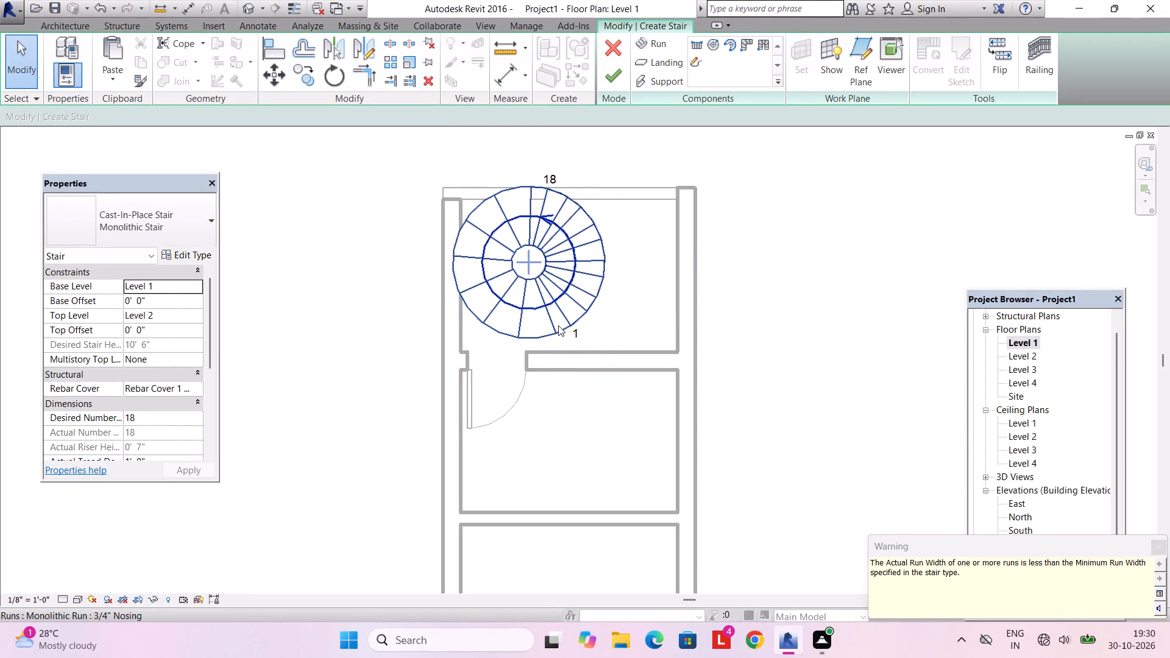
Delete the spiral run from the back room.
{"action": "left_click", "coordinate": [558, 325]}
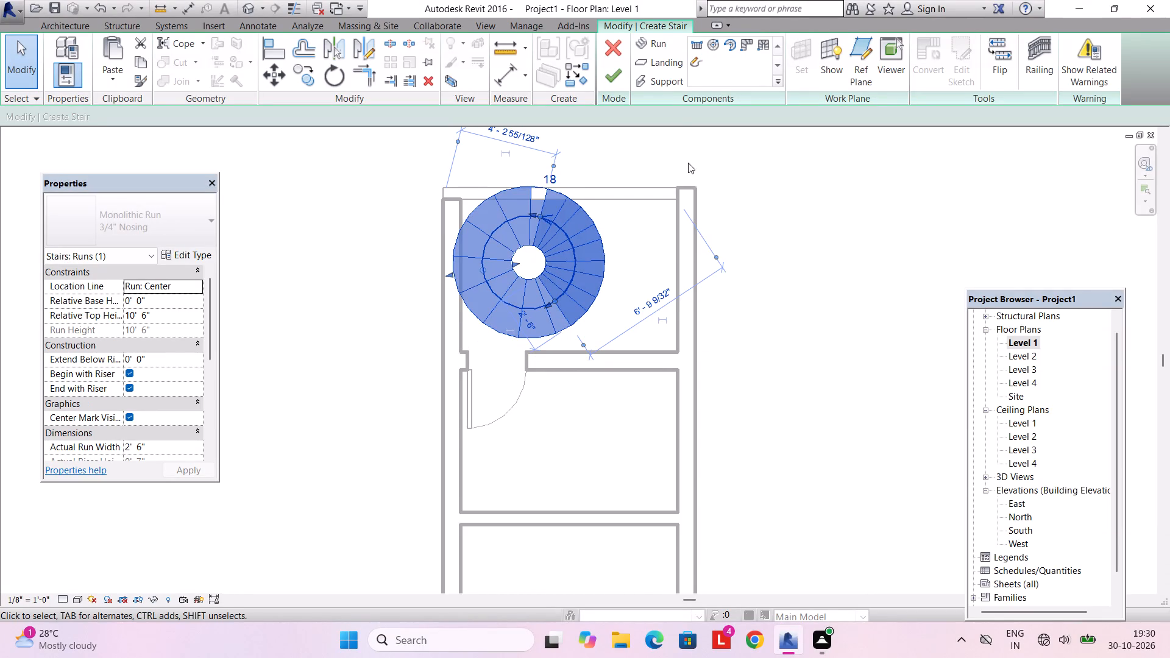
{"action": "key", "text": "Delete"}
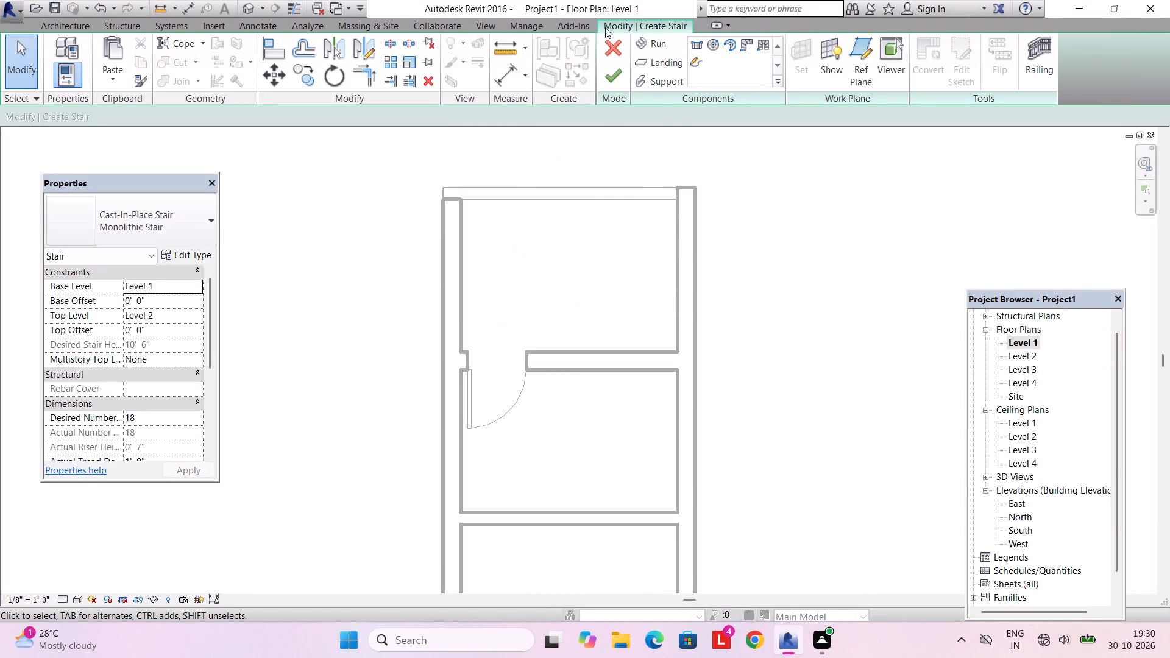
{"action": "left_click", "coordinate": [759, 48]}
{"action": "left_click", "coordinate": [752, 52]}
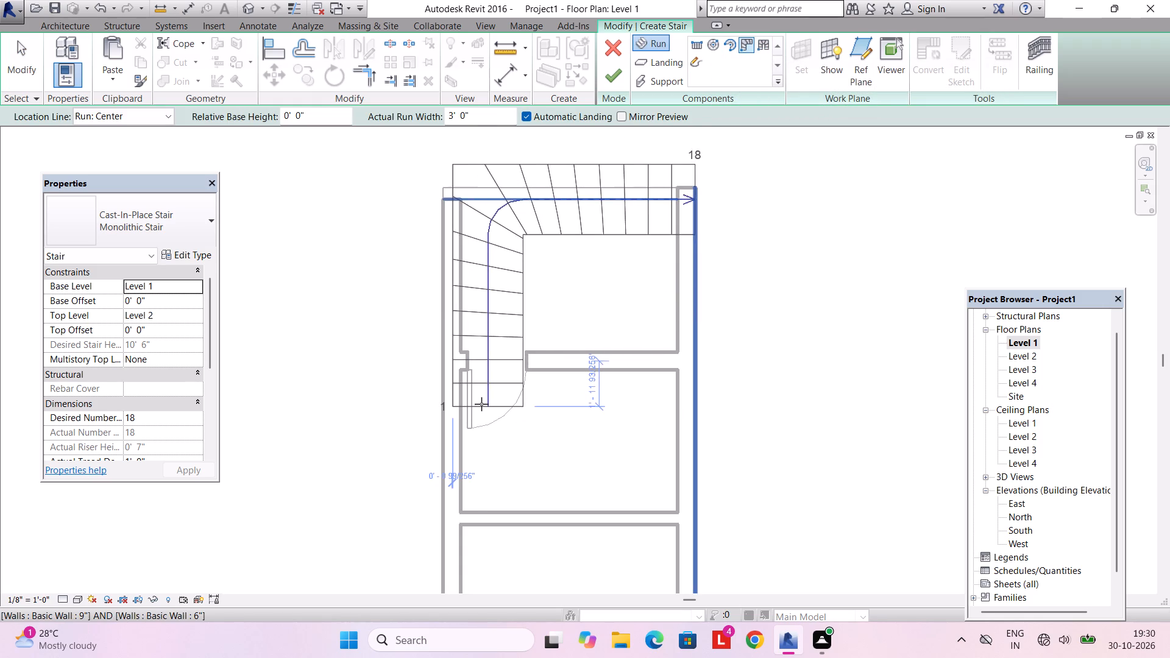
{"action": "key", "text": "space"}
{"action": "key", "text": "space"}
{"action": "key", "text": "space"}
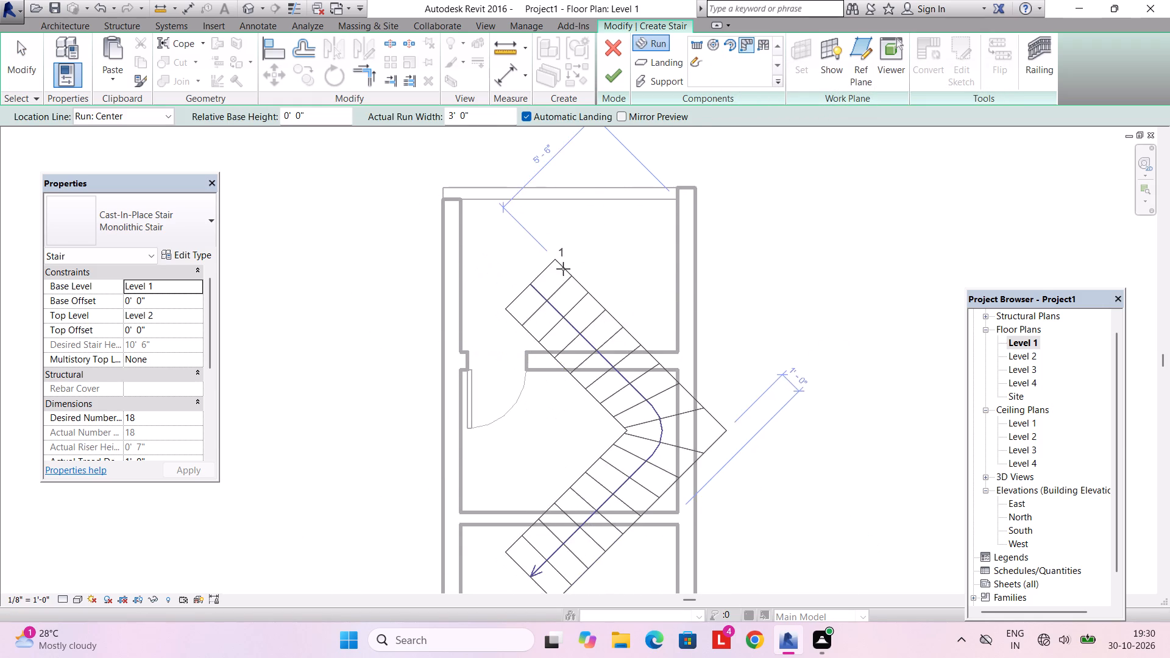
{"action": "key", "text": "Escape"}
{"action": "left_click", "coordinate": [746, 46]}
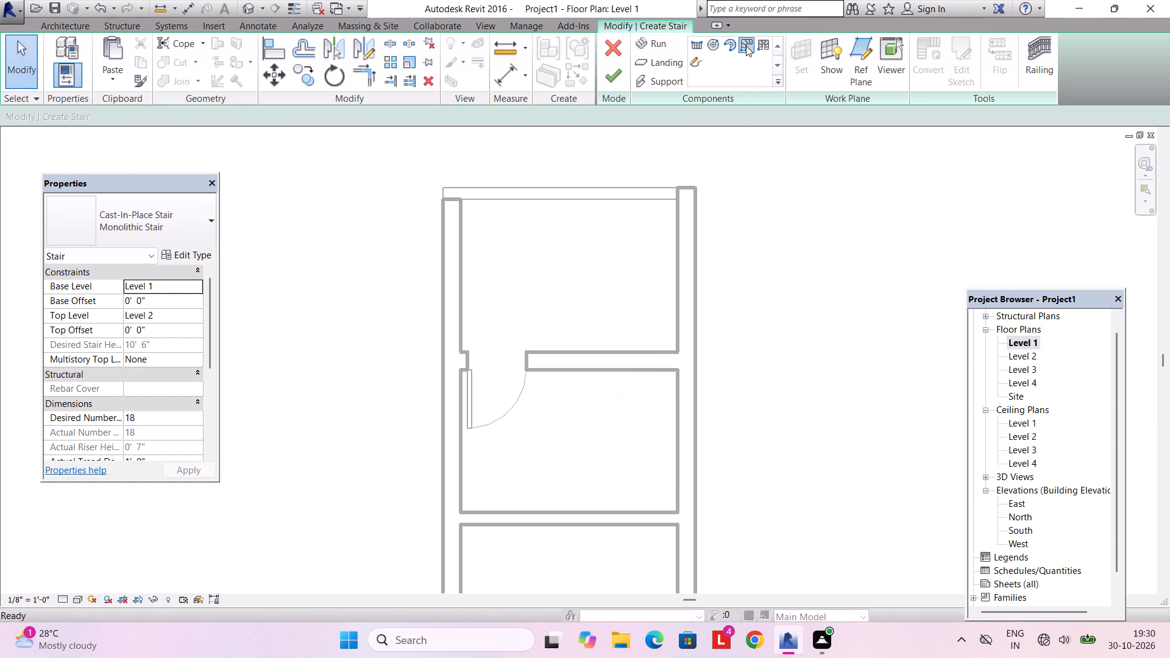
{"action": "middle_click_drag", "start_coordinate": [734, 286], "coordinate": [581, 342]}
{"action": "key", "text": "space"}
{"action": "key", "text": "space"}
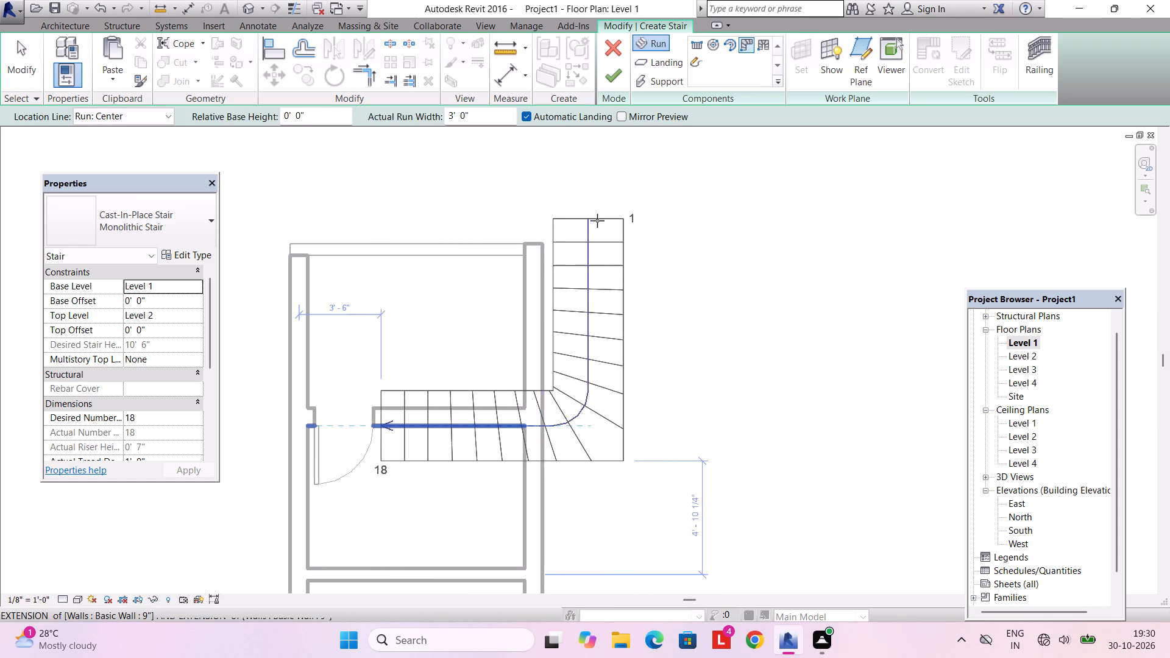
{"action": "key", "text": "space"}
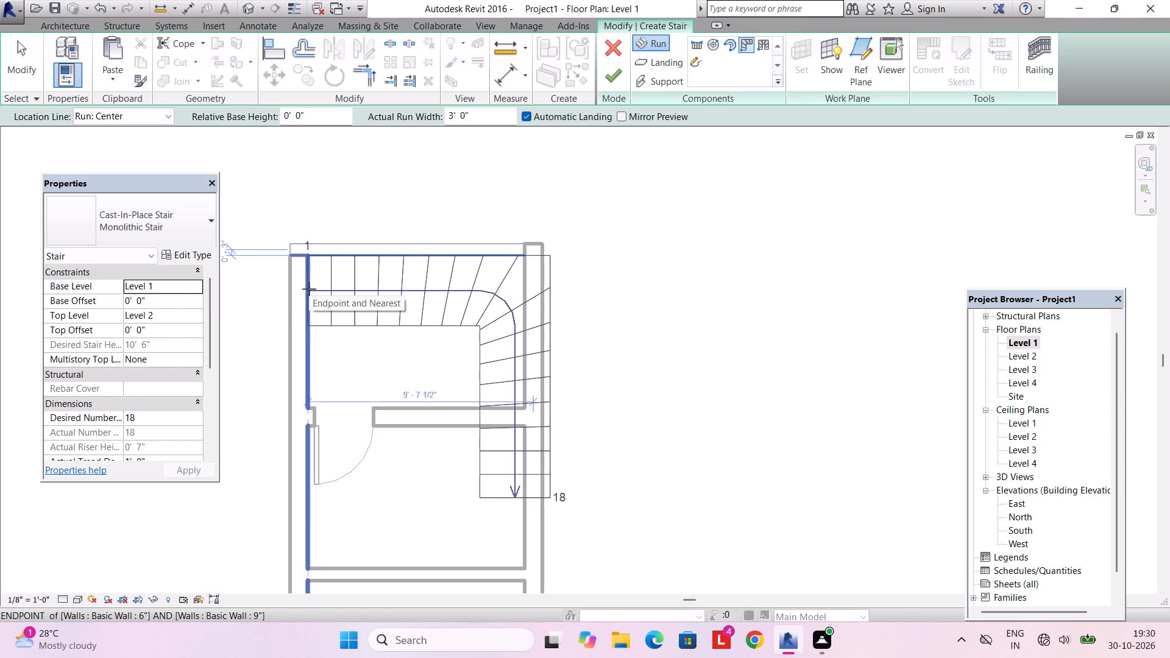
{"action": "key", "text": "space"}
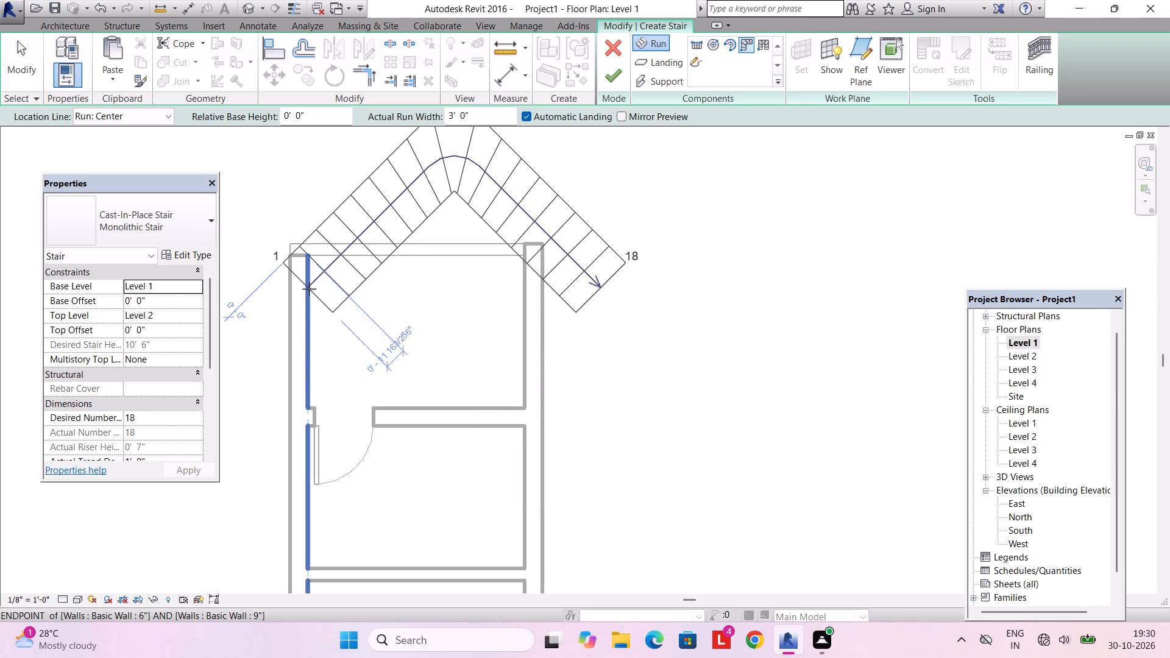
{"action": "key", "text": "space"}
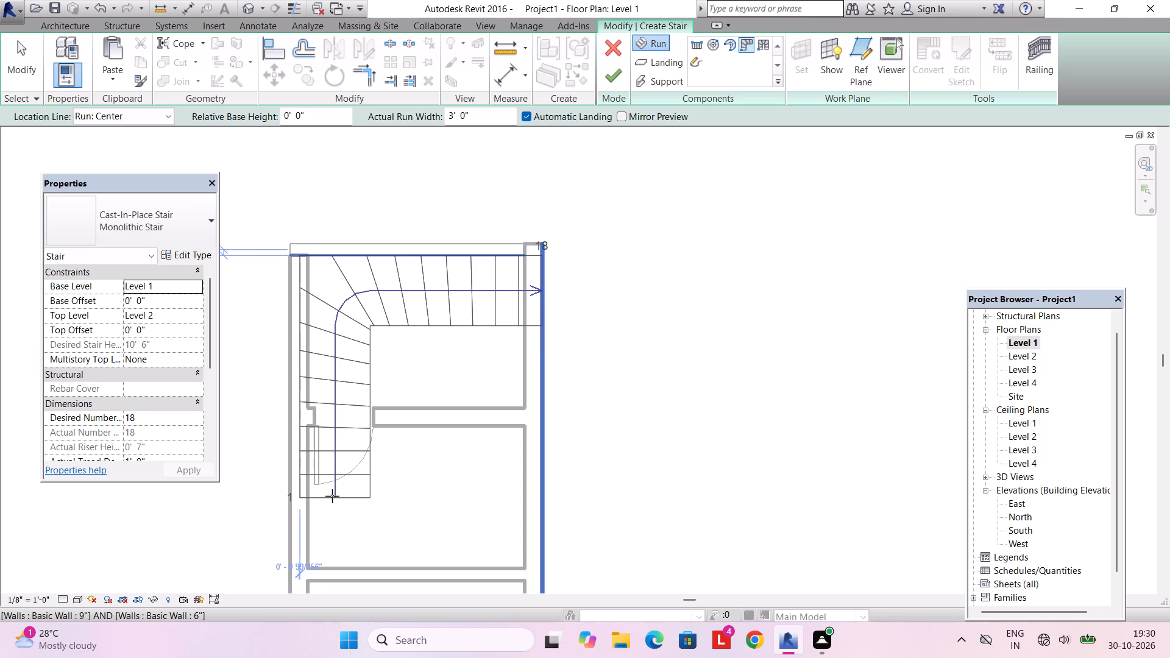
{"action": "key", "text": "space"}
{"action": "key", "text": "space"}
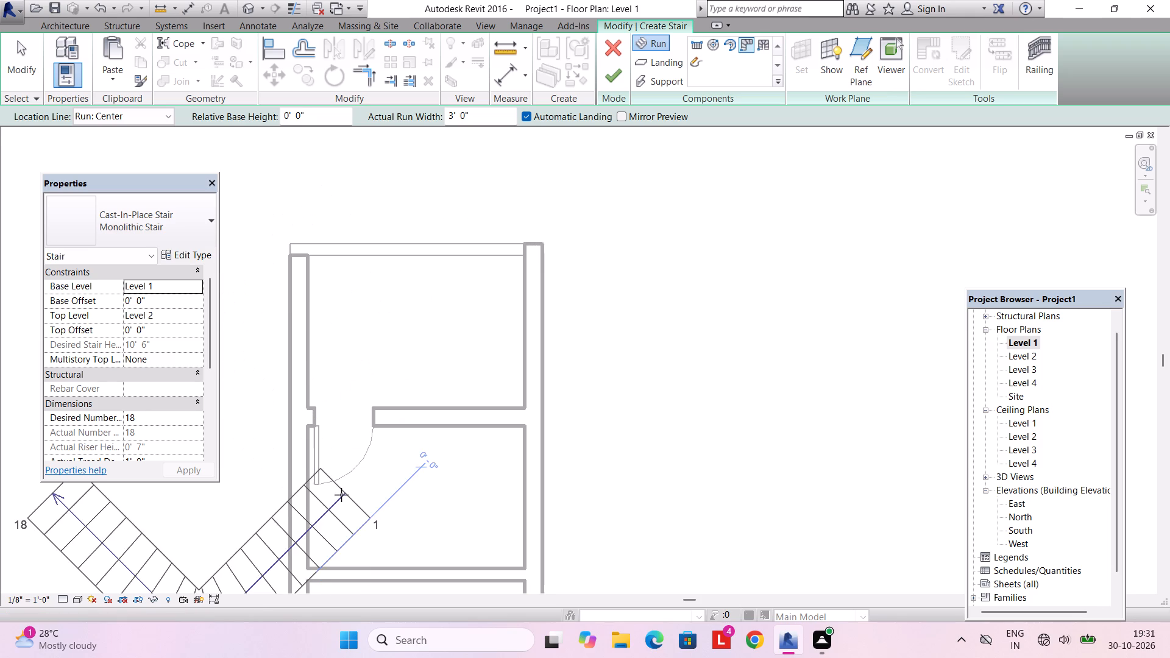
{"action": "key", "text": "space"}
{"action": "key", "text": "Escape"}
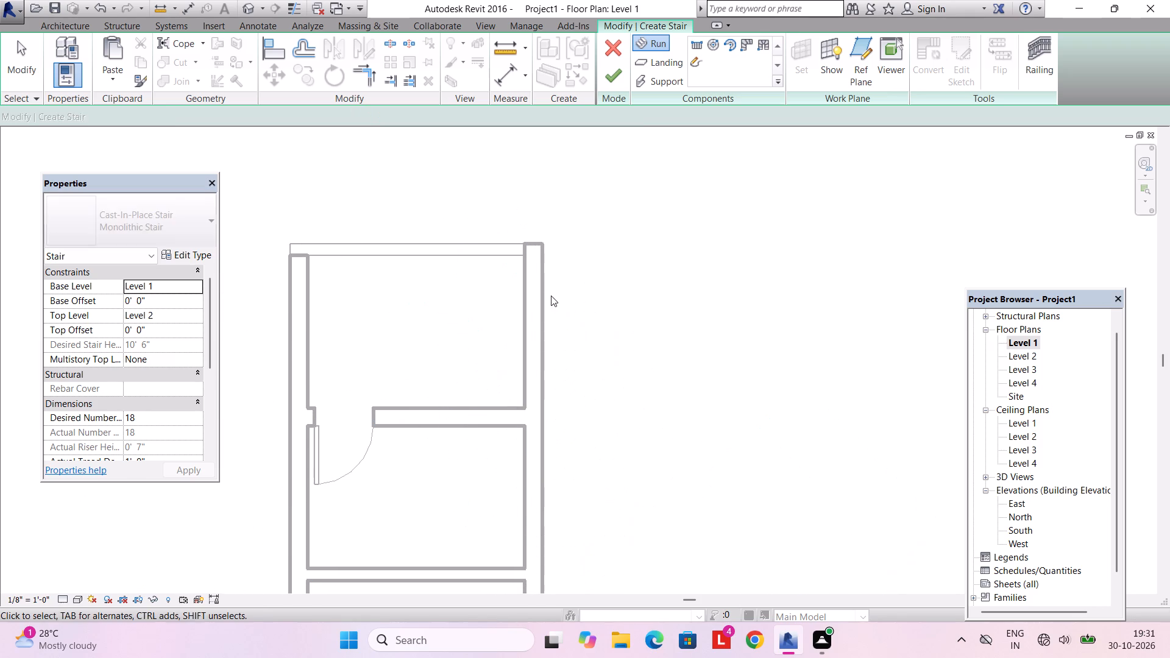
Place a 3' wide U-shaped winder run with 18 risers in the back room, starting along the back wall and turning at the side wall opposite the door.
{"action": "scroll", "coordinate": [754, 326], "scroll_direction": "down", "scroll_amount": 3}
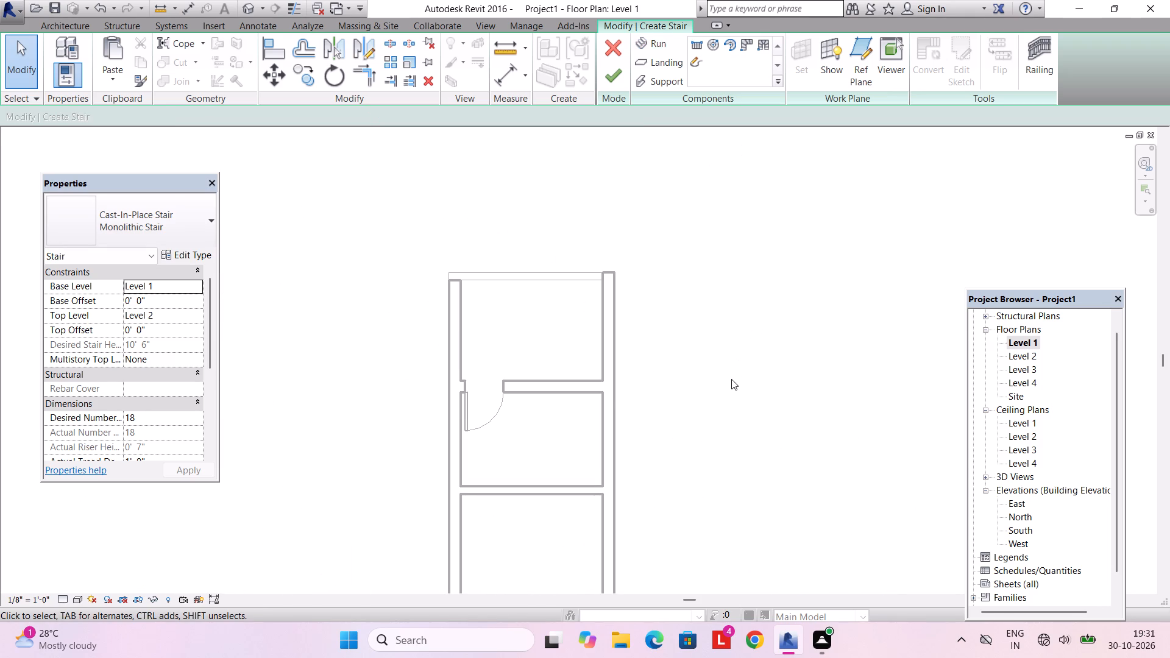
{"action": "left_click", "coordinate": [759, 42]}
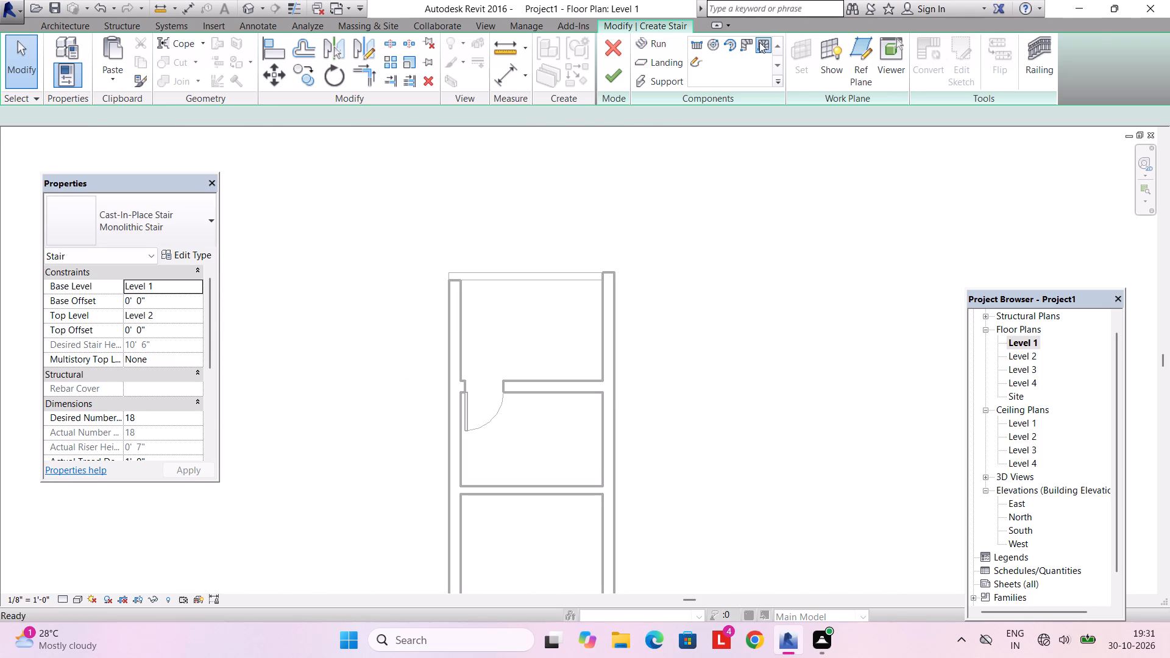
{"action": "key", "text": "space"}
{"action": "key", "text": "space"}
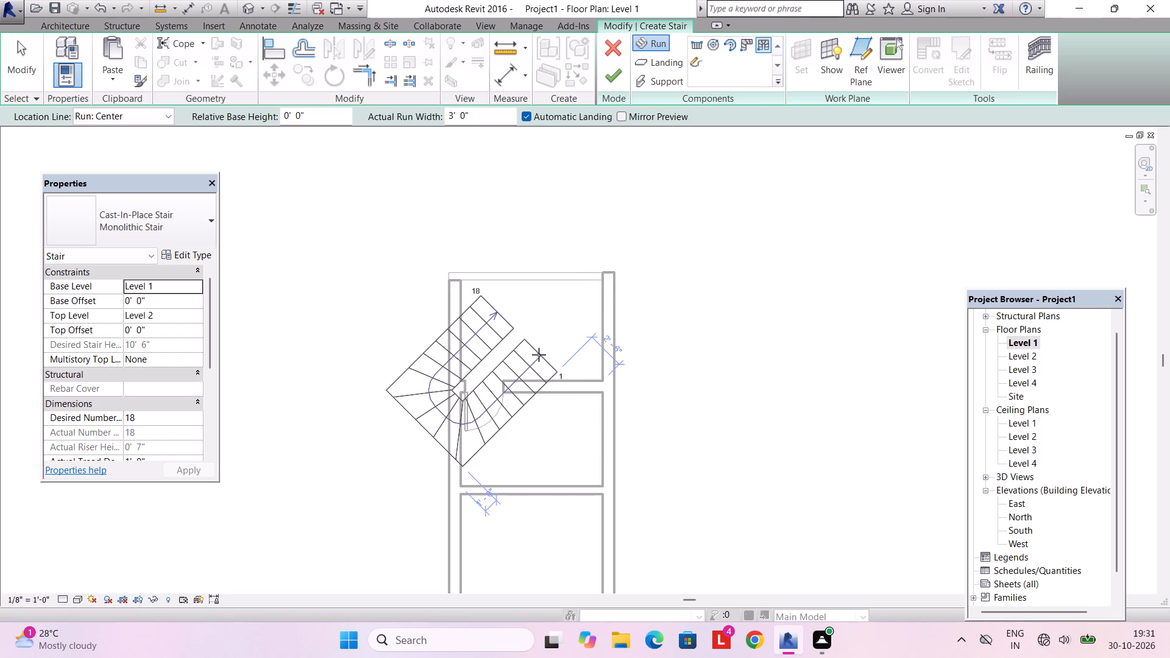
{"action": "key", "text": "space"}
{"action": "key", "text": "space"}
{"action": "key", "text": "space"}
{"action": "key", "text": "space"}
{"action": "key", "text": "space"}
{"action": "key", "text": "space"}
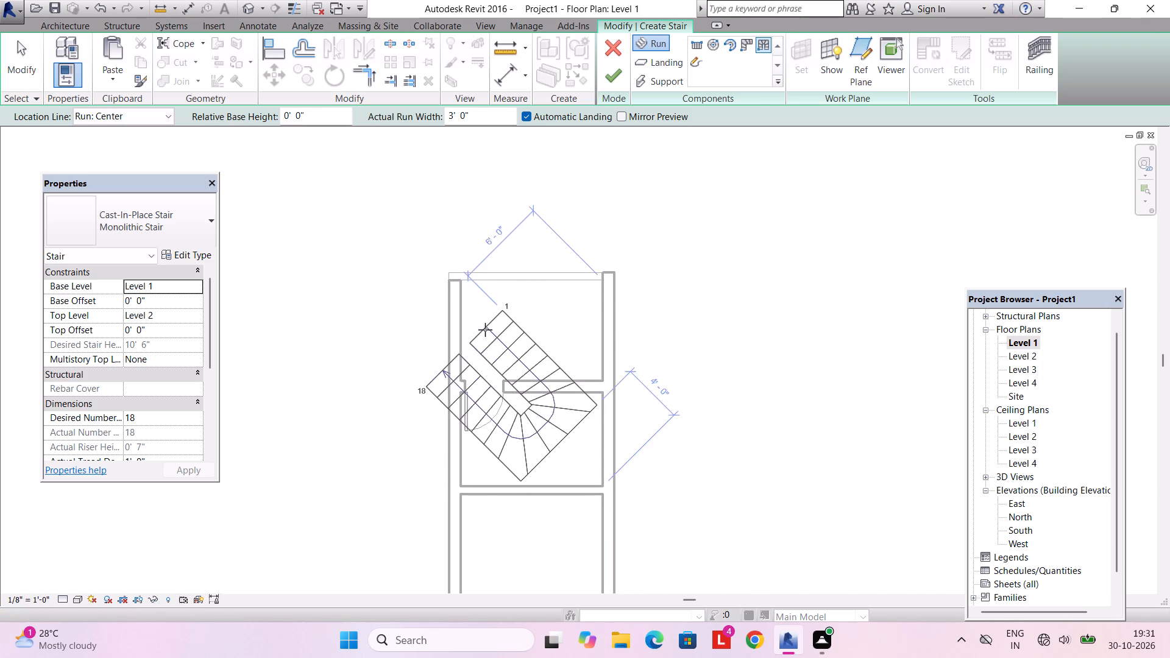
{"action": "key", "text": "space"}
{"action": "key", "text": "space"}
{"action": "key", "text": "space"}
{"action": "key", "text": "space"}
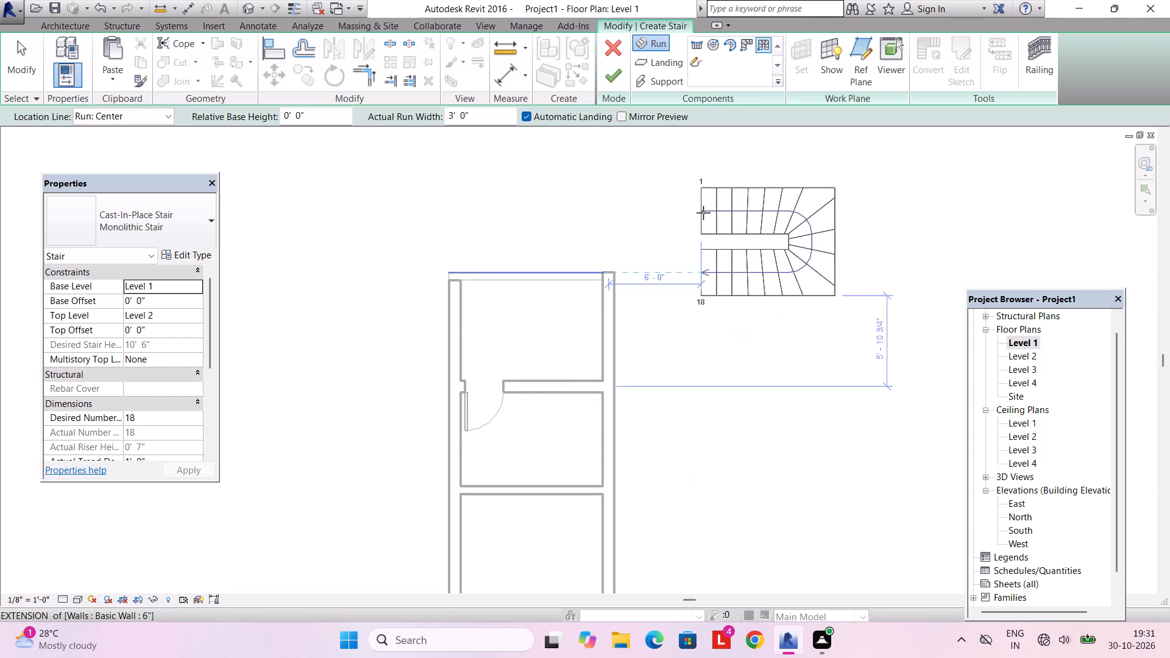
{"action": "scroll", "coordinate": [498, 334], "scroll_direction": "up", "scroll_amount": 5}
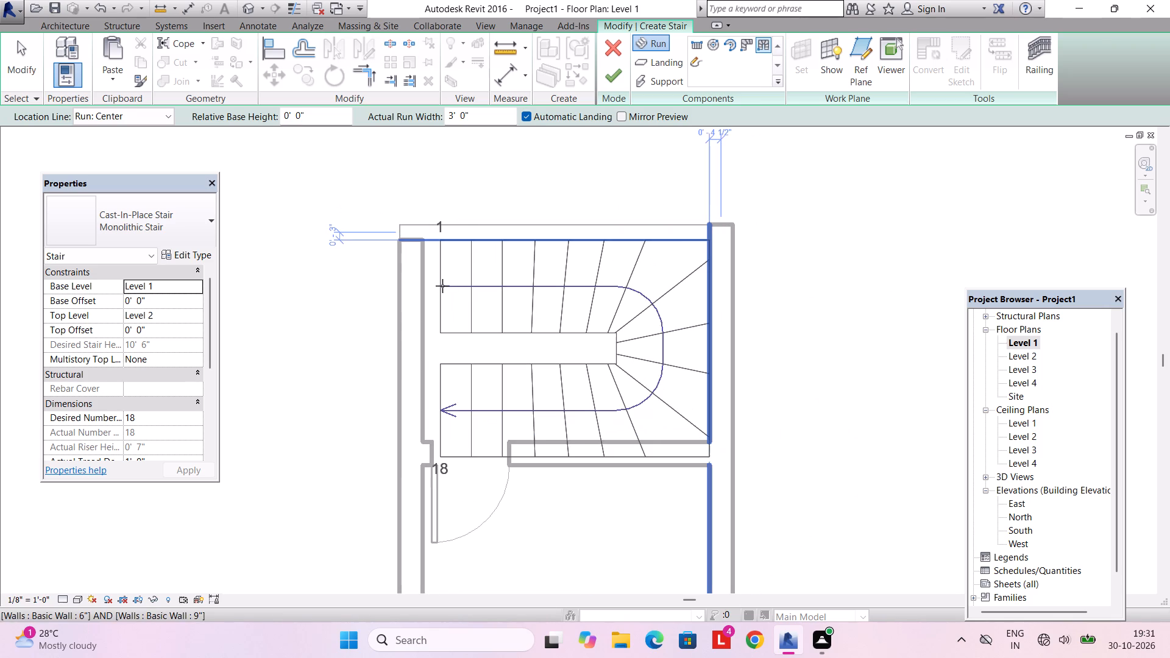
{"action": "left_click", "coordinate": [441, 286]}
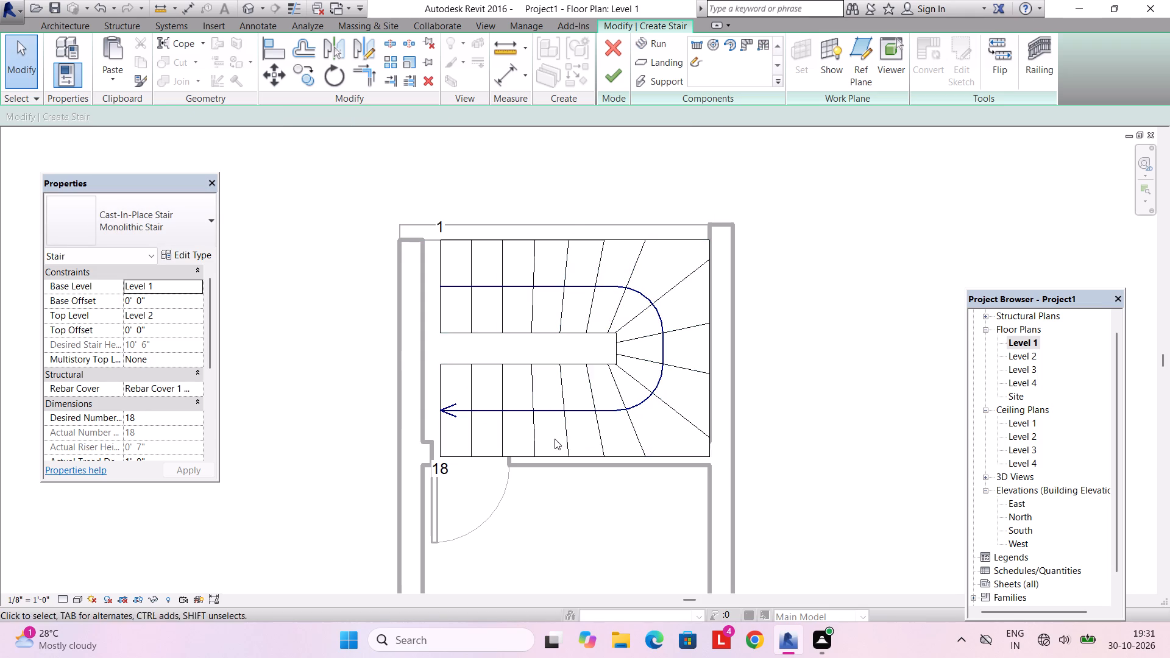
Set the width of the U-shaped winder run to 2.5'.
{"action": "left_click", "coordinate": [509, 376]}
{"action": "left_click", "coordinate": [396, 280]}
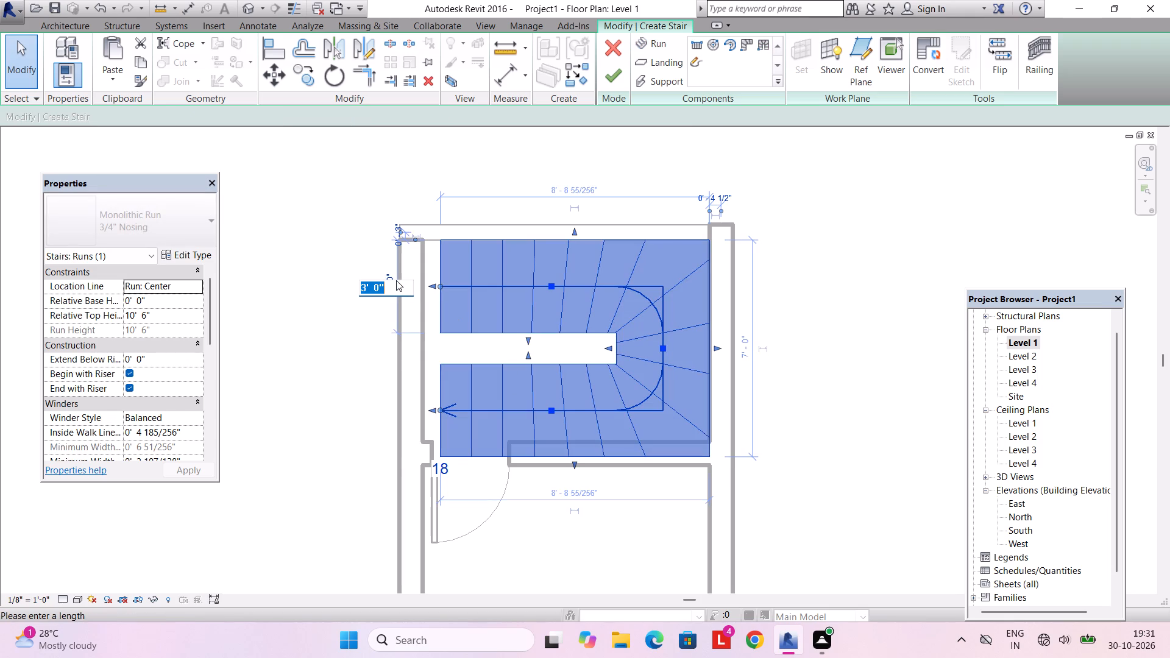
{"action": "type", "text": "2.5'"}
{"action": "key", "text": "Return"}
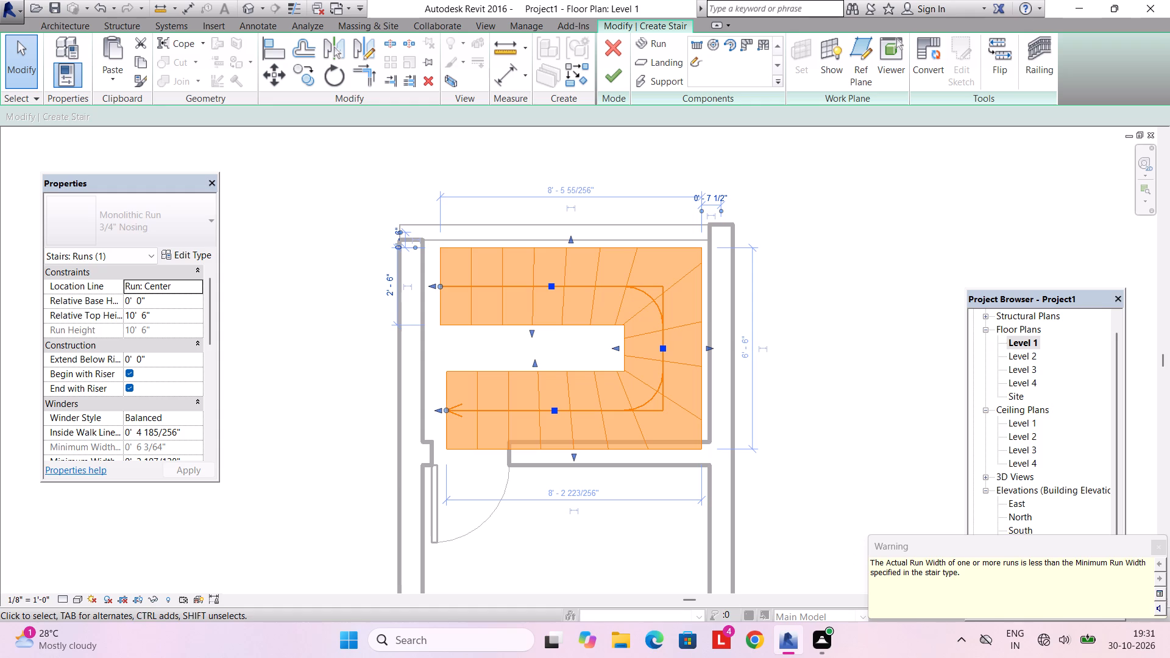
{"action": "key", "text": "grave"}
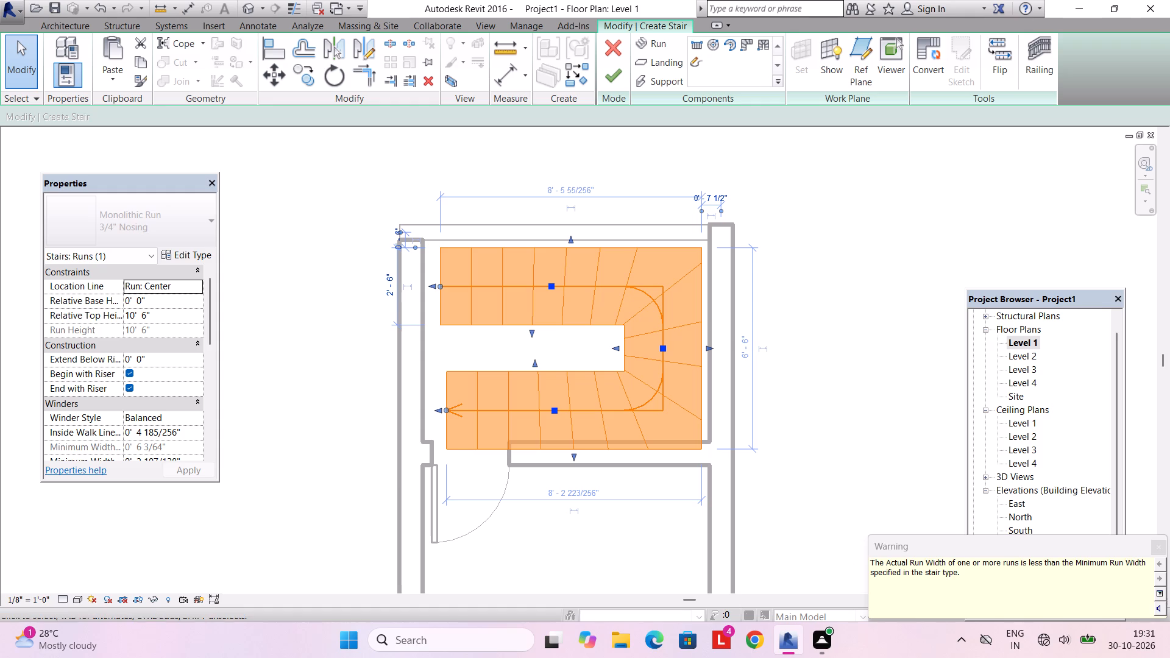
{"action": "key", "text": "Escape"}
{"action": "scroll", "coordinate": [817, 529], "scroll_direction": "up", "scroll_amount": 3}
{"action": "scroll", "coordinate": [666, 457], "scroll_direction": "down", "scroll_amount": 4}
{"action": "middle_click_drag", "start_coordinate": [609, 455], "coordinate": [613, 479]}
{"action": "left_click", "coordinate": [589, 389]}
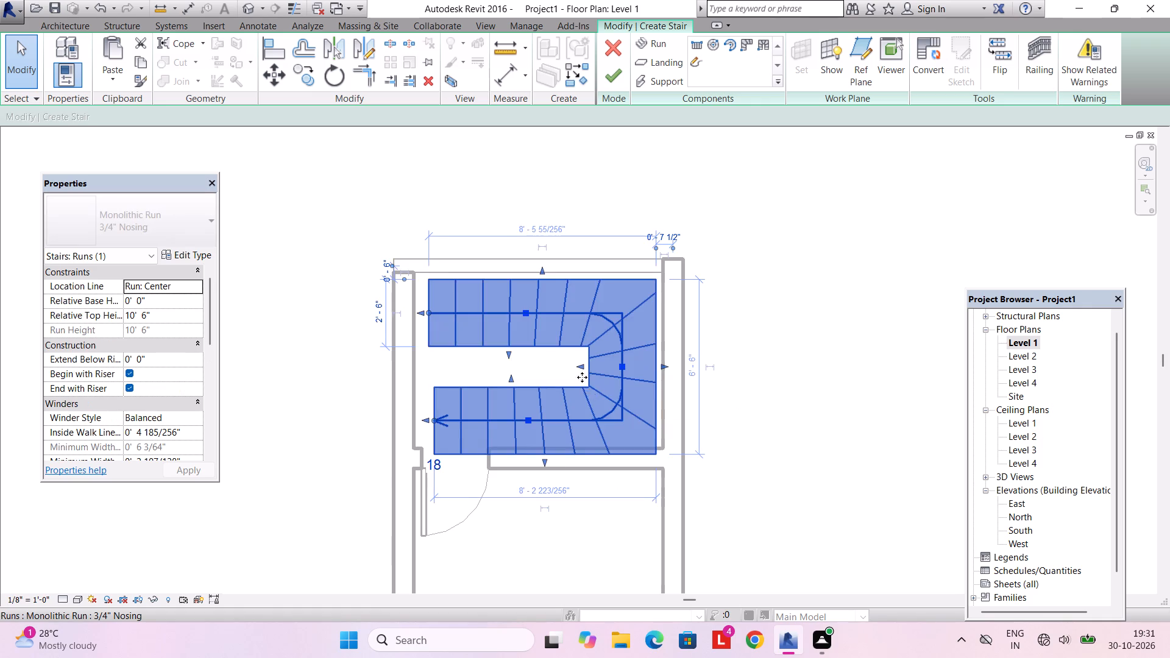
{"action": "key", "text": "Escape"}
Set the stair's top level to Level 4 and apply it.
{"action": "left_click", "coordinate": [198, 319]}
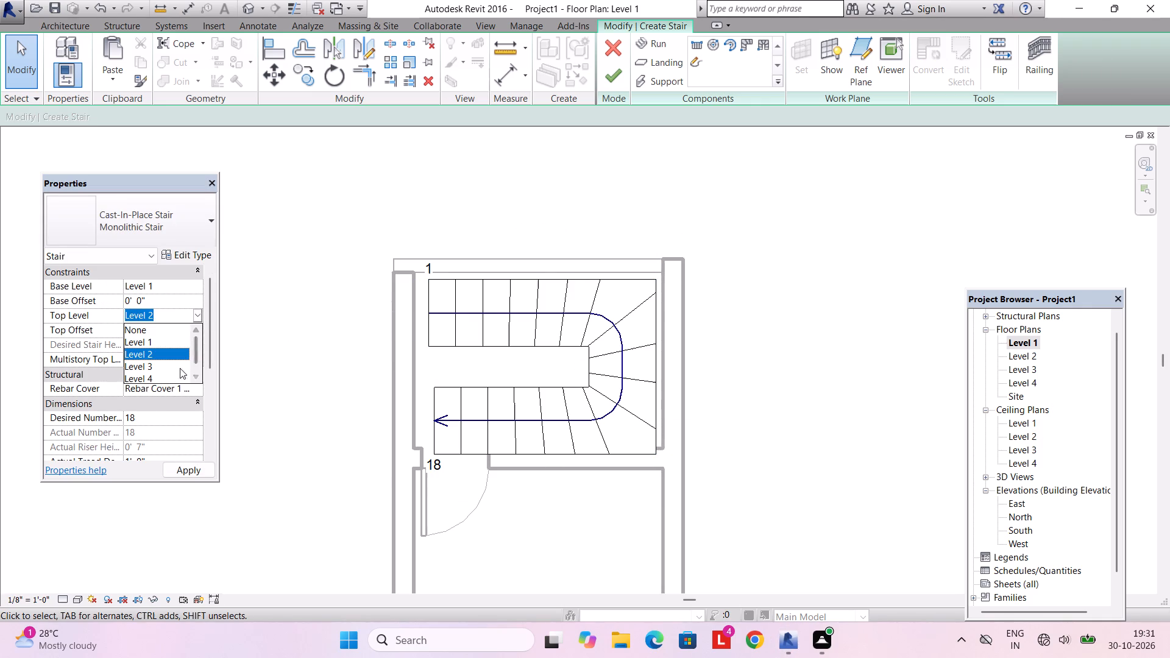
{"action": "left_click", "coordinate": [174, 376]}
{"action": "left_click", "coordinate": [188, 470]}
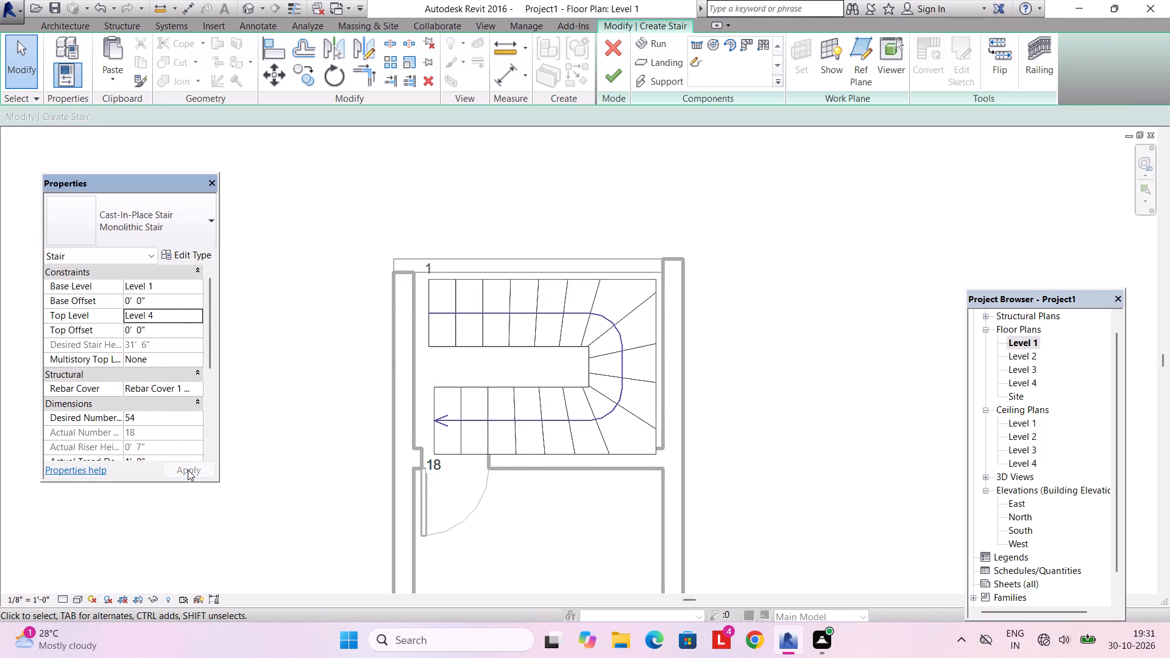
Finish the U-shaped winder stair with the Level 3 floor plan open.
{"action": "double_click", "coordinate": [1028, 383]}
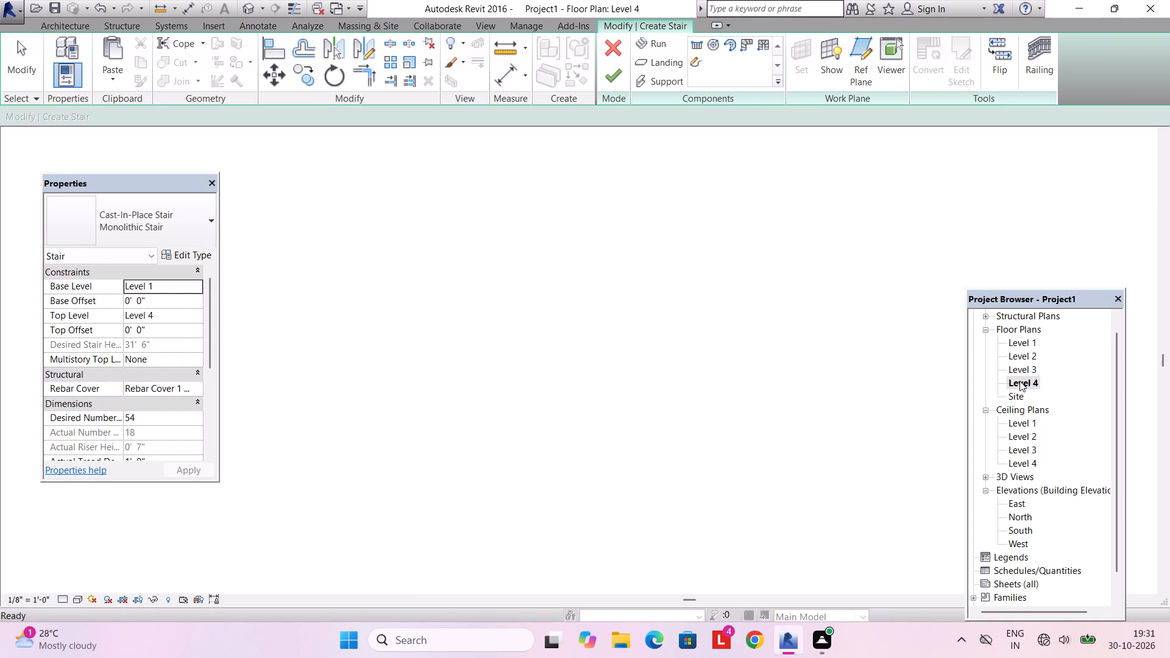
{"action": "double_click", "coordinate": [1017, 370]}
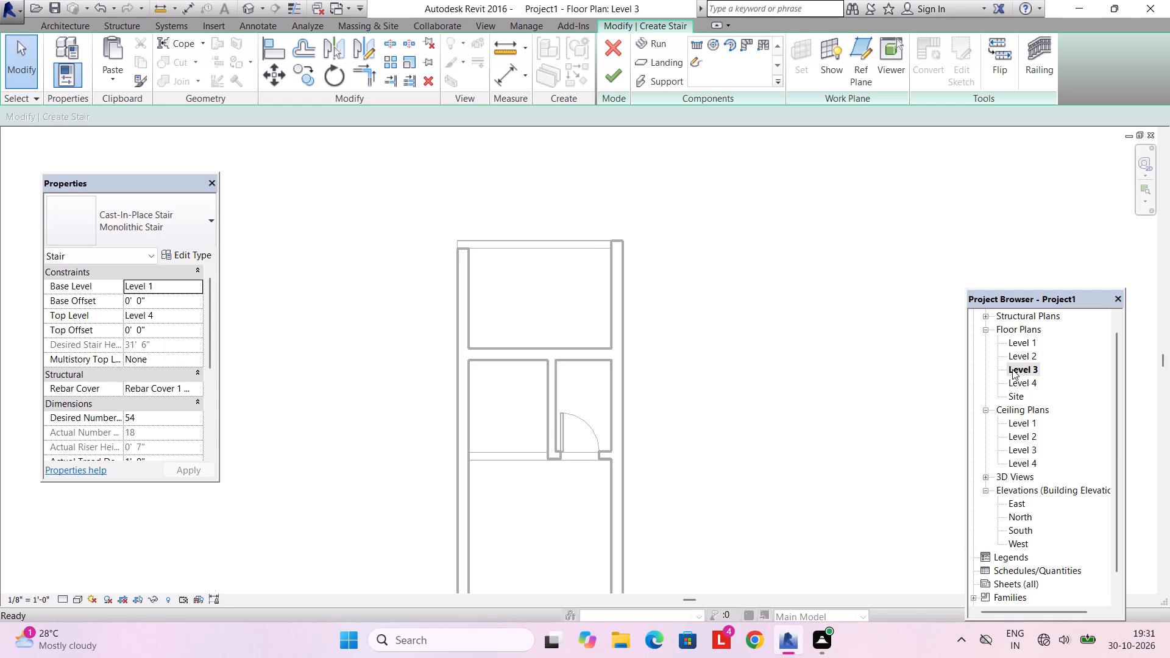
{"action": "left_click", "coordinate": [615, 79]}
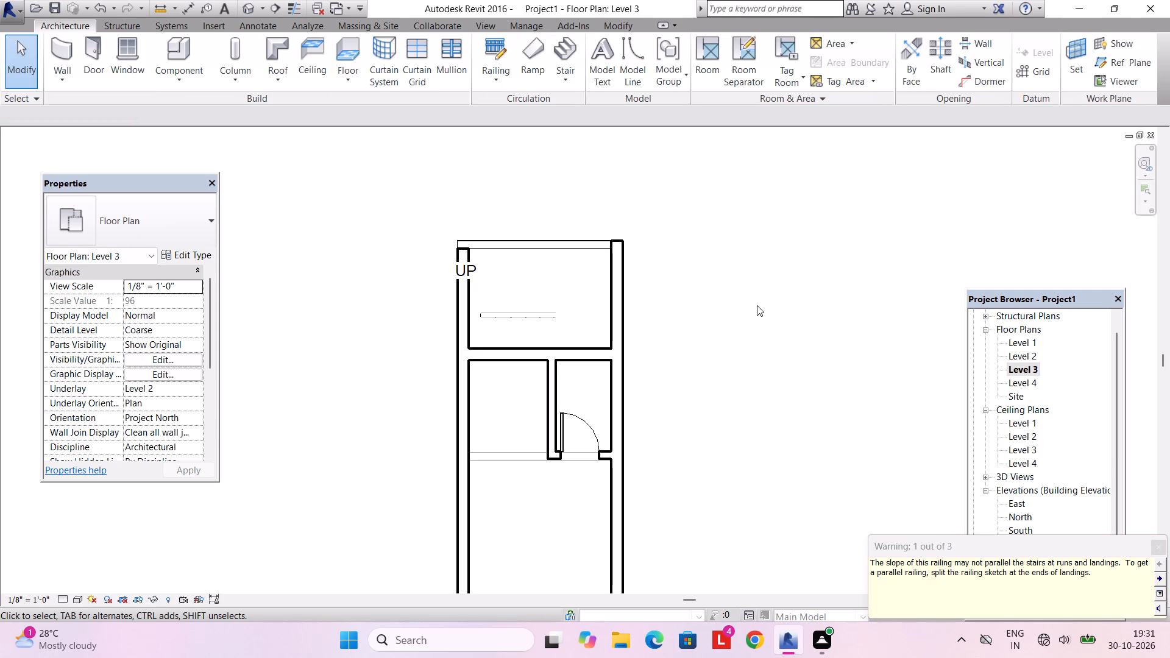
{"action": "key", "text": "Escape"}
Examine the winder stair and its railings in 3D through the house's back openings.
{"action": "left_click", "coordinate": [494, 28]}
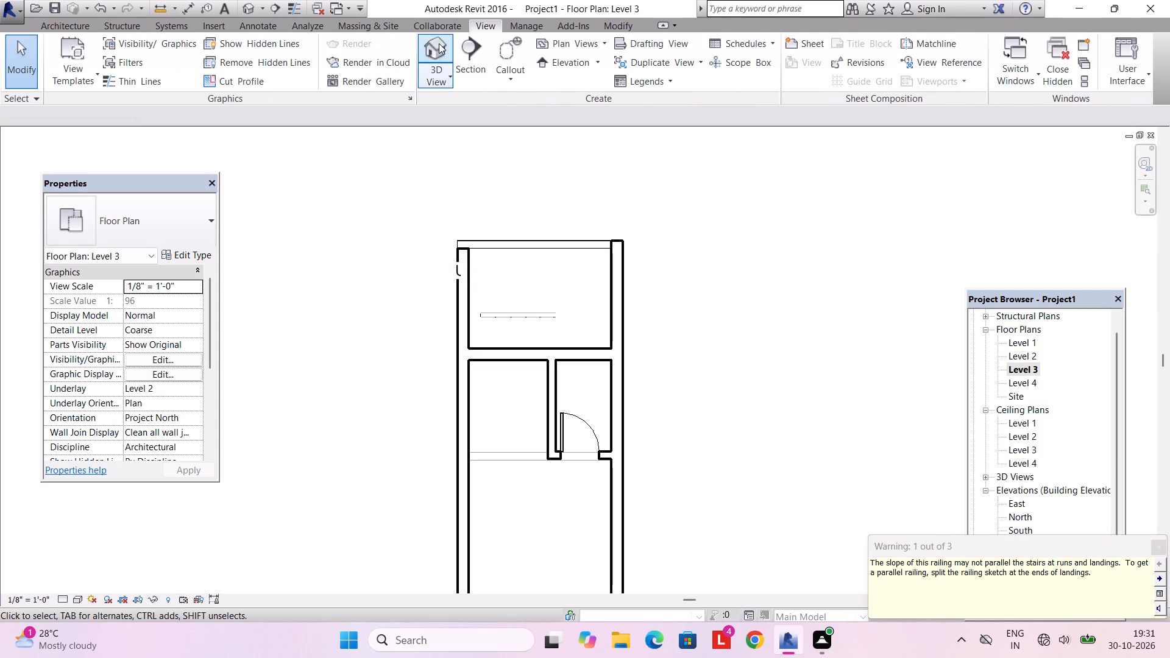
{"action": "left_click", "coordinate": [438, 43]}
{"action": "scroll", "coordinate": [543, 339], "scroll_direction": "down", "scroll_amount": 6}
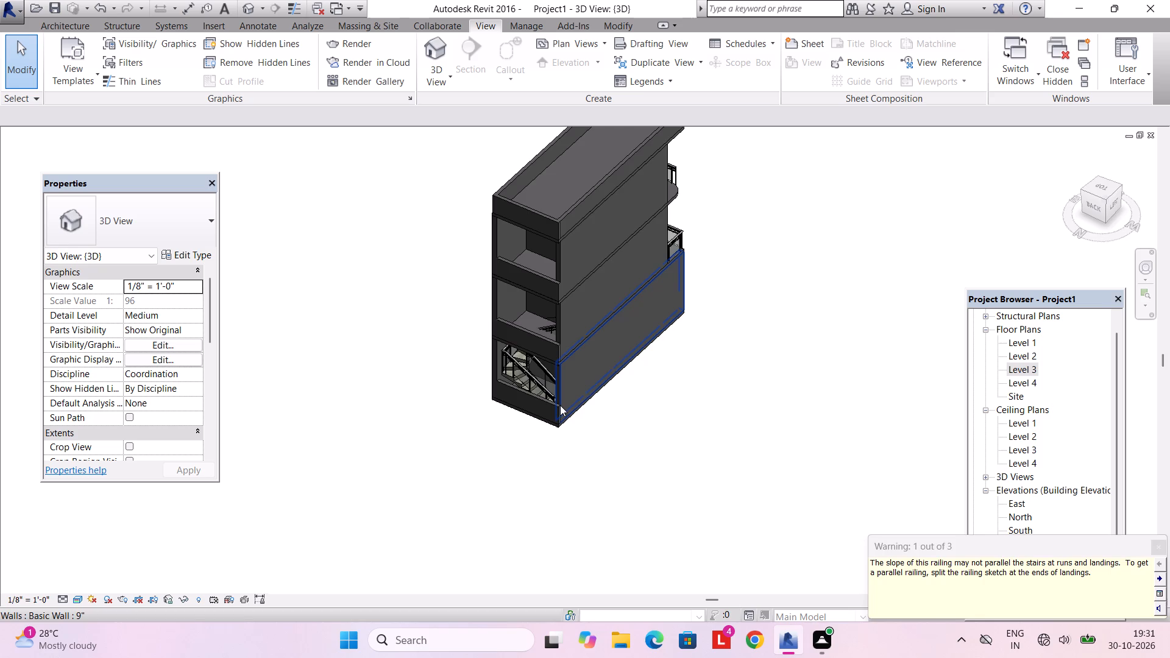
{"action": "middle_click_drag", "start_coordinate": [560, 405], "coordinate": [665, 292], "text": "shift"}
{"action": "scroll", "coordinate": [556, 350], "scroll_direction": "up", "scroll_amount": 3}
{"action": "middle_click_drag", "start_coordinate": [556, 350], "coordinate": [546, 482], "text": "shift"}
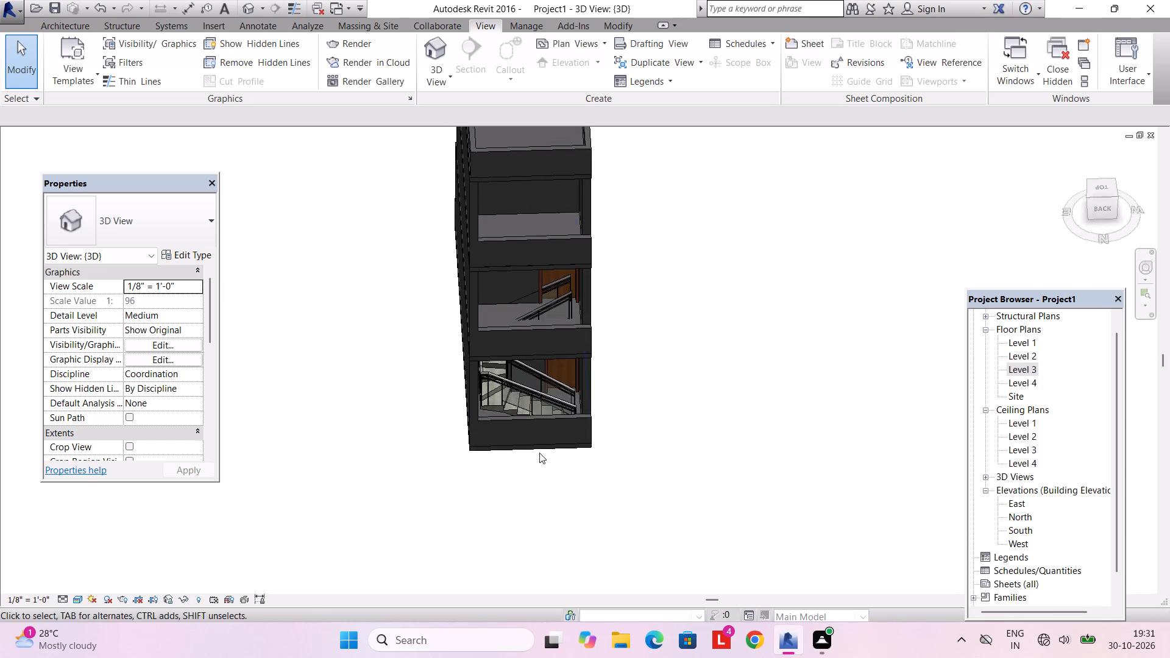
{"action": "middle_click_drag", "start_coordinate": [540, 433], "coordinate": [594, 370], "text": "shift"}
{"action": "middle_click_drag", "start_coordinate": [589, 373], "coordinate": [485, 487], "text": "shift"}
{"action": "scroll", "coordinate": [545, 392], "scroll_direction": "up", "scroll_amount": 2}
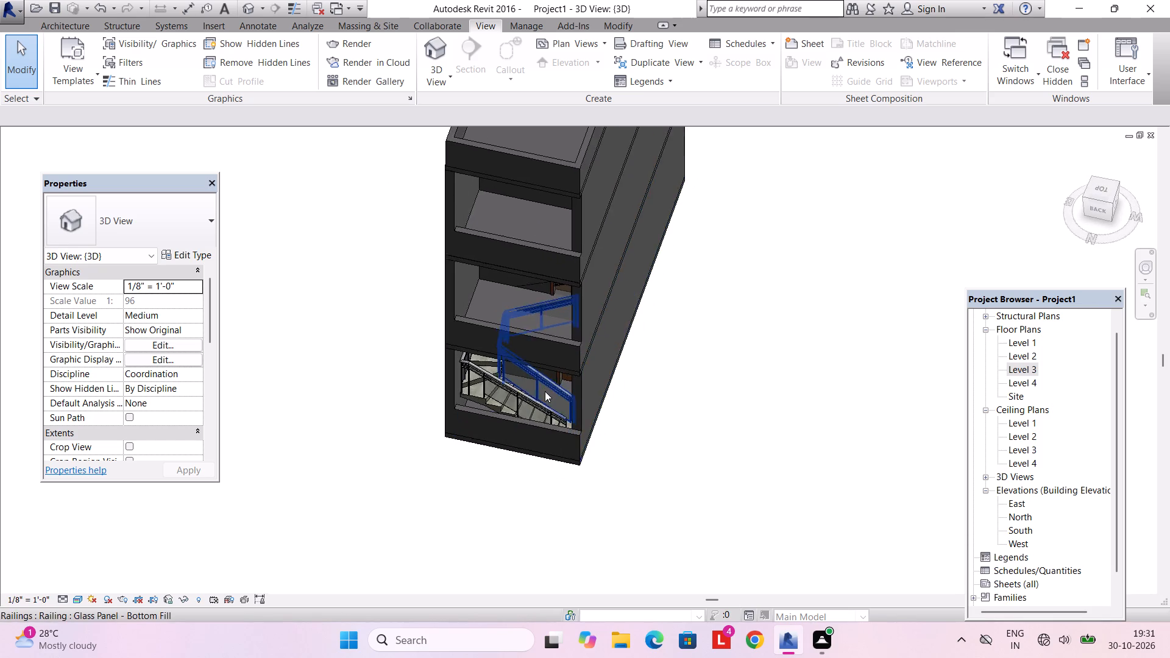
{"action": "scroll", "coordinate": [545, 391], "scroll_direction": "up", "scroll_amount": 2}
{"action": "middle_click_drag", "start_coordinate": [543, 392], "coordinate": [488, 364], "text": "shift"}
{"action": "scroll", "coordinate": [487, 364], "scroll_direction": "up", "scroll_amount": 7}
{"action": "middle_click_drag", "start_coordinate": [494, 398], "coordinate": [444, 369], "text": "shift"}
{"action": "scroll", "coordinate": [444, 369], "scroll_direction": "up", "scroll_amount": 1}
{"action": "scroll", "coordinate": [444, 369], "scroll_direction": "down", "scroll_amount": 8}
{"action": "middle_click_drag", "start_coordinate": [446, 371], "coordinate": [569, 319], "text": "shift"}
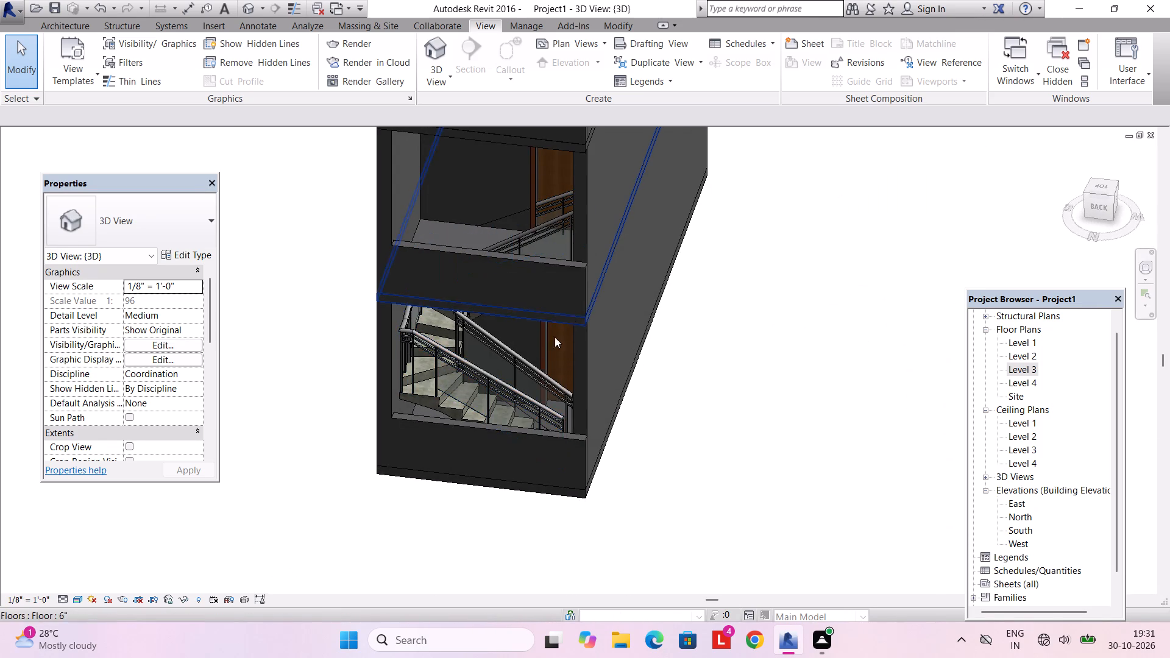
Delete the outer glass panel railing and the U-shaped winder stair from the back room.
{"action": "left_click", "coordinate": [498, 392]}
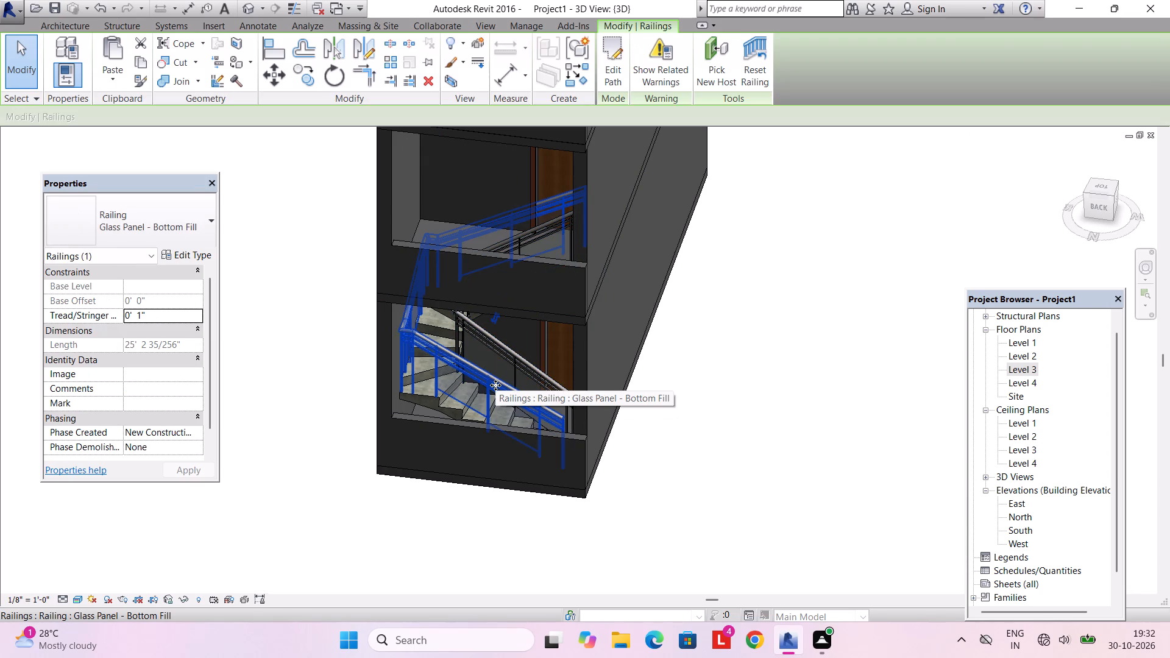
{"action": "key", "text": "BackSpace"}
{"action": "key", "text": "BackSpace"}
{"action": "key", "text": "Delete"}
{"action": "left_click", "coordinate": [495, 385]}
{"action": "key", "text": "Delete"}
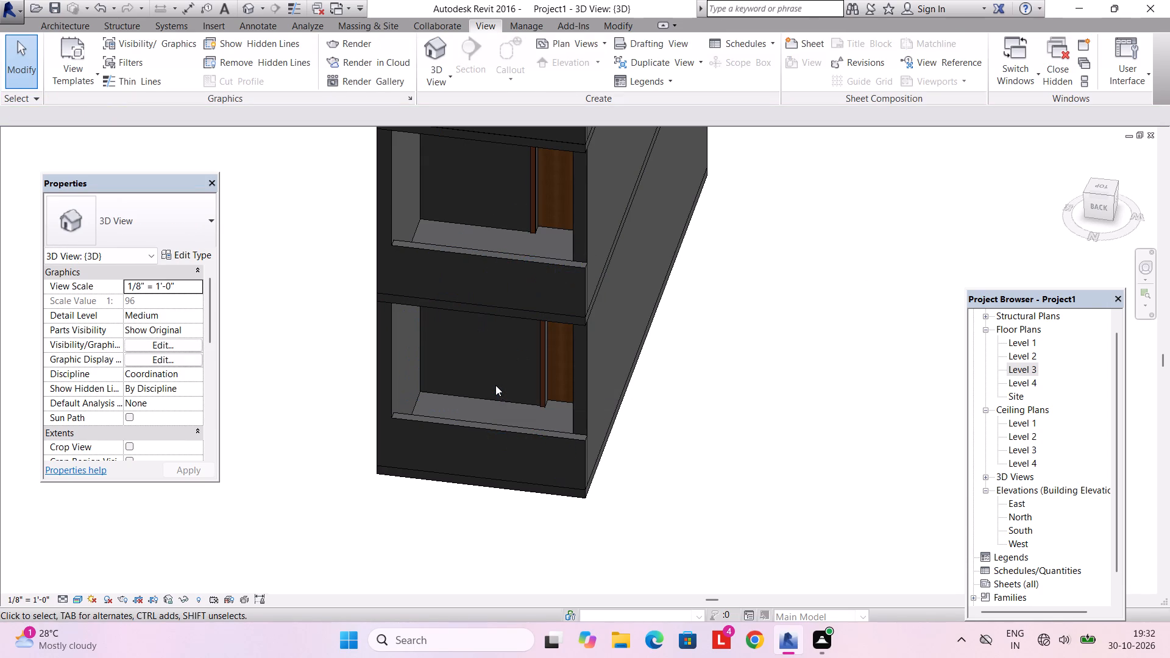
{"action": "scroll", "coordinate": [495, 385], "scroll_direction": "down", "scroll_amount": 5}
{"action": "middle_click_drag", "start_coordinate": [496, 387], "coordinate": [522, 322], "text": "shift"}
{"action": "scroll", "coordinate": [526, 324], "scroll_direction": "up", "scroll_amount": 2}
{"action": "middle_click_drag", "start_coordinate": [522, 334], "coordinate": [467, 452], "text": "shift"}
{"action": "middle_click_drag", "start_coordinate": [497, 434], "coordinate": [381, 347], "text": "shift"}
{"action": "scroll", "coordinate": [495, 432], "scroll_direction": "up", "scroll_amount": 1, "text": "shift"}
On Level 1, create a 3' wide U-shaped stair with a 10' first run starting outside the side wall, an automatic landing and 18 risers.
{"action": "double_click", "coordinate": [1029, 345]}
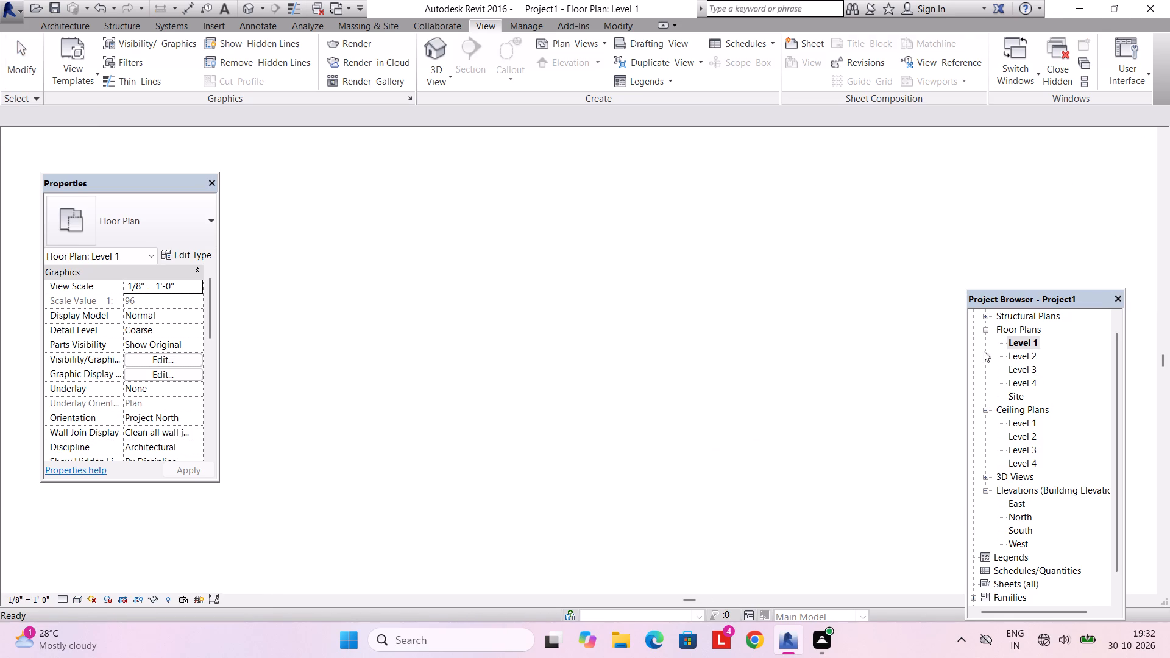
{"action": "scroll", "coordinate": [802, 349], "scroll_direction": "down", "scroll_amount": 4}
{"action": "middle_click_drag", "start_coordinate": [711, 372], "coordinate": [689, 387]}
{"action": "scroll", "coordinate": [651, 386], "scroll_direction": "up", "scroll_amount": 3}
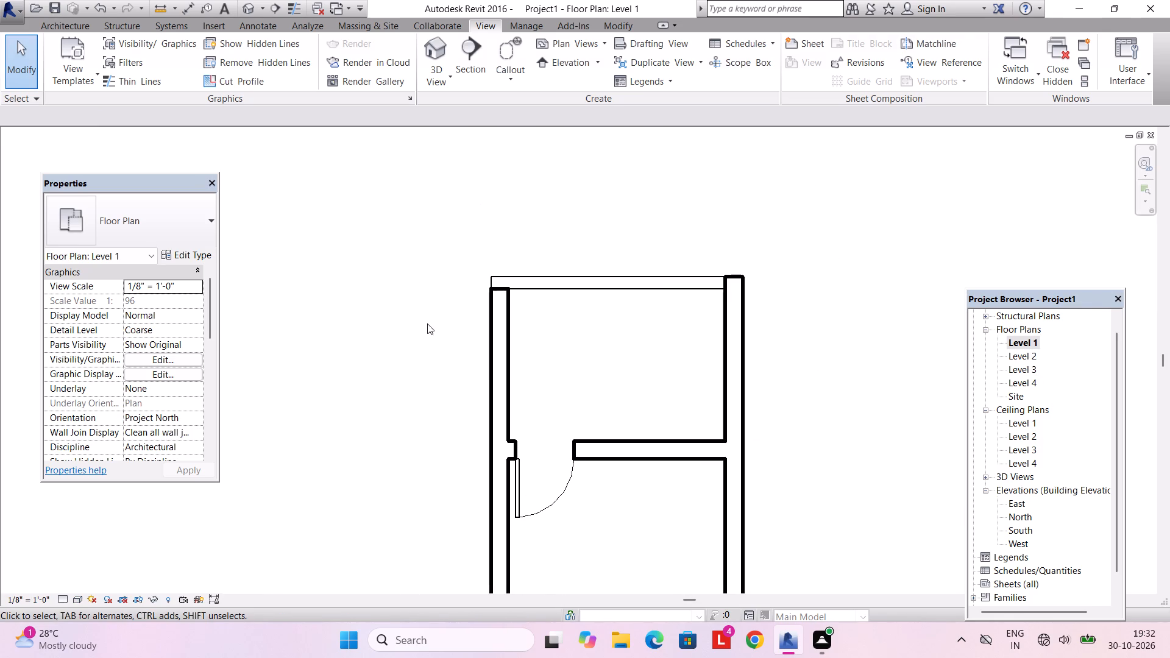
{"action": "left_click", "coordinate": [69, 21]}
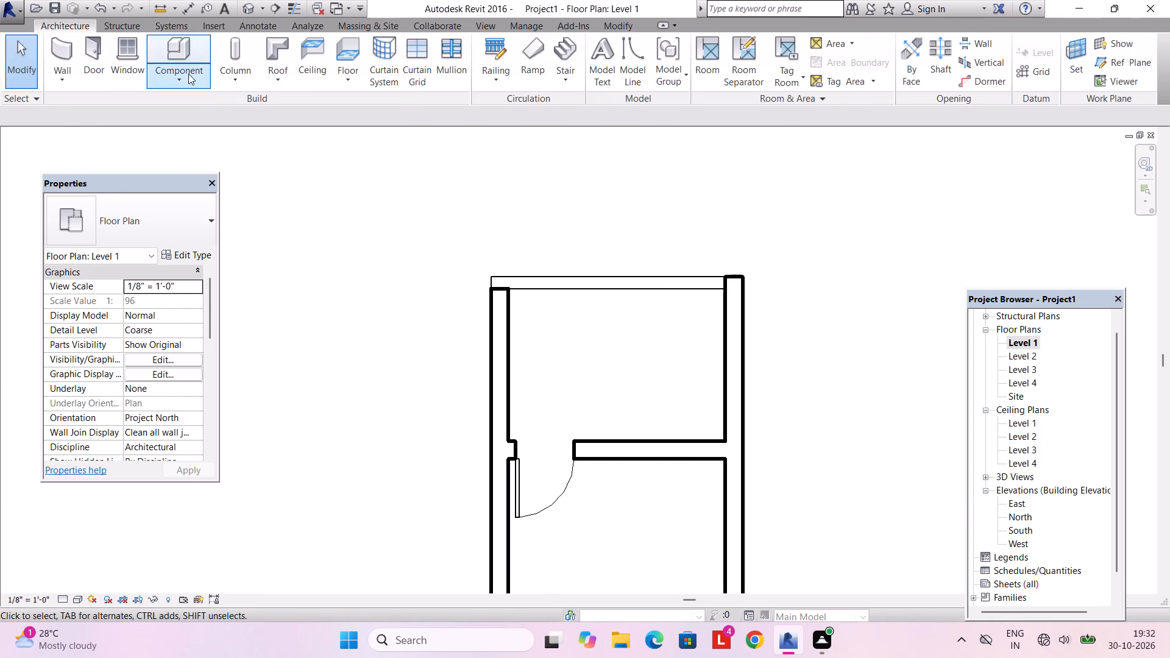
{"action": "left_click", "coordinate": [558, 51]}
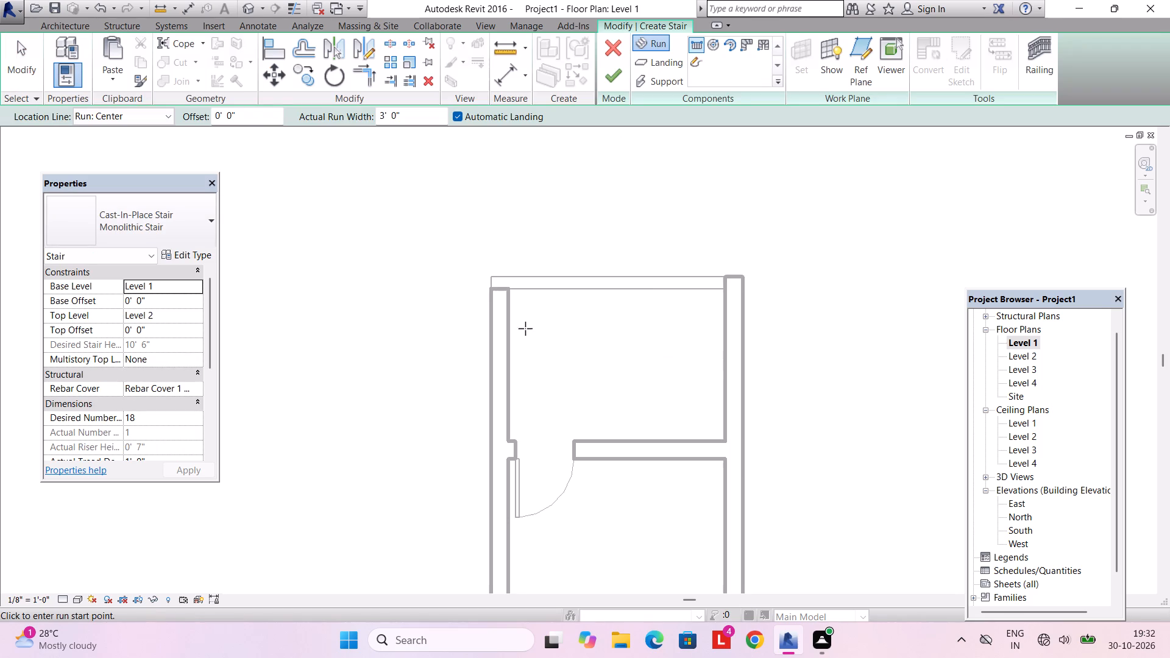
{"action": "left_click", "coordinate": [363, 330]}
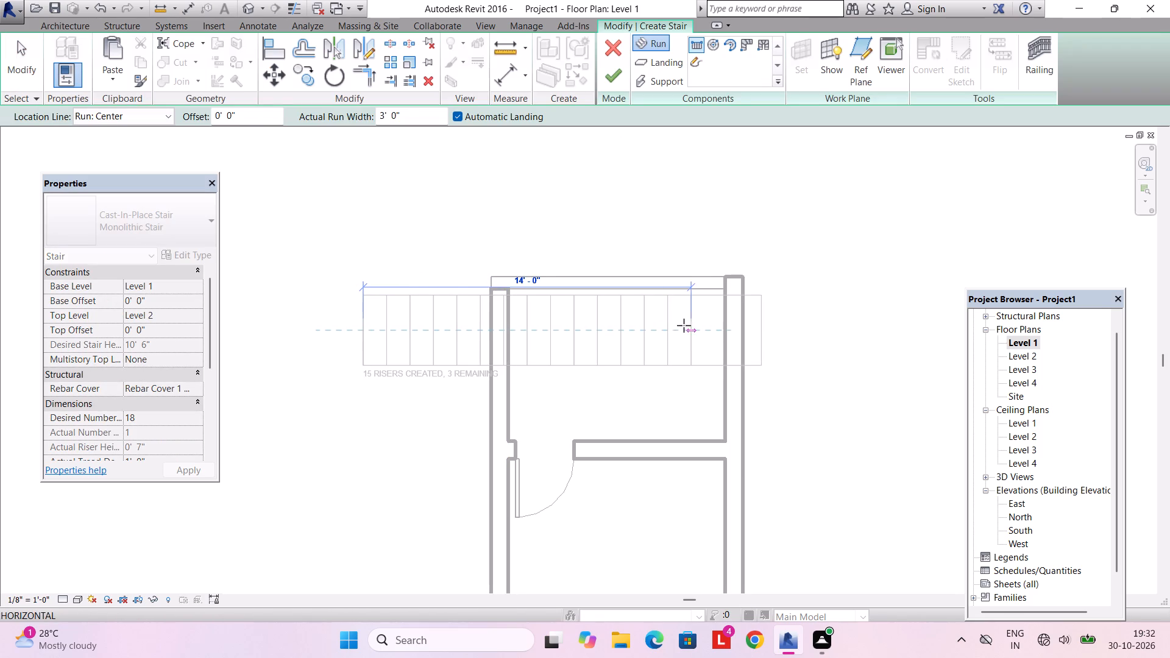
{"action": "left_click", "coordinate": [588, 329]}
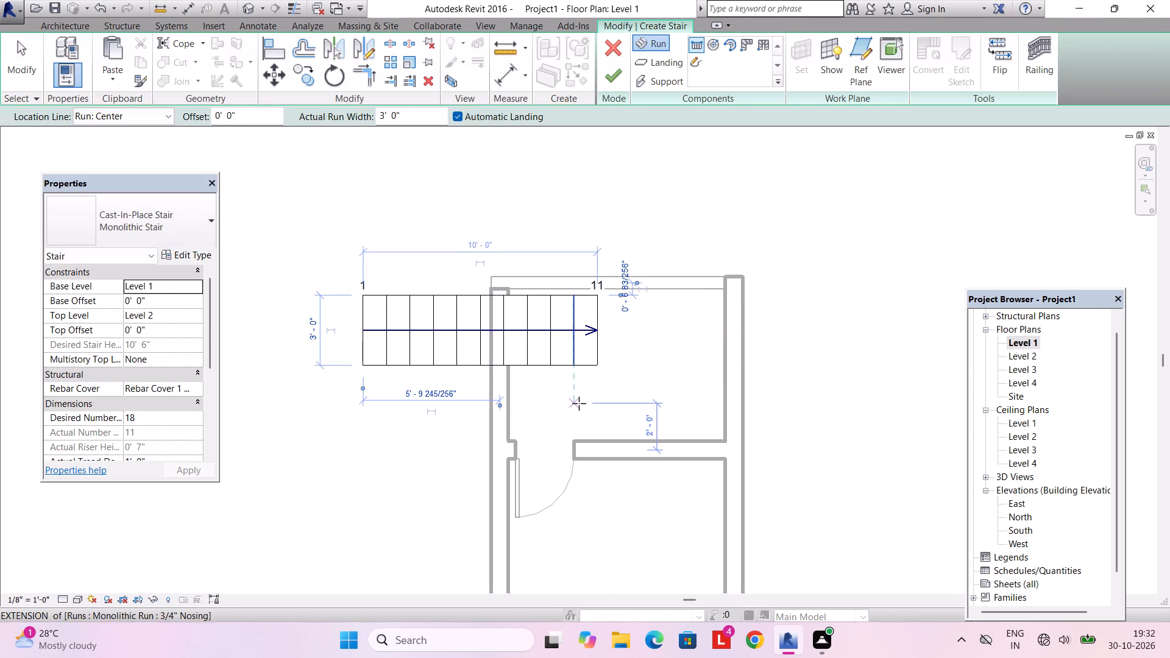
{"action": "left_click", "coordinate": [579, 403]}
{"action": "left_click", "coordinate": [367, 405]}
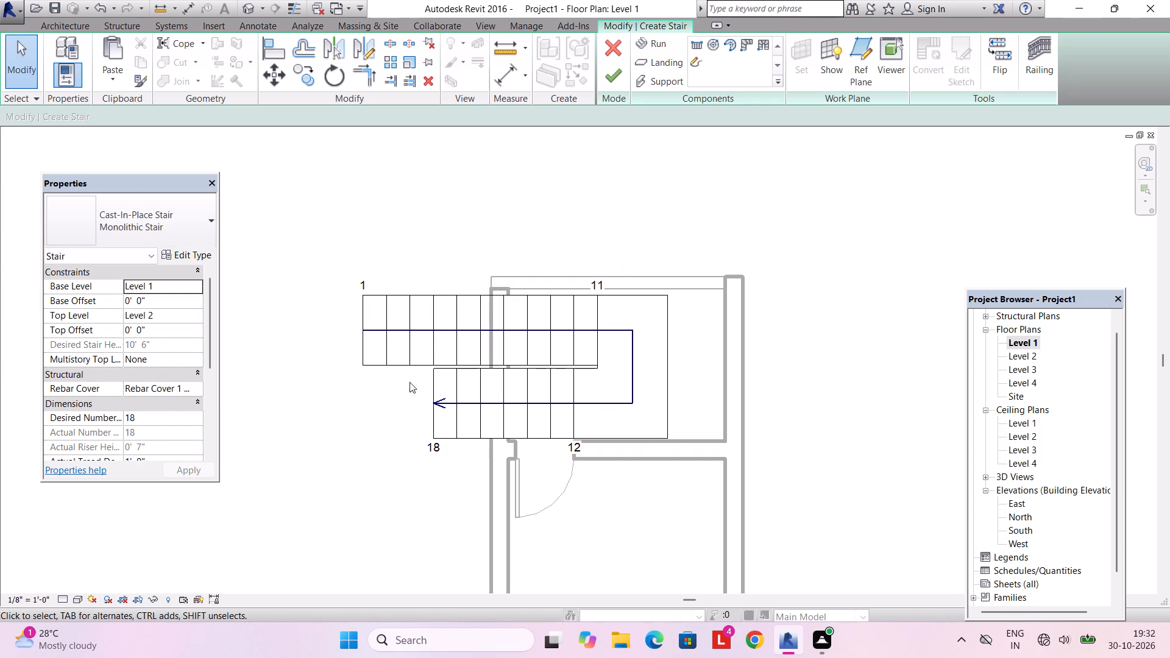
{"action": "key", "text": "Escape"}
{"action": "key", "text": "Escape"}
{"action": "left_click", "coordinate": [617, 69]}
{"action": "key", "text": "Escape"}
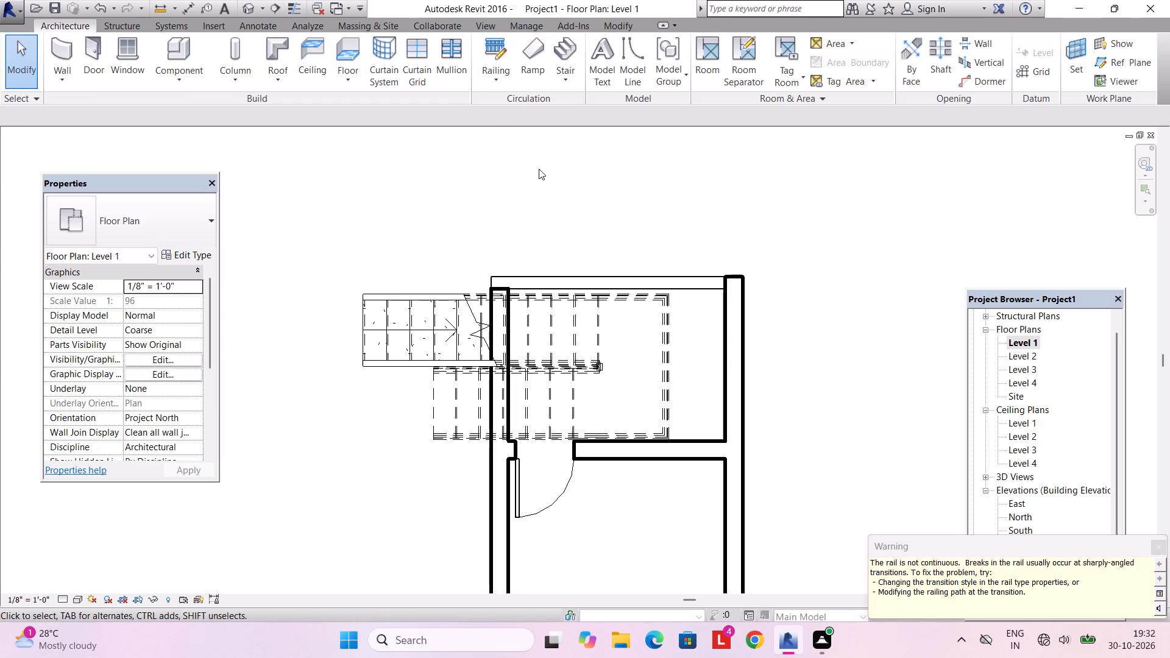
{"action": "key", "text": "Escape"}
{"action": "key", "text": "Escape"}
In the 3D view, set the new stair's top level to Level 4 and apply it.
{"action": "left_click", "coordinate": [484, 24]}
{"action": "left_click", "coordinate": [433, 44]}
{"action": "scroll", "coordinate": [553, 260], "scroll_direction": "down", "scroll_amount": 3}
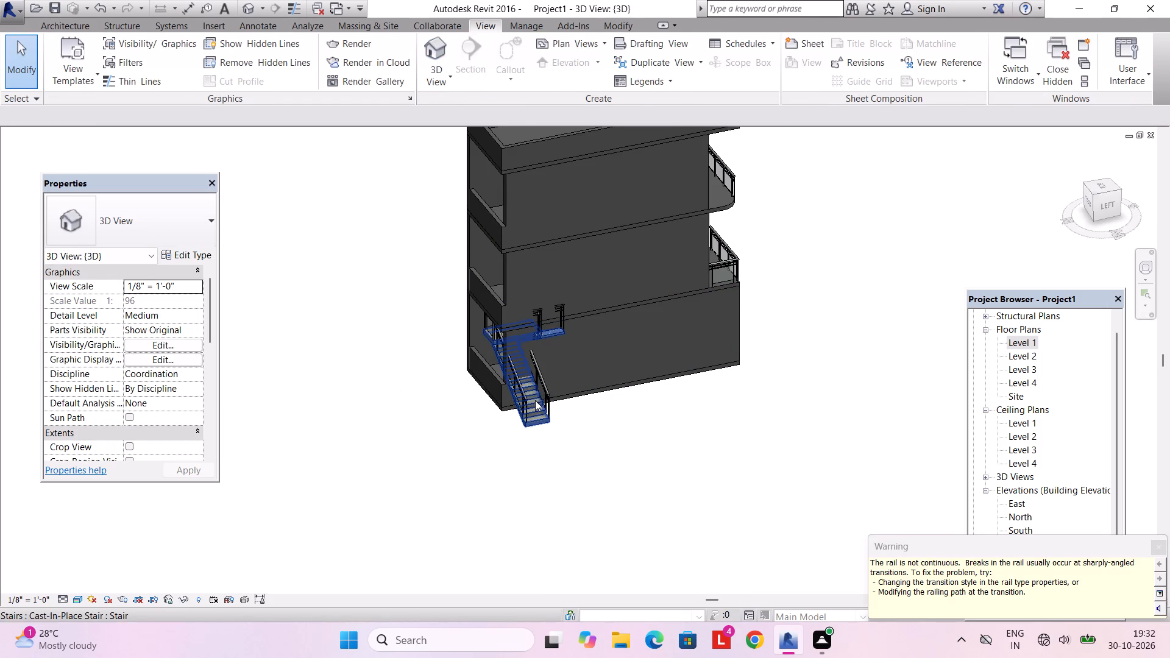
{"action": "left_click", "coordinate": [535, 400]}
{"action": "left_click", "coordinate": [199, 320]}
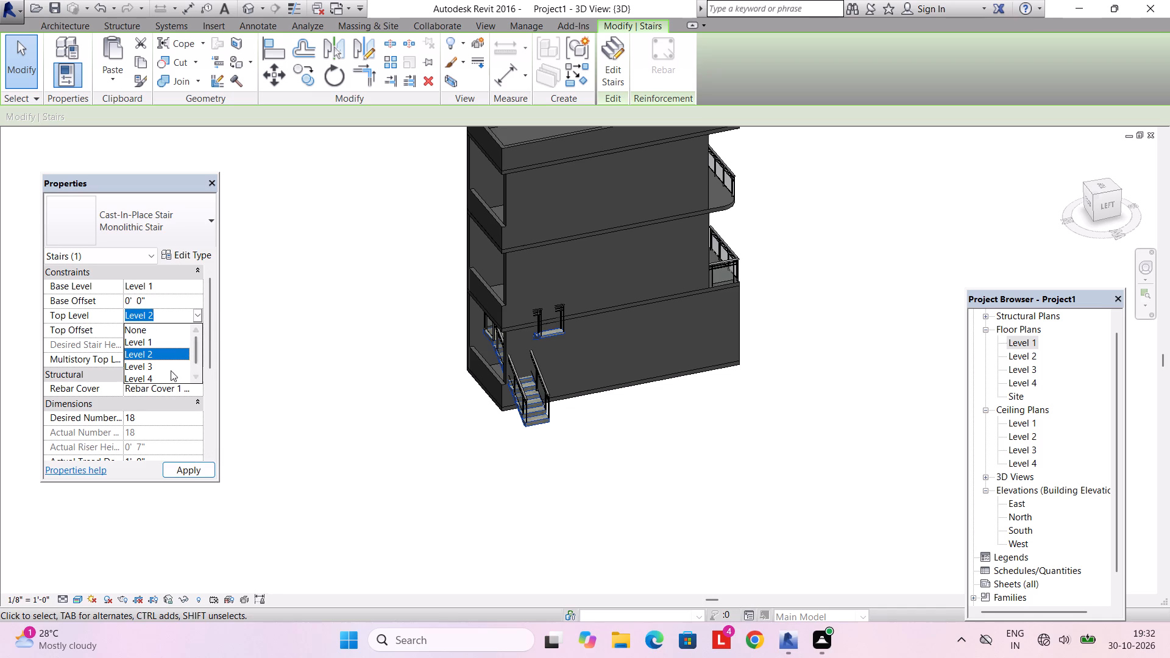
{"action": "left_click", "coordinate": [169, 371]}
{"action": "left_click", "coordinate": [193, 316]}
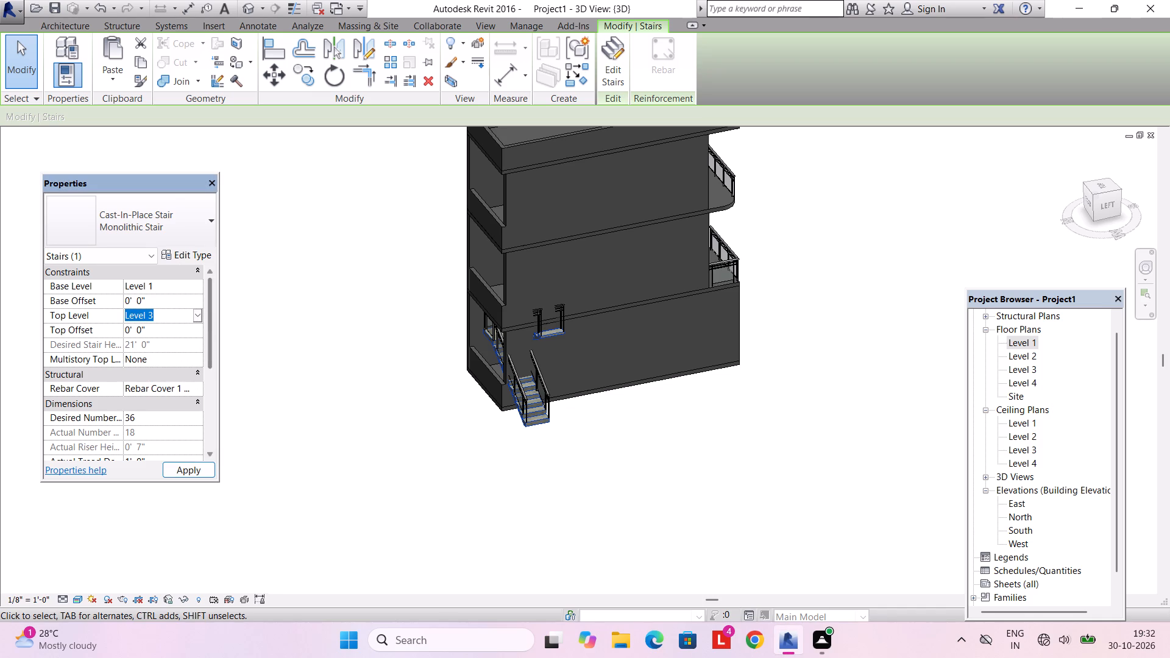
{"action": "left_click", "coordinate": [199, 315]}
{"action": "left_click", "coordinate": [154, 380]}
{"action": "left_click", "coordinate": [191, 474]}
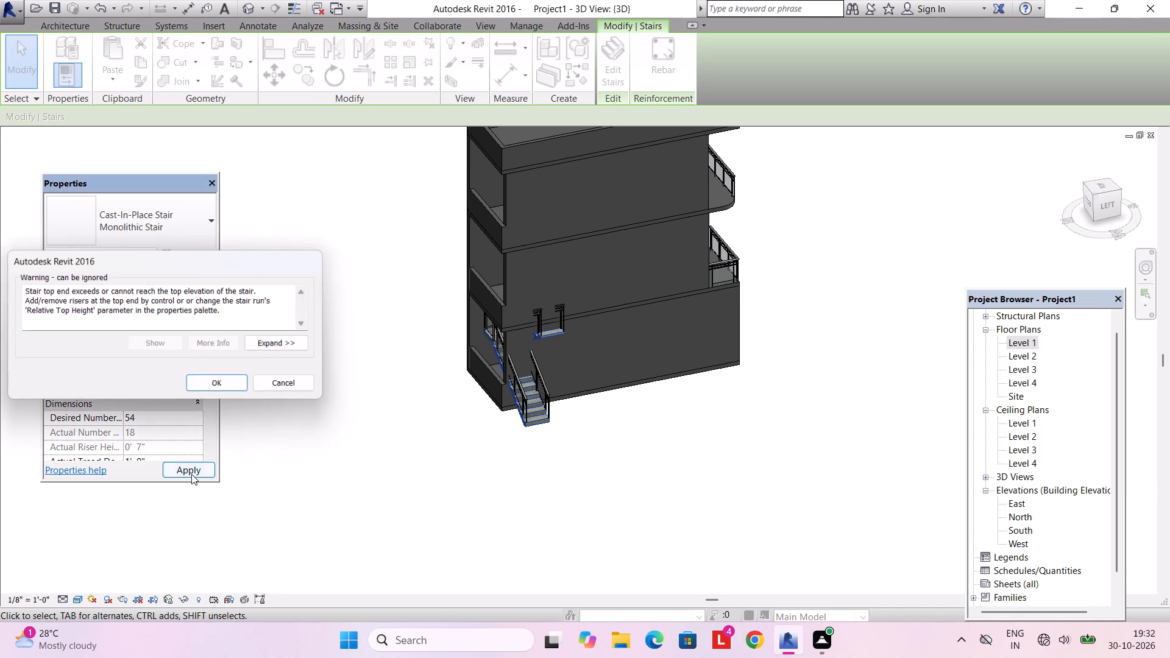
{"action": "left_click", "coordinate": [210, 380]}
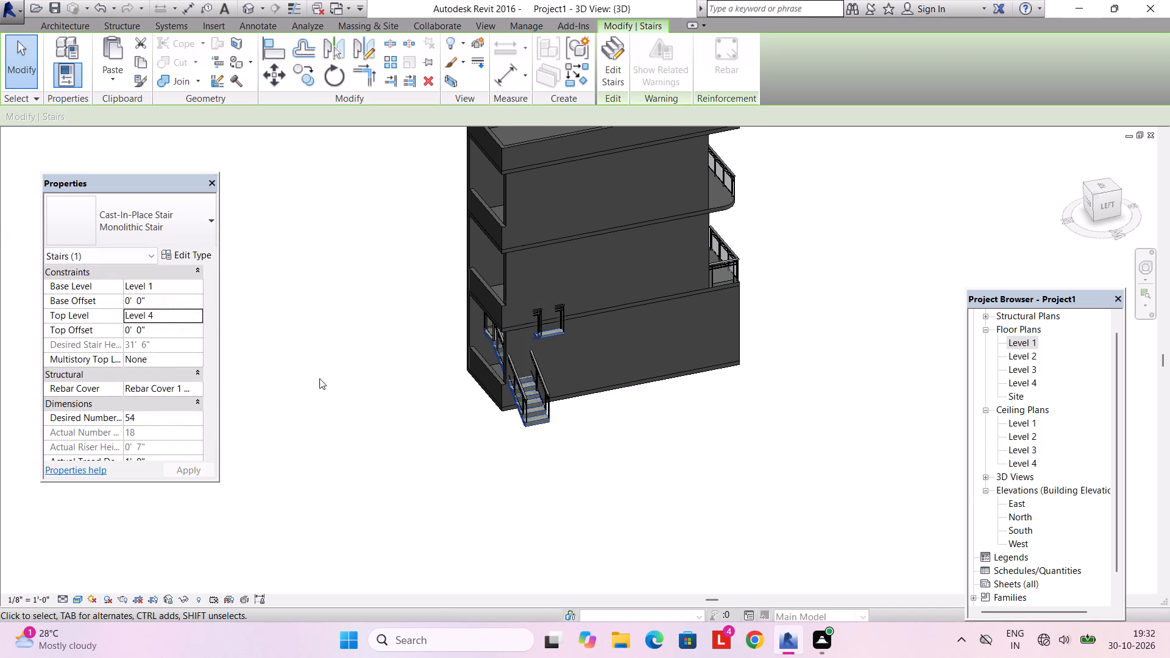
Review the warnings related to the selected stair.
{"action": "scroll", "coordinate": [482, 380], "scroll_direction": "up", "scroll_amount": 2}
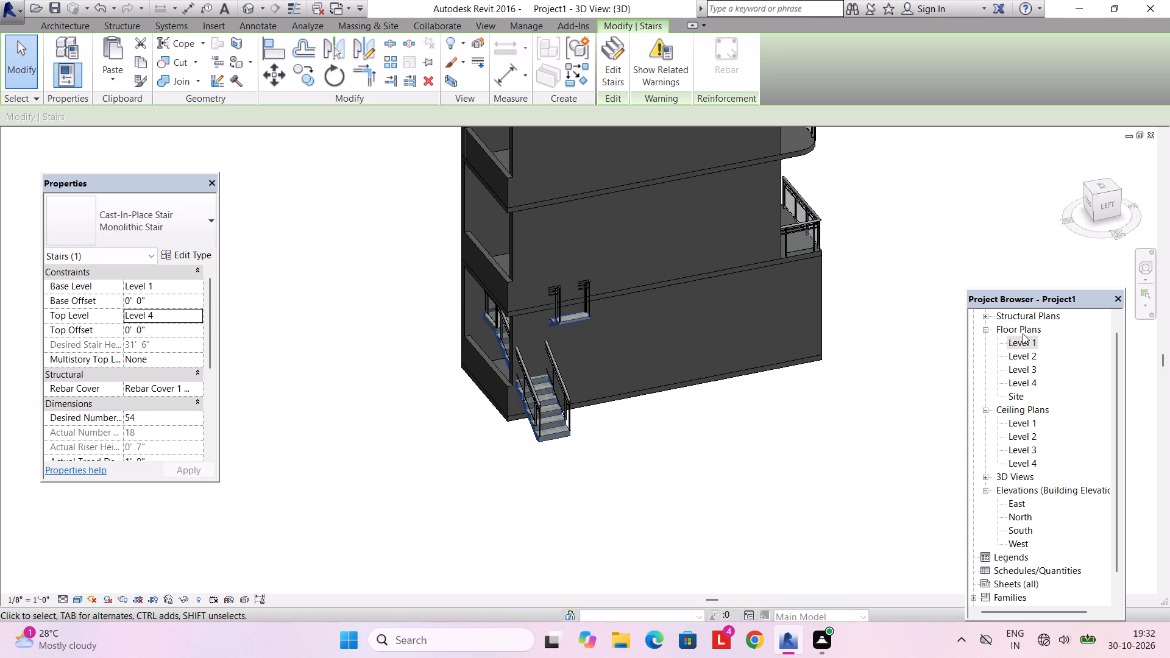
{"action": "left_click", "coordinate": [667, 82]}
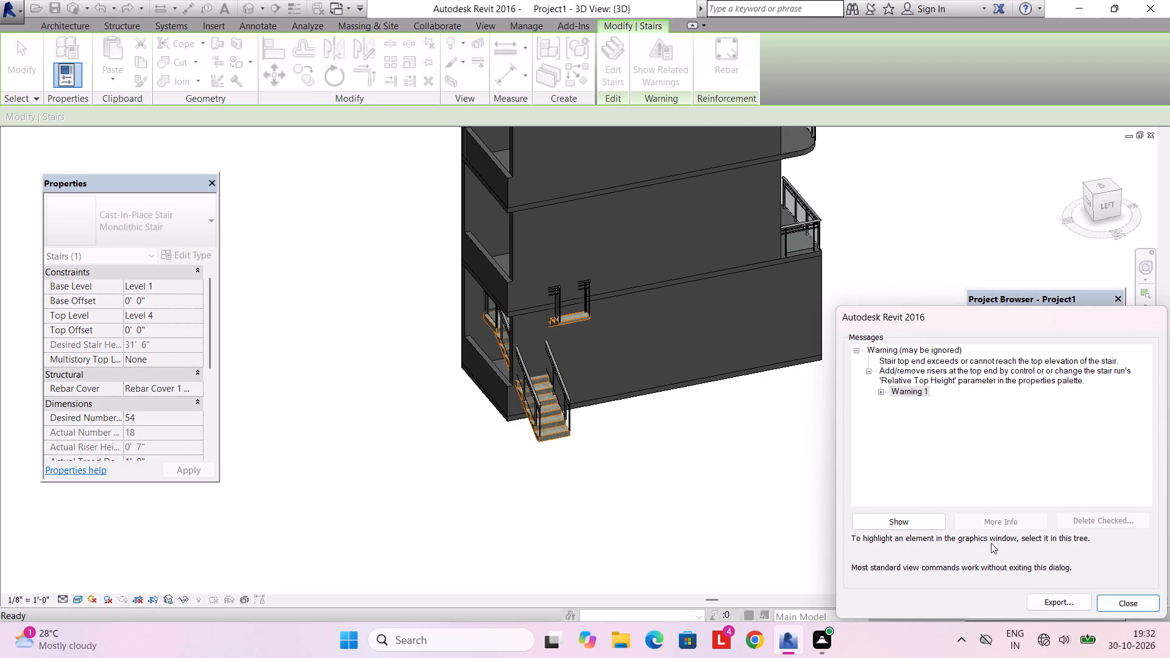
{"action": "left_click", "coordinate": [1113, 604]}
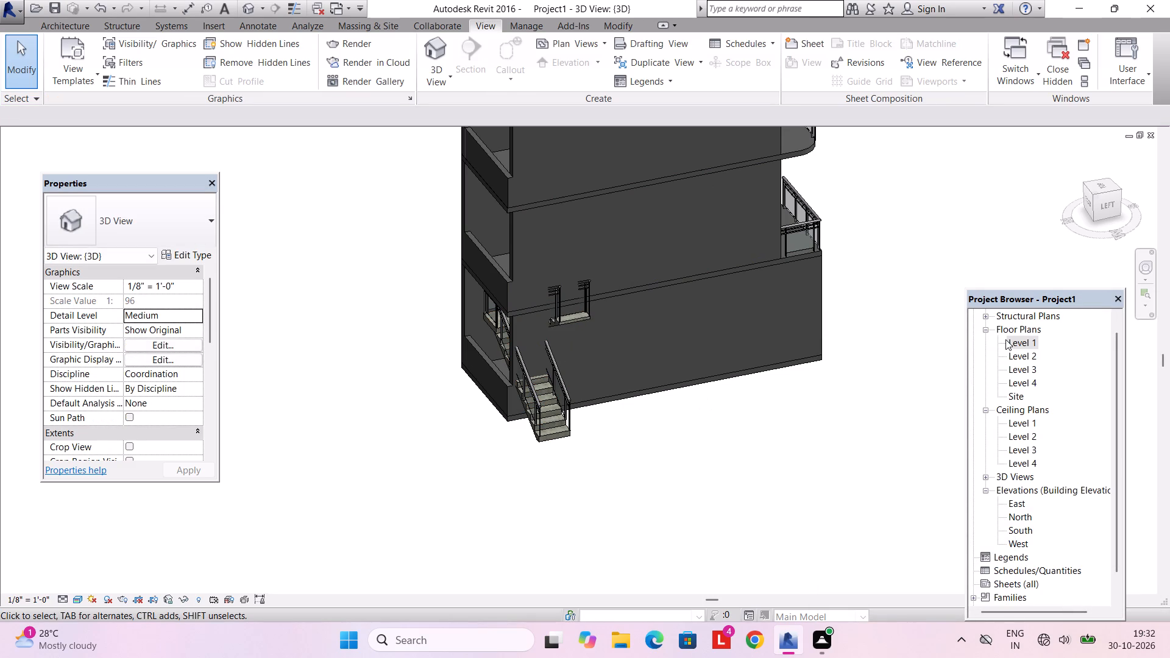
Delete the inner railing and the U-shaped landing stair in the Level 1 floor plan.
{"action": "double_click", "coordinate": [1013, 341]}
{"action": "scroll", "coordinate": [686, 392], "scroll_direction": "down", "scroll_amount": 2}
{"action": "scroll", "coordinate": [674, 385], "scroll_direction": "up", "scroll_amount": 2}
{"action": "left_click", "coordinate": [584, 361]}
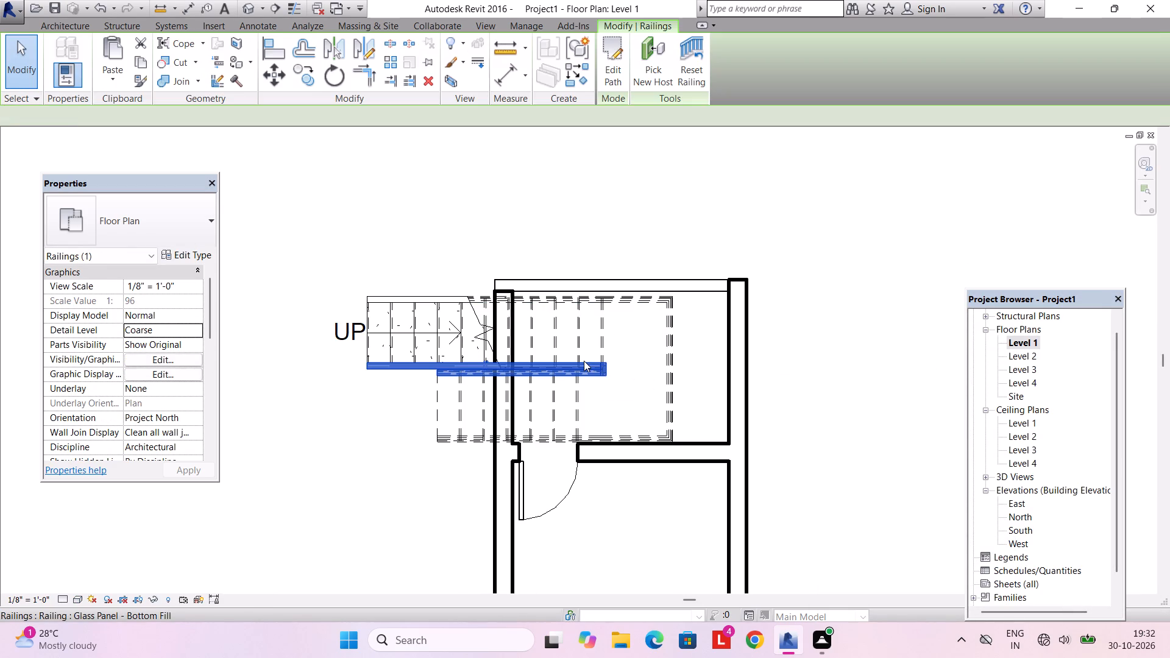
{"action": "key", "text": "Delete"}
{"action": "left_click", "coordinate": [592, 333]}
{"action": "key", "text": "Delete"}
Start a new stair on Level 1 and change its family to Assembled Stair, type 7" max riser 11" tread.
{"action": "scroll", "coordinate": [622, 348], "scroll_direction": "down", "scroll_amount": 3}
{"action": "middle_click_drag", "start_coordinate": [622, 347], "coordinate": [388, 347]}
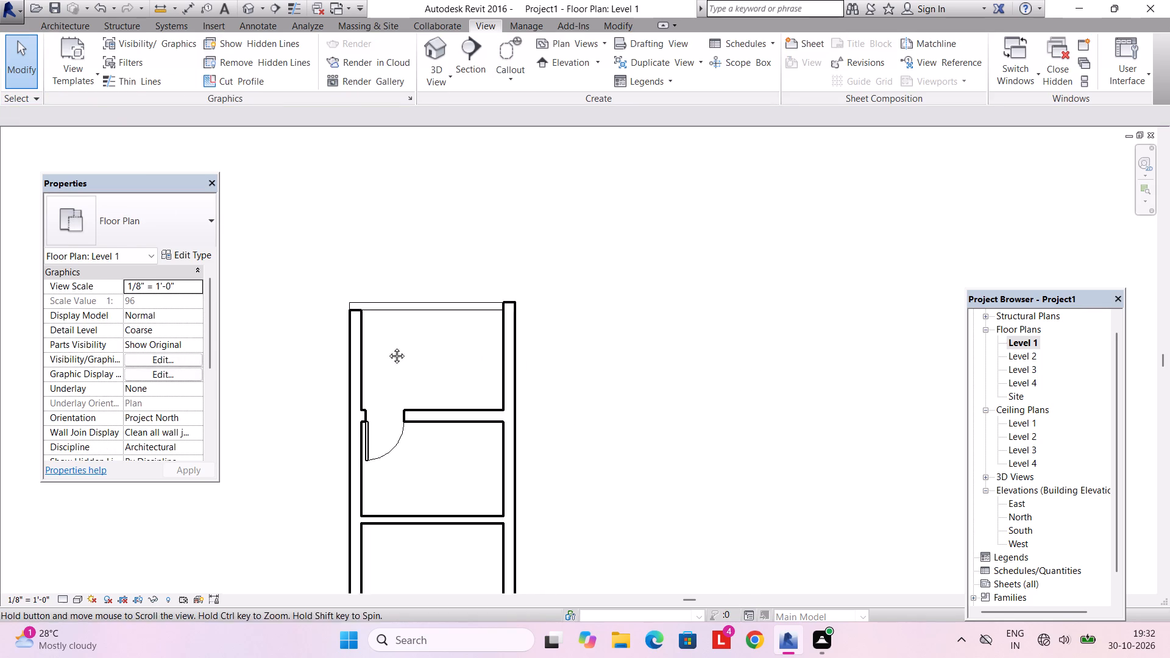
{"action": "middle_click_drag", "start_coordinate": [388, 347], "coordinate": [377, 340]}
{"action": "scroll", "coordinate": [383, 328], "scroll_direction": "down", "scroll_amount": 4}
{"action": "middle_click_drag", "start_coordinate": [391, 329], "coordinate": [426, 285]}
{"action": "scroll", "coordinate": [435, 294], "scroll_direction": "up", "scroll_amount": 2}
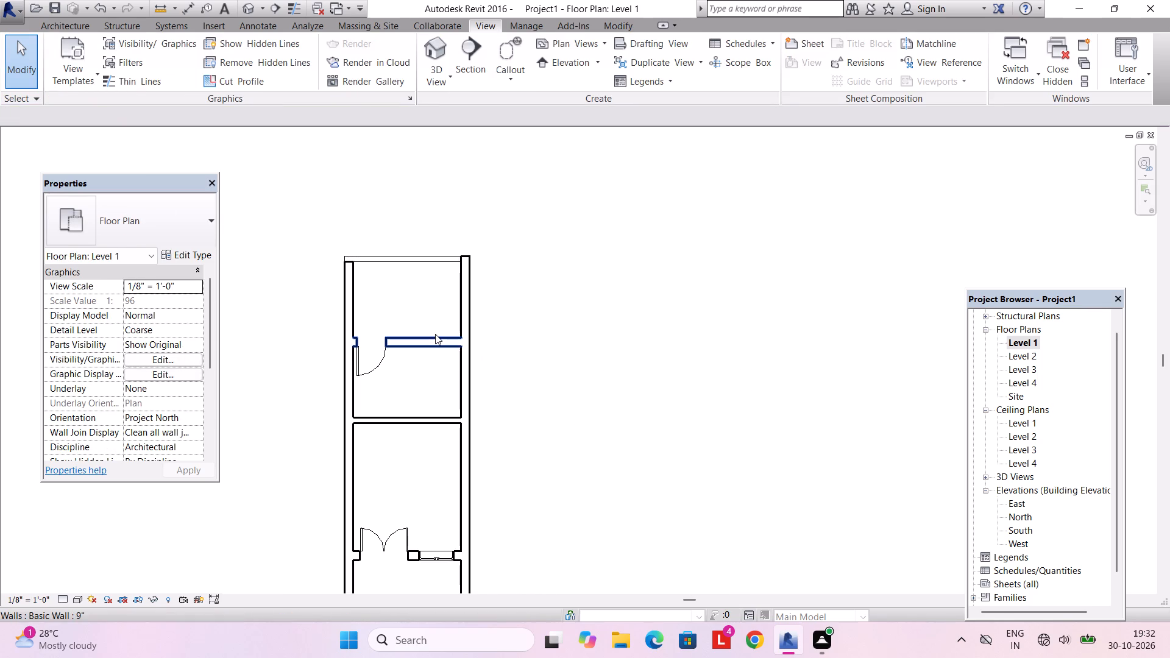
{"action": "middle_click_drag", "start_coordinate": [450, 330], "coordinate": [461, 327]}
{"action": "middle_click_drag", "start_coordinate": [441, 323], "coordinate": [473, 308]}
{"action": "scroll", "coordinate": [453, 308], "scroll_direction": "up", "scroll_amount": 5}
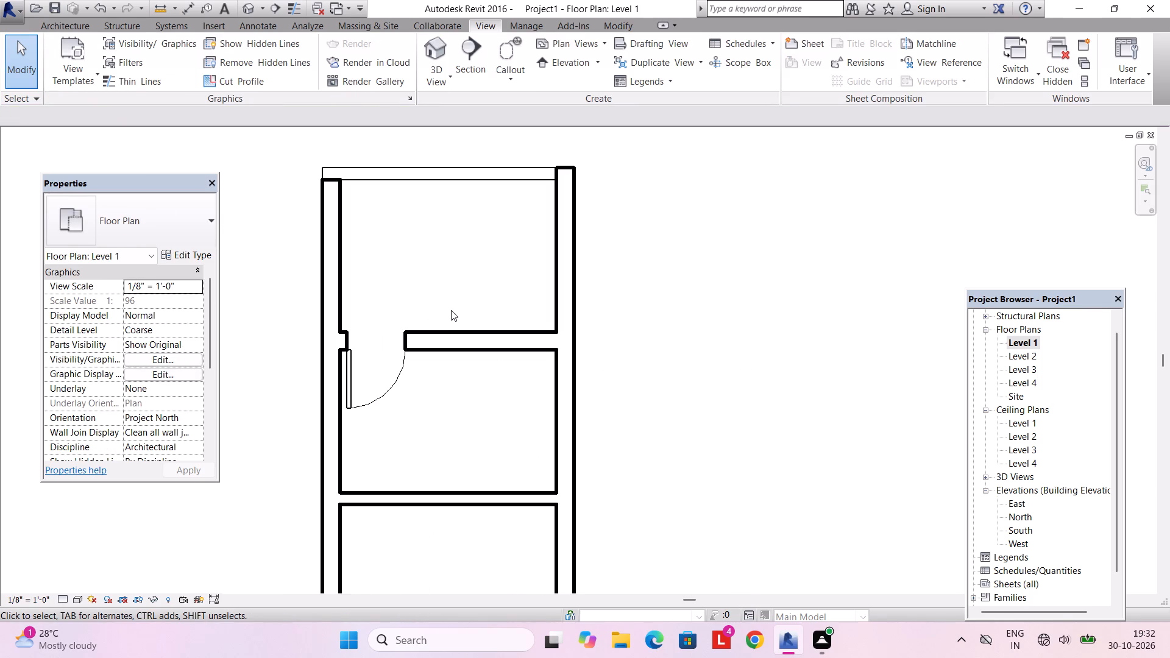
{"action": "middle_click_drag", "start_coordinate": [459, 279], "coordinate": [541, 384]}
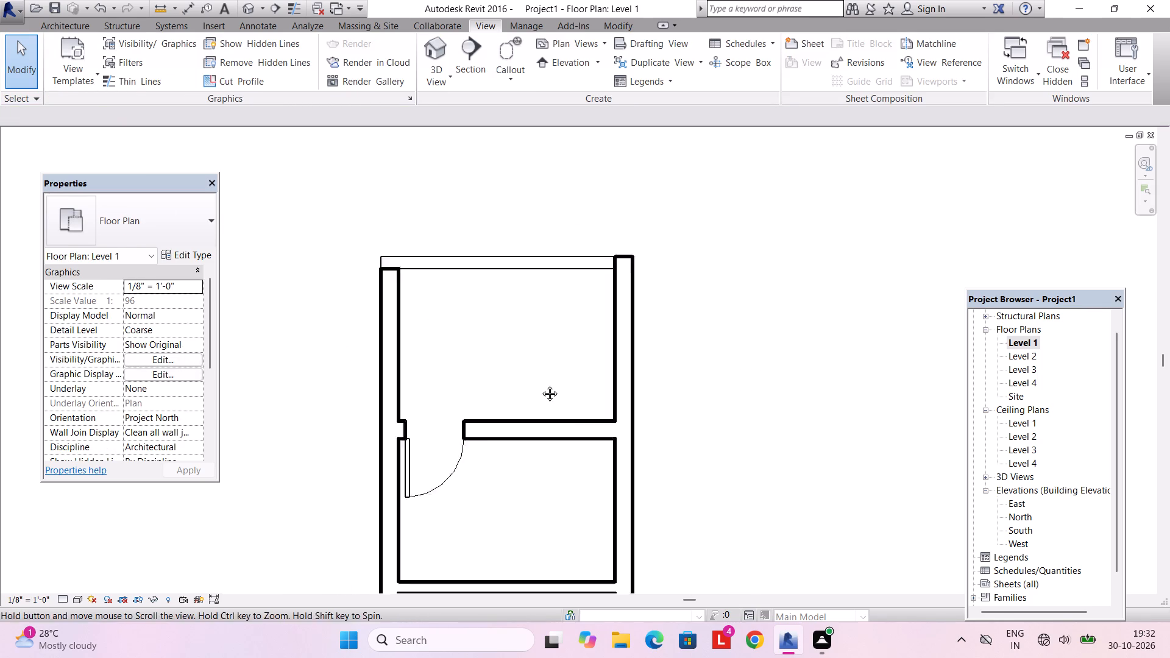
{"action": "middle_click_drag", "start_coordinate": [541, 384], "coordinate": [541, 385]}
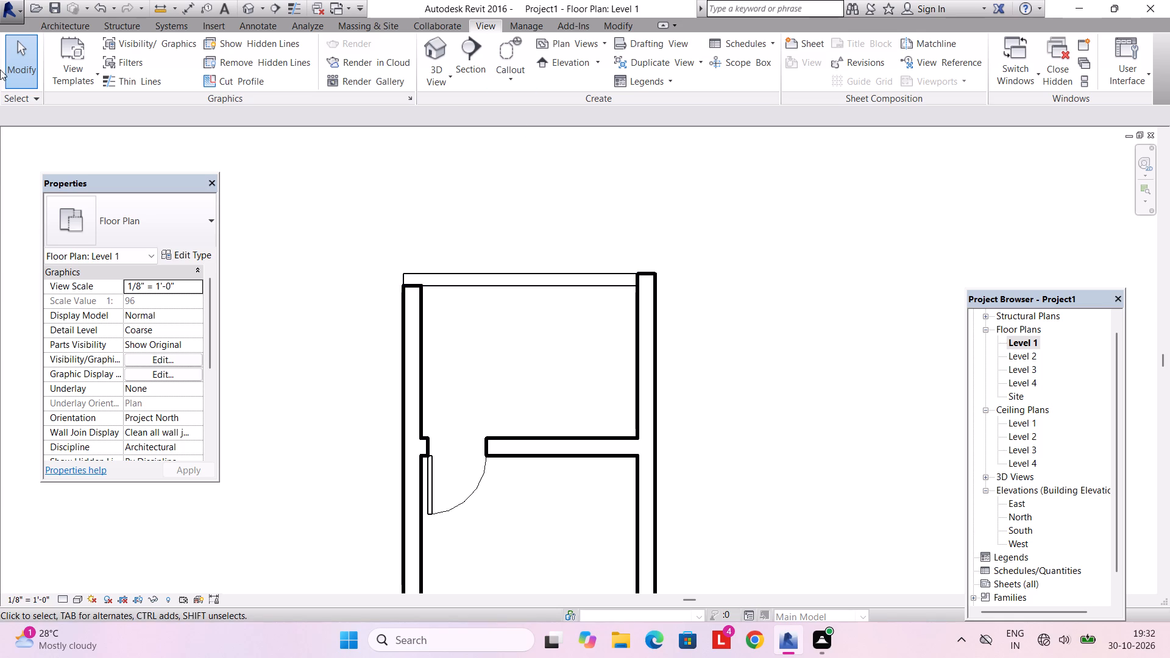
{"action": "left_click", "coordinate": [57, 25]}
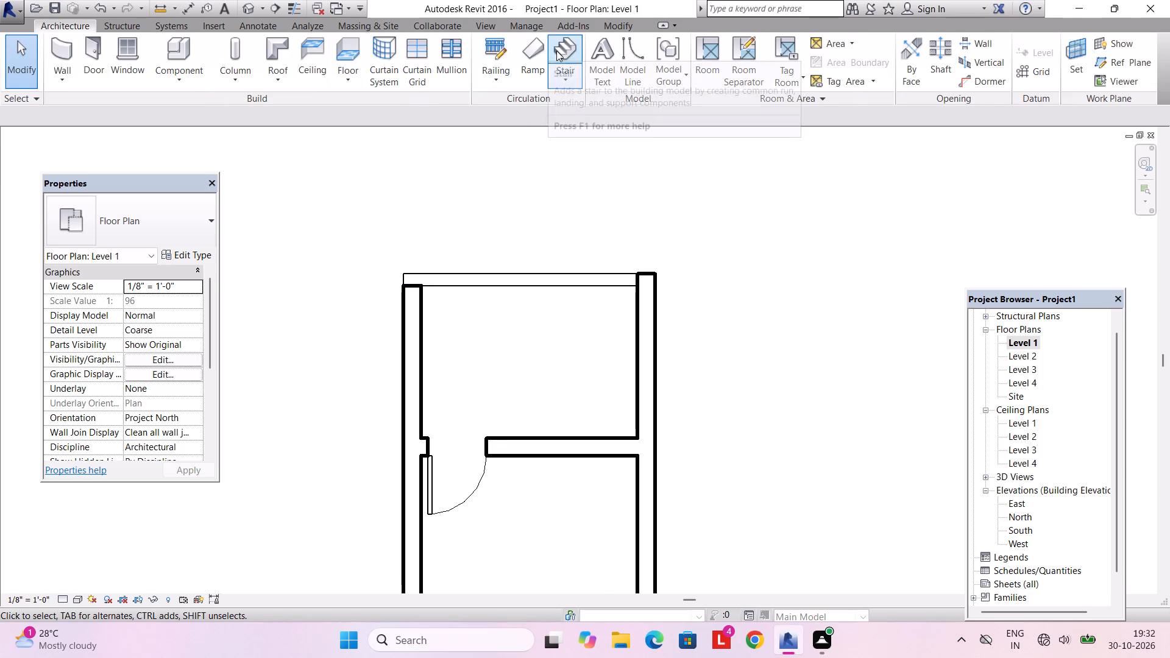
{"action": "left_click", "coordinate": [557, 51]}
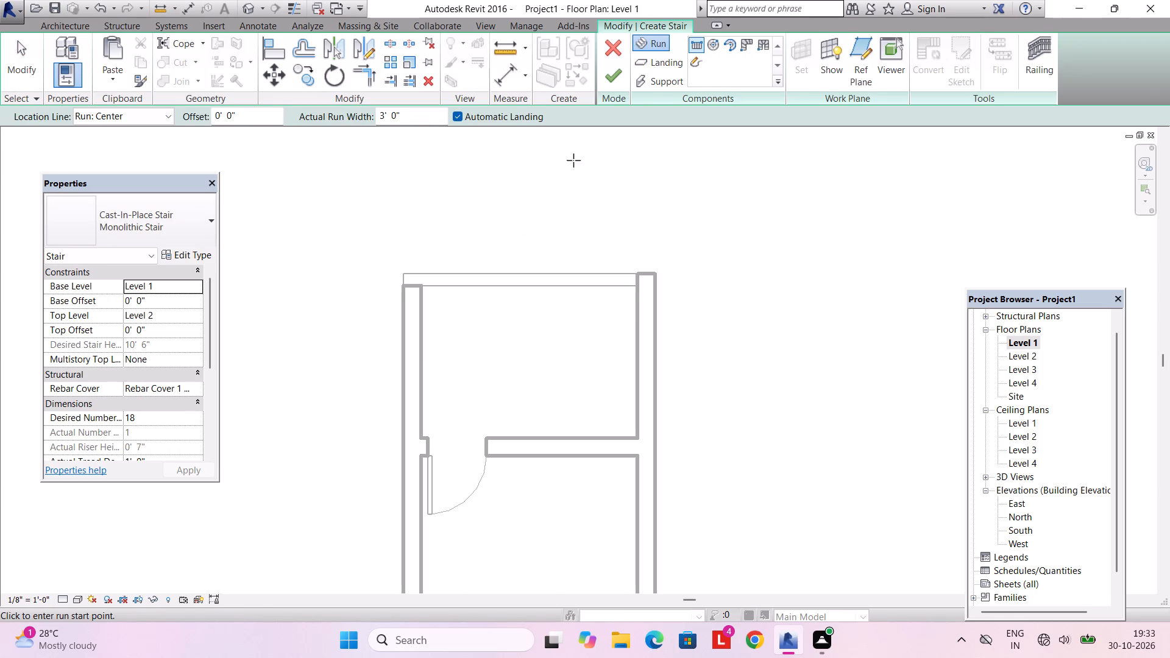
{"action": "left_click", "coordinate": [201, 257]}
{"action": "left_click", "coordinate": [619, 123]}
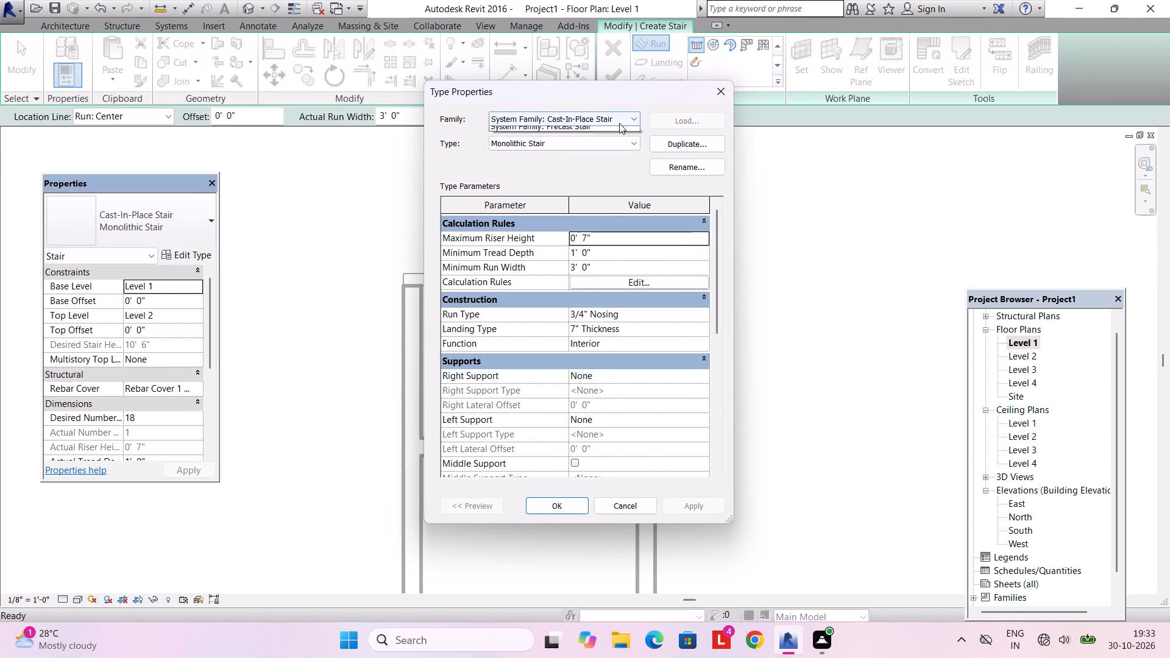
{"action": "left_click", "coordinate": [583, 131]}
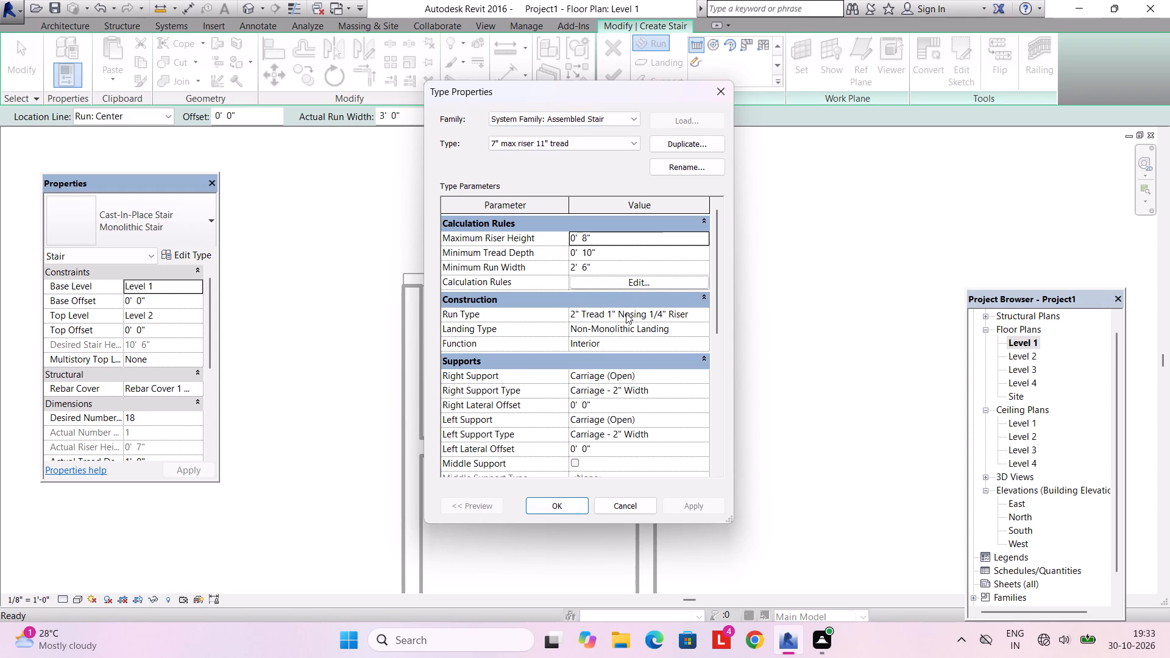
Enable the Stair Calculator for slope calculation in the assembled stair type's calculation rules and accept the type properties.
{"action": "left_click", "coordinate": [633, 283]}
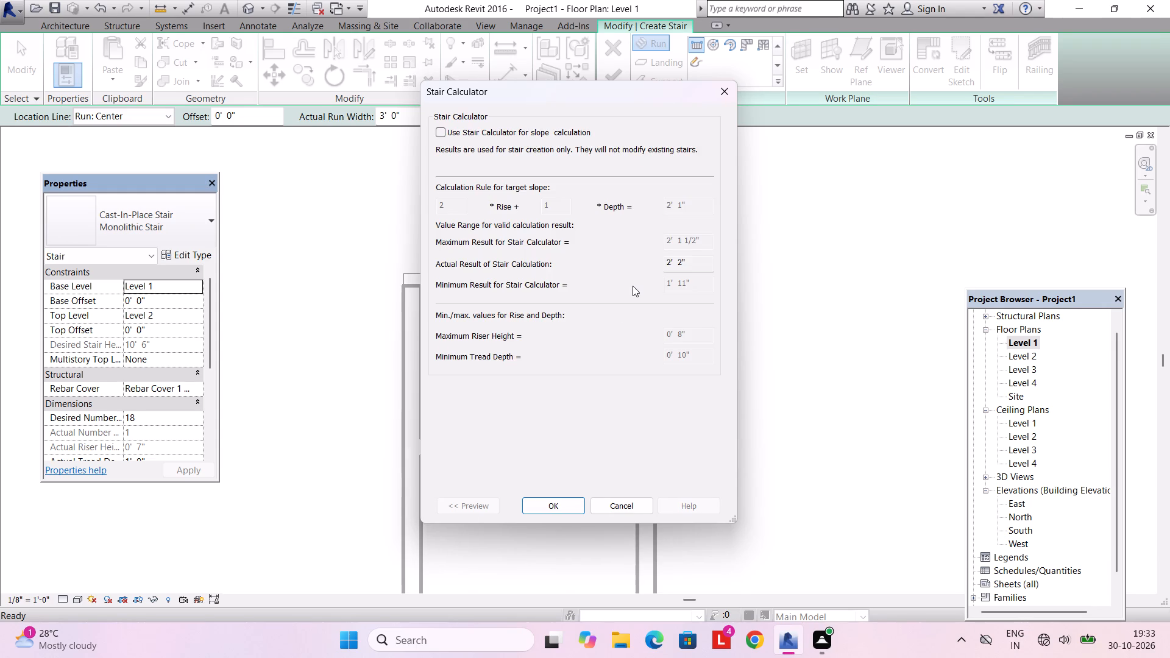
{"action": "scroll", "coordinate": [600, 362], "scroll_direction": "up", "scroll_amount": 3}
{"action": "left_click", "coordinate": [448, 132]}
{"action": "left_click", "coordinate": [572, 509]}
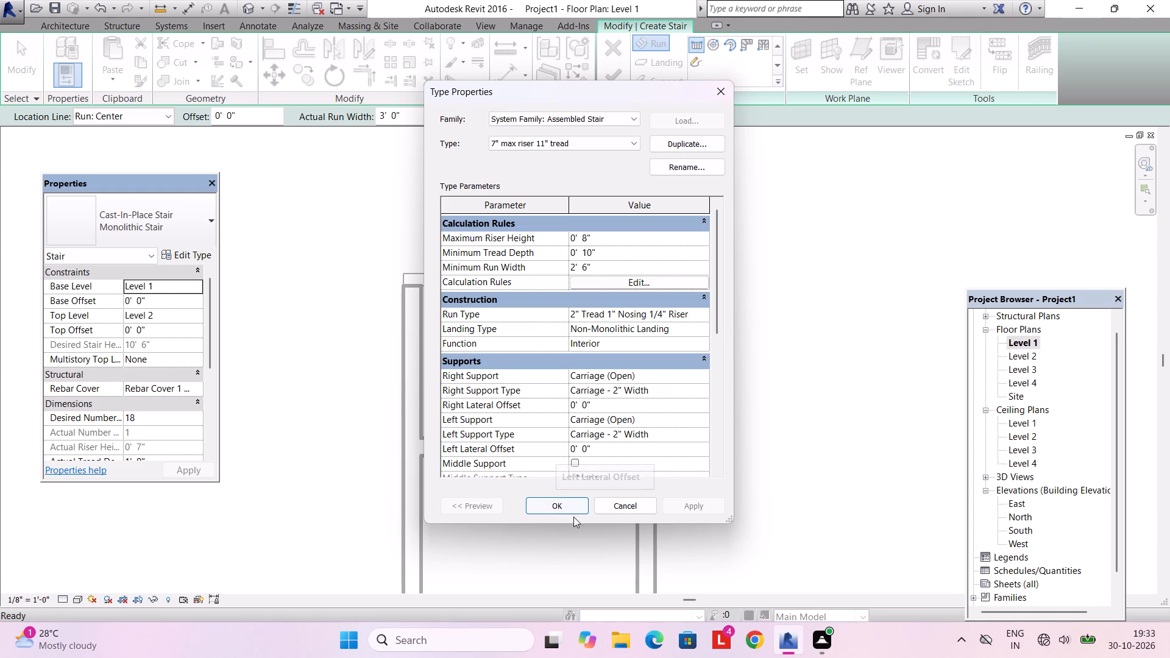
{"action": "left_click", "coordinate": [556, 501]}
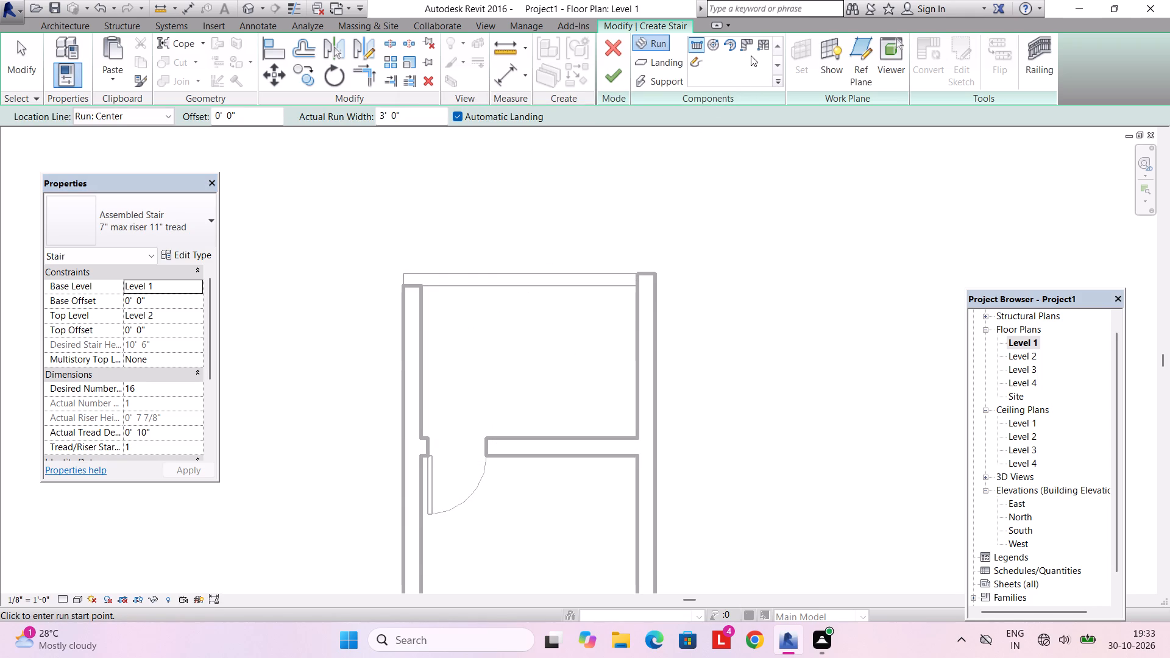
Place a 3' wide U-shaped winder run with 16 risers in the back room, rotated to open toward the door side, against the far side wall.
{"action": "left_click", "coordinate": [761, 44]}
{"action": "key", "text": "space"}
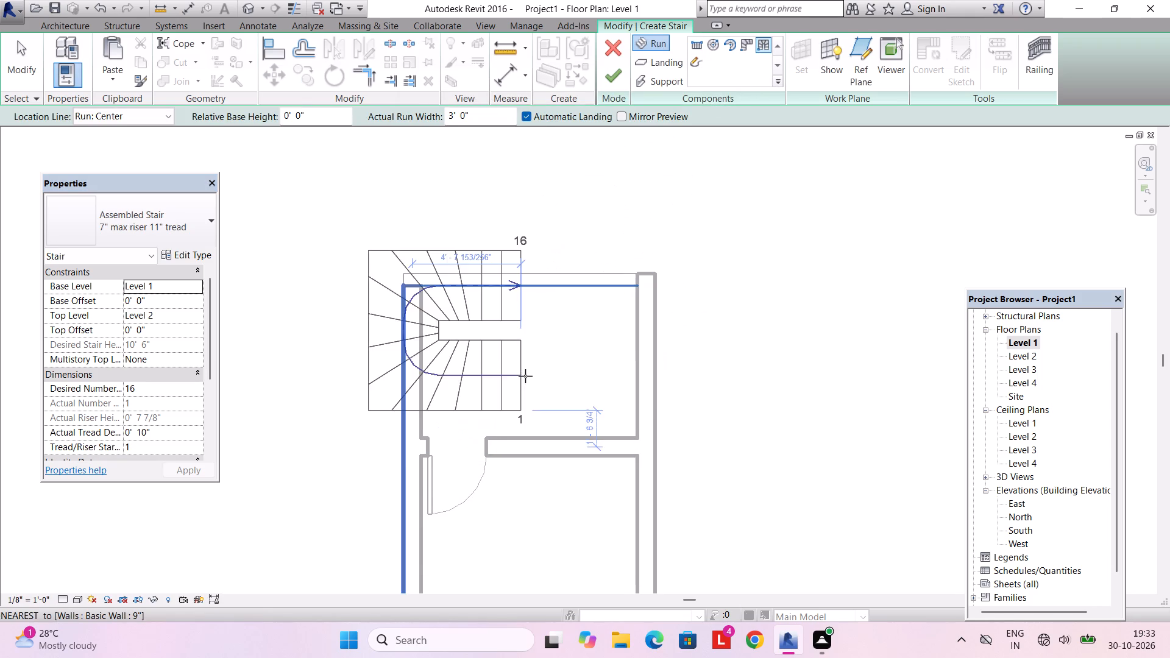
{"action": "key", "text": "space"}
{"action": "key", "text": "space"}
{"action": "key", "text": "space"}
{"action": "key", "text": "space"}
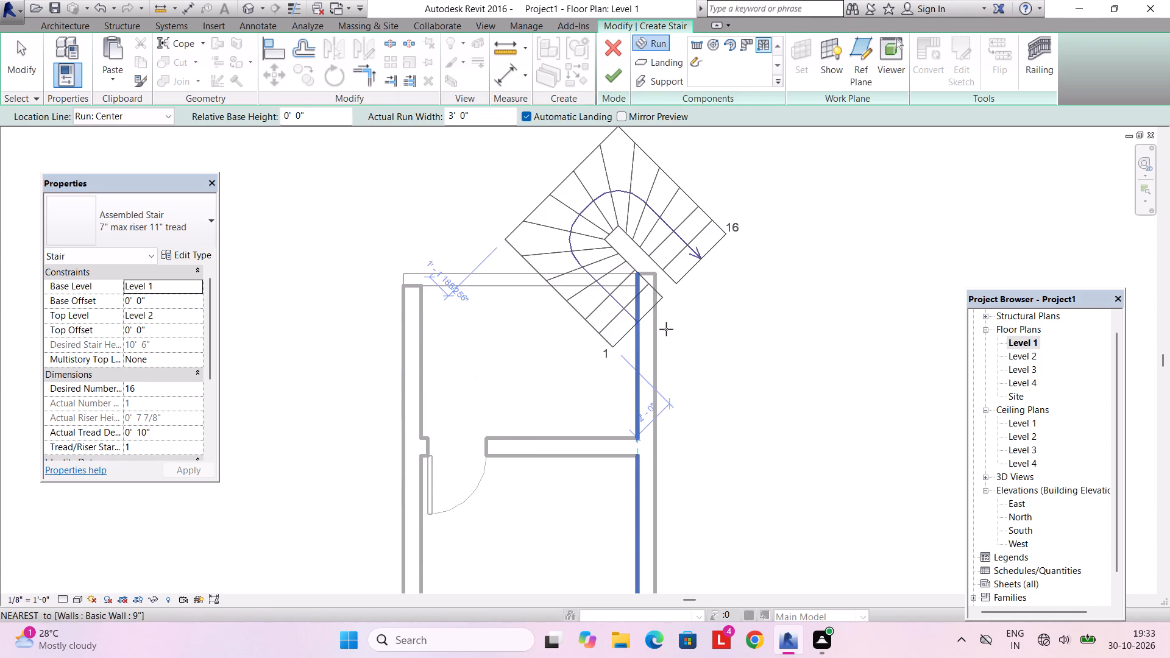
{"action": "key", "text": "space"}
{"action": "key", "text": "space"}
{"action": "key", "text": "space"}
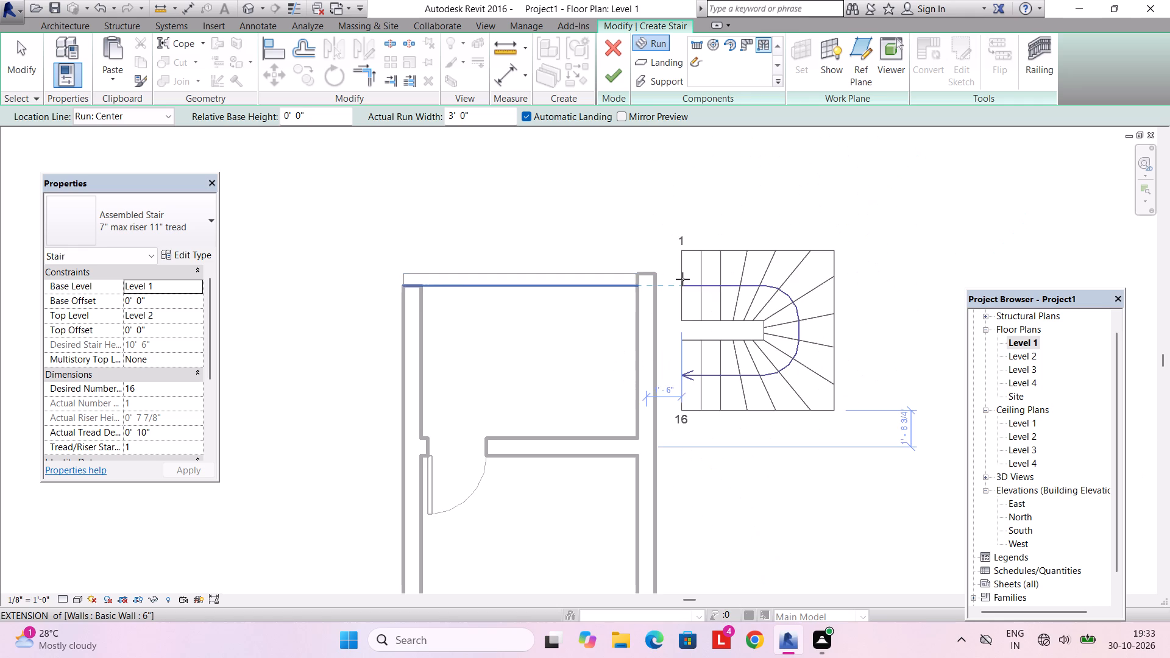
{"action": "scroll", "coordinate": [509, 306], "scroll_direction": "up", "scroll_amount": 4}
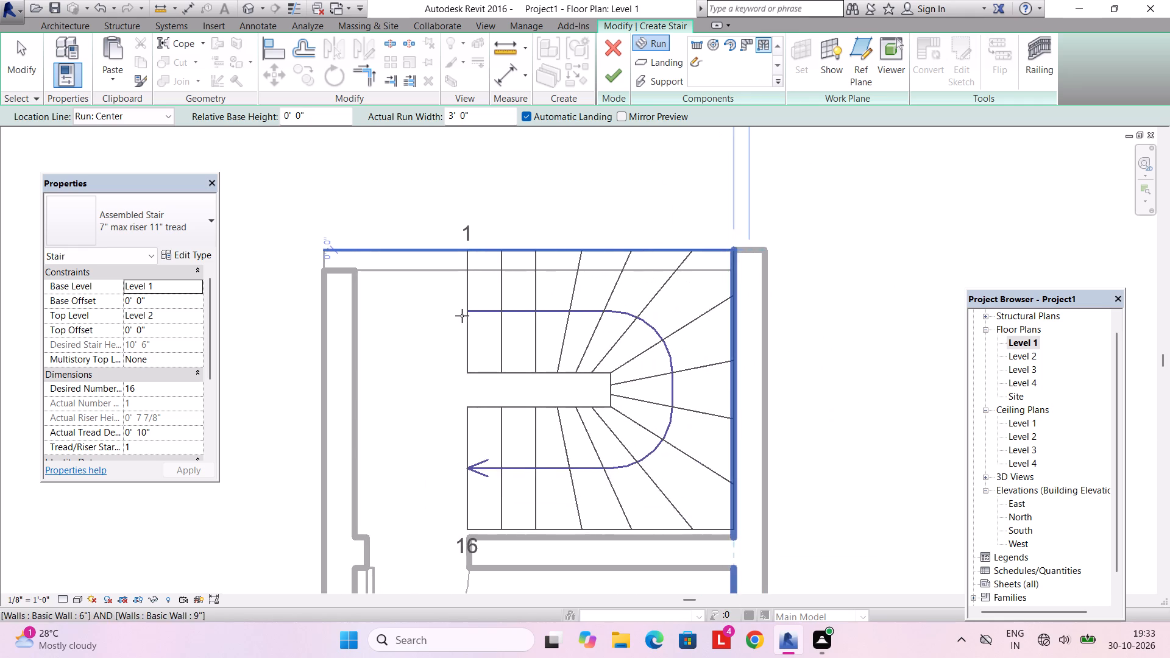
{"action": "left_click", "coordinate": [467, 325]}
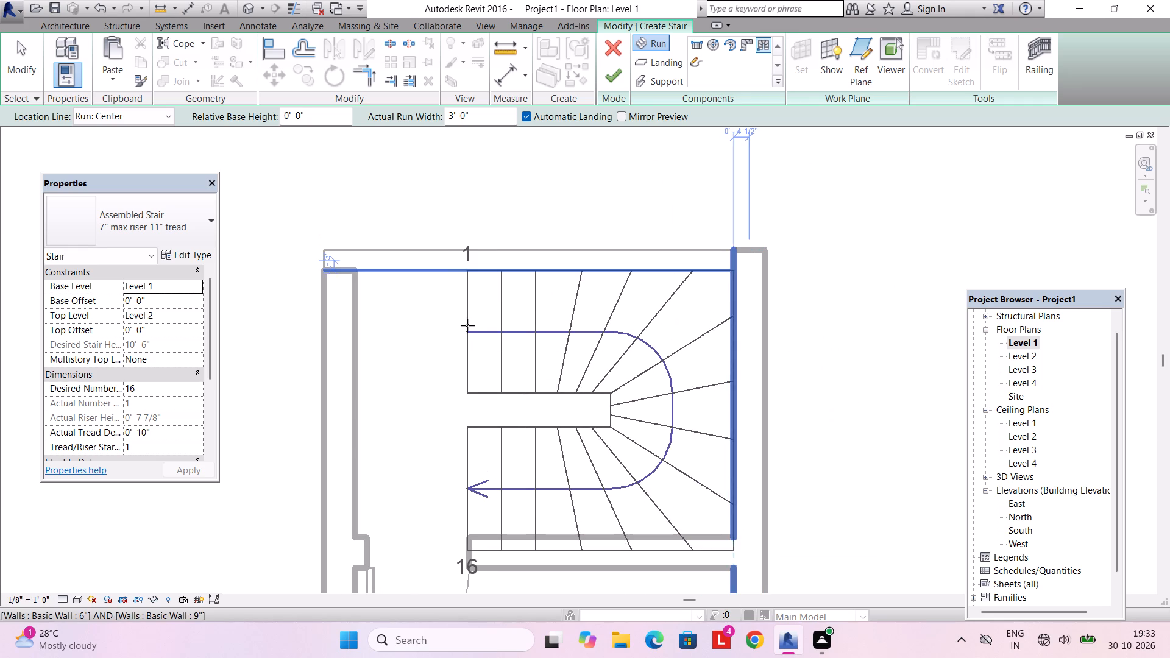
{"action": "left_click", "coordinate": [496, 342]}
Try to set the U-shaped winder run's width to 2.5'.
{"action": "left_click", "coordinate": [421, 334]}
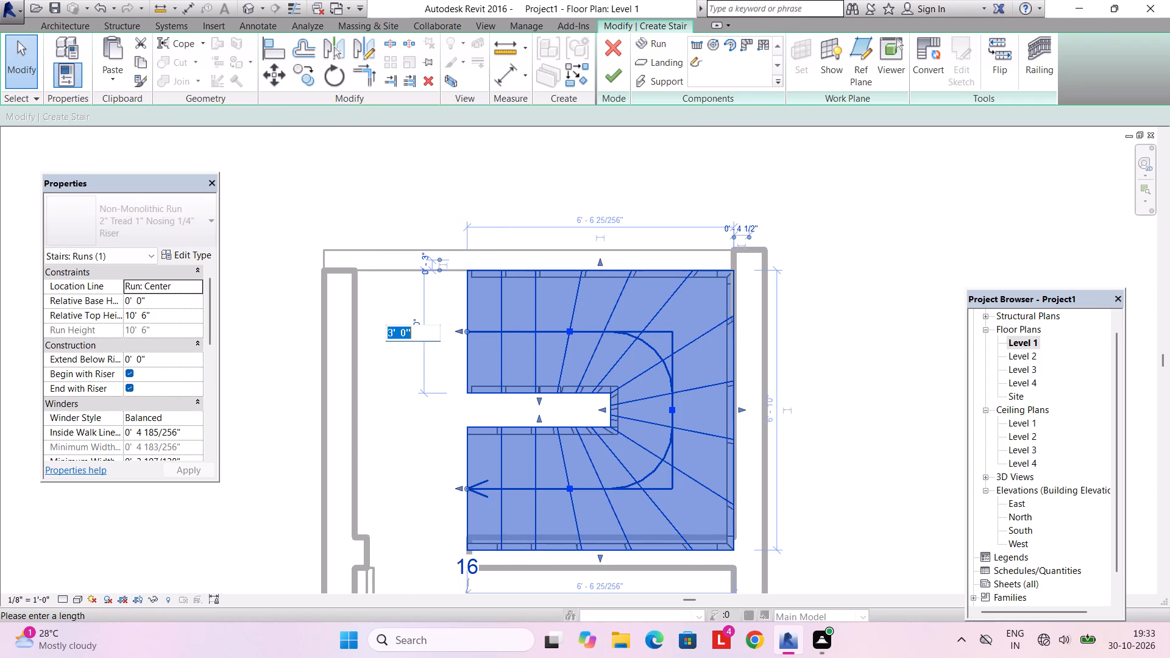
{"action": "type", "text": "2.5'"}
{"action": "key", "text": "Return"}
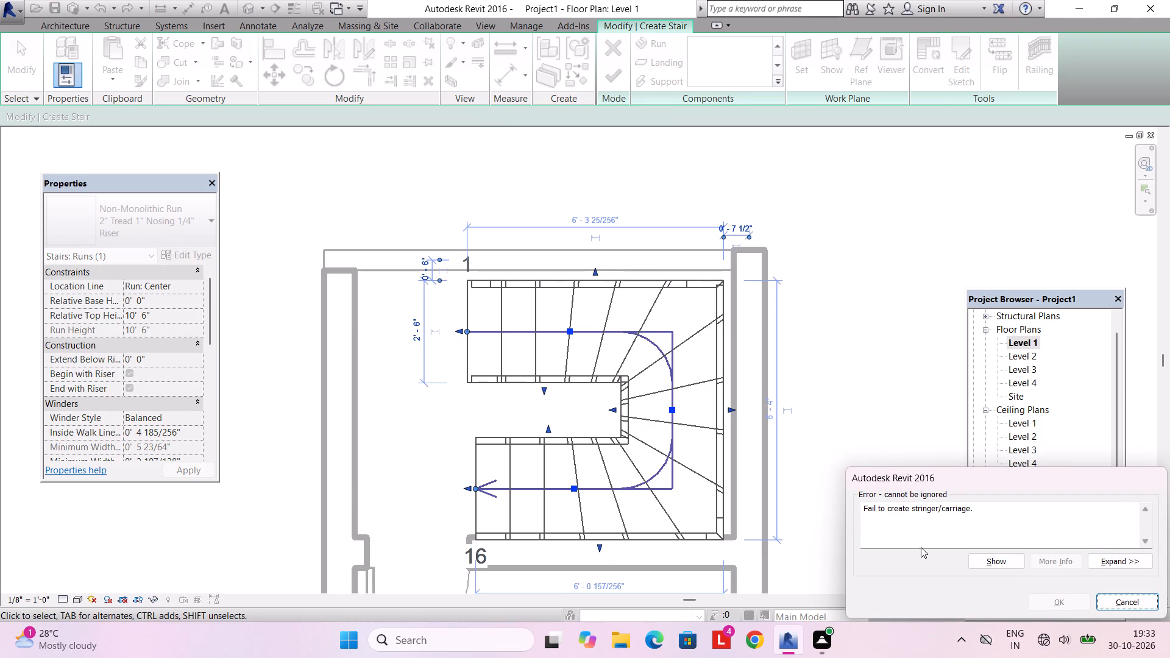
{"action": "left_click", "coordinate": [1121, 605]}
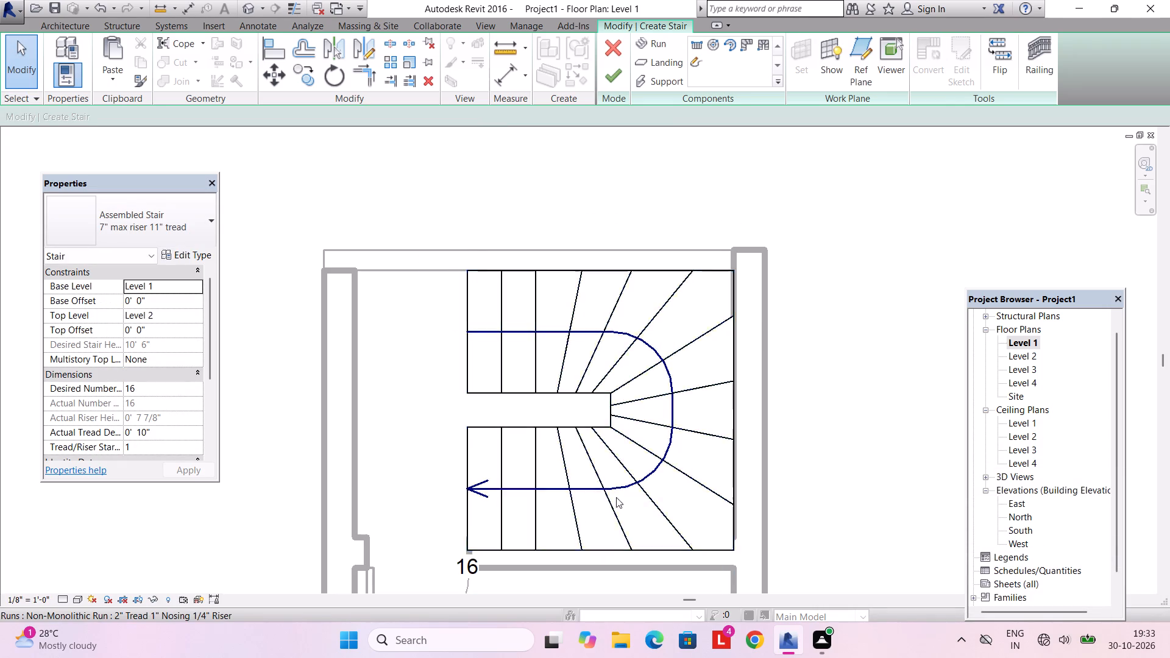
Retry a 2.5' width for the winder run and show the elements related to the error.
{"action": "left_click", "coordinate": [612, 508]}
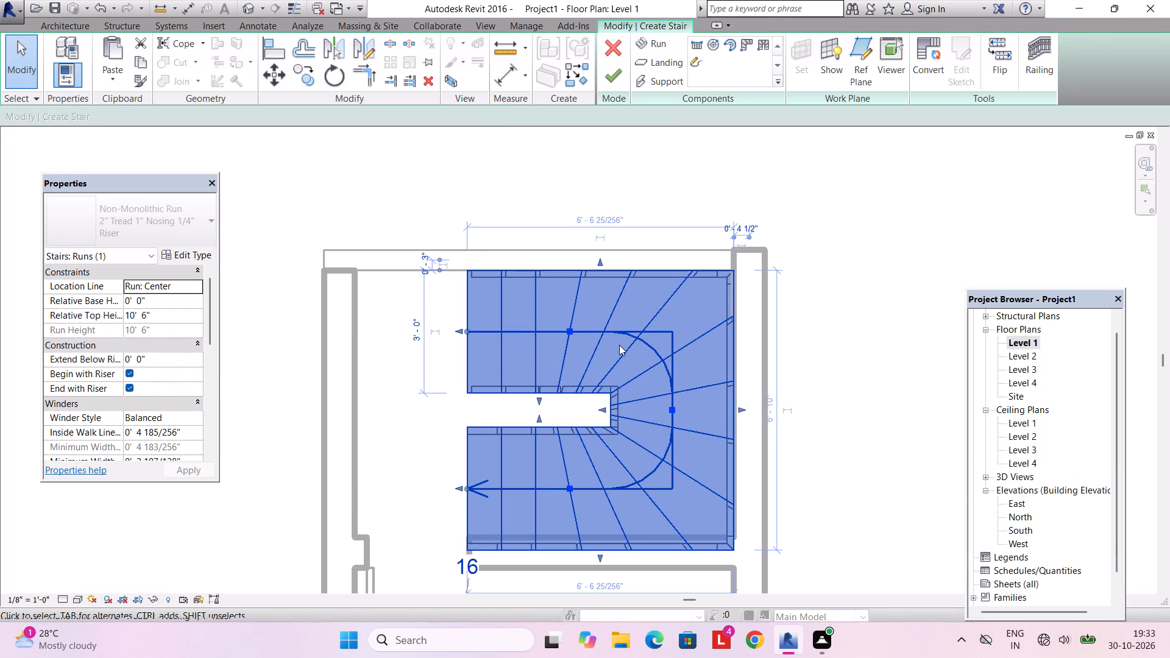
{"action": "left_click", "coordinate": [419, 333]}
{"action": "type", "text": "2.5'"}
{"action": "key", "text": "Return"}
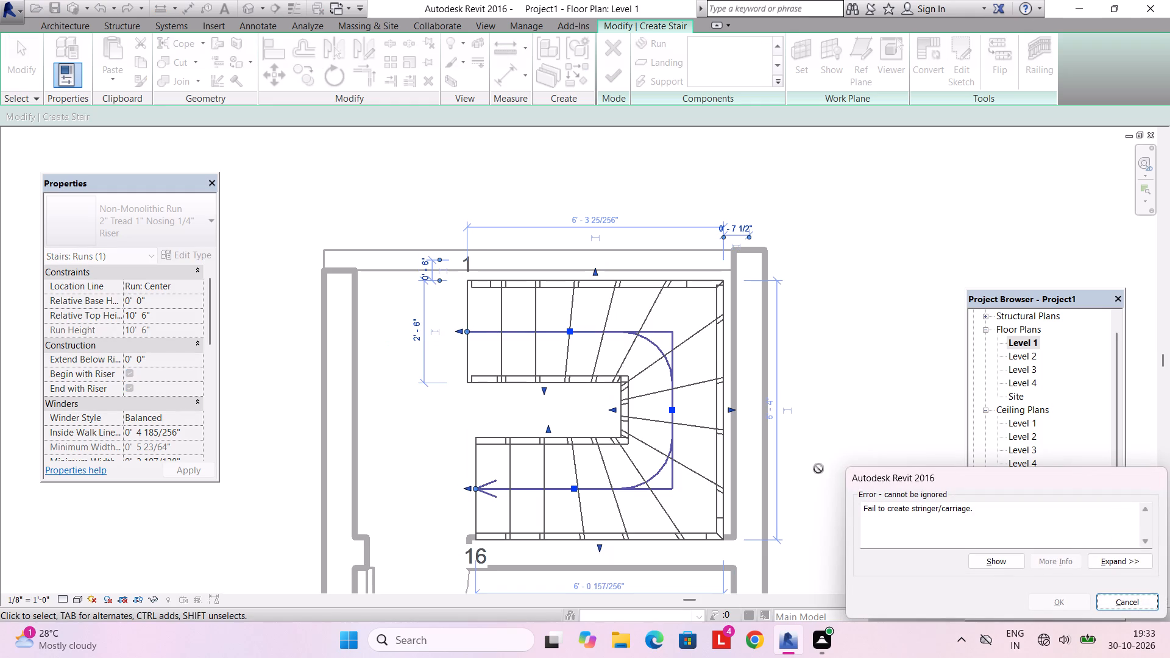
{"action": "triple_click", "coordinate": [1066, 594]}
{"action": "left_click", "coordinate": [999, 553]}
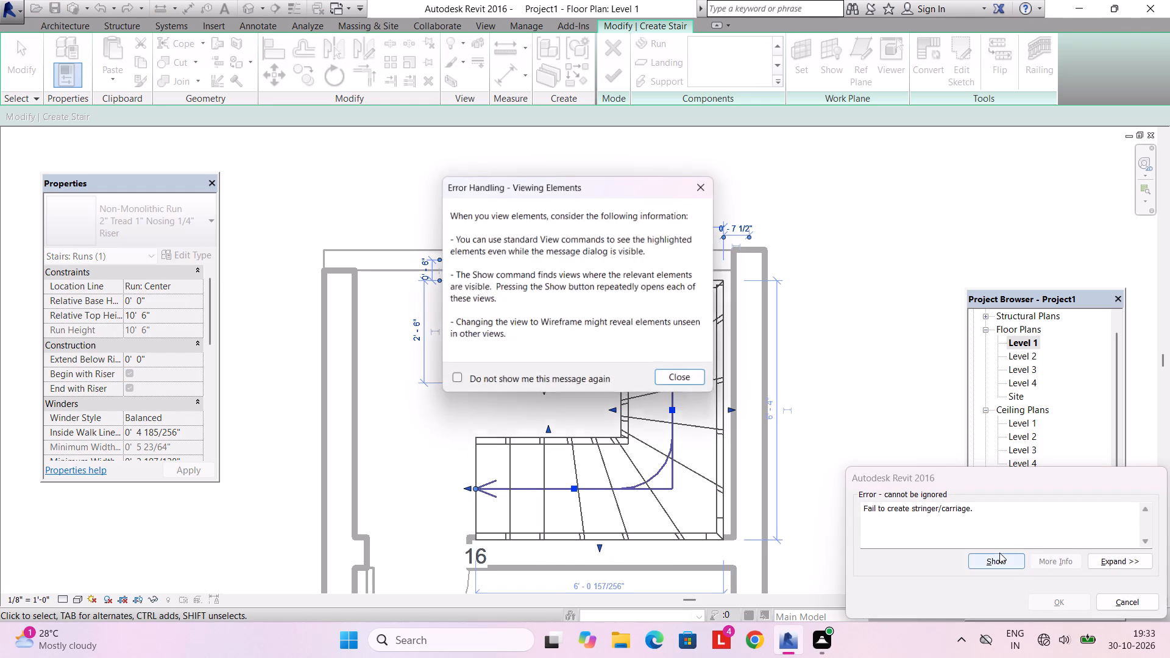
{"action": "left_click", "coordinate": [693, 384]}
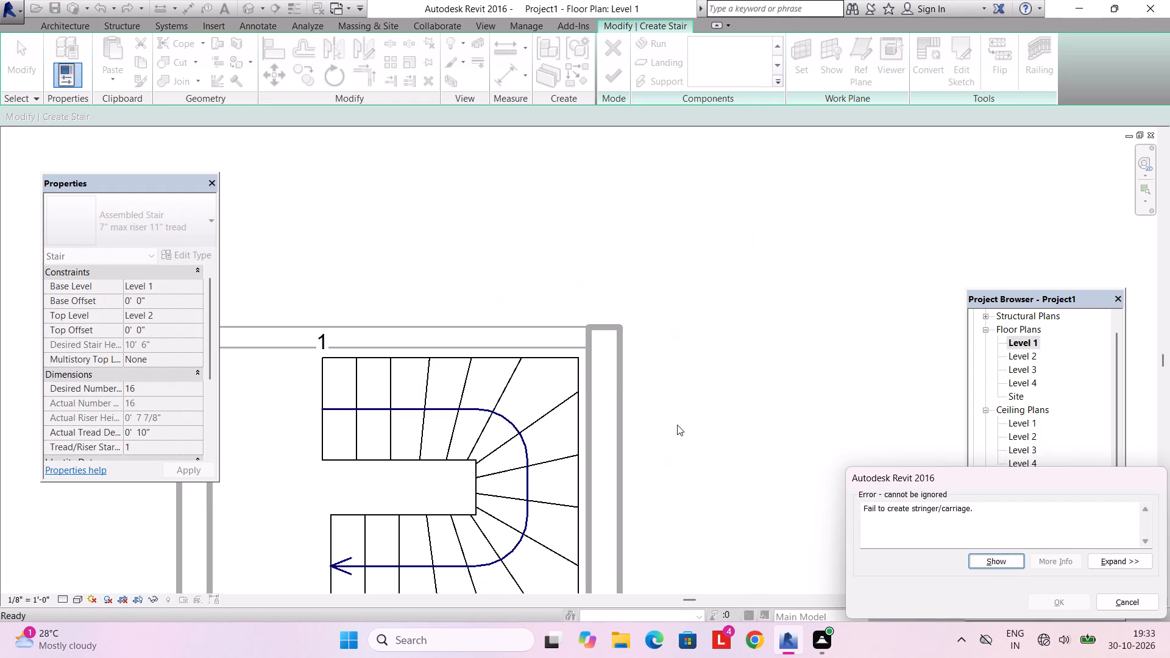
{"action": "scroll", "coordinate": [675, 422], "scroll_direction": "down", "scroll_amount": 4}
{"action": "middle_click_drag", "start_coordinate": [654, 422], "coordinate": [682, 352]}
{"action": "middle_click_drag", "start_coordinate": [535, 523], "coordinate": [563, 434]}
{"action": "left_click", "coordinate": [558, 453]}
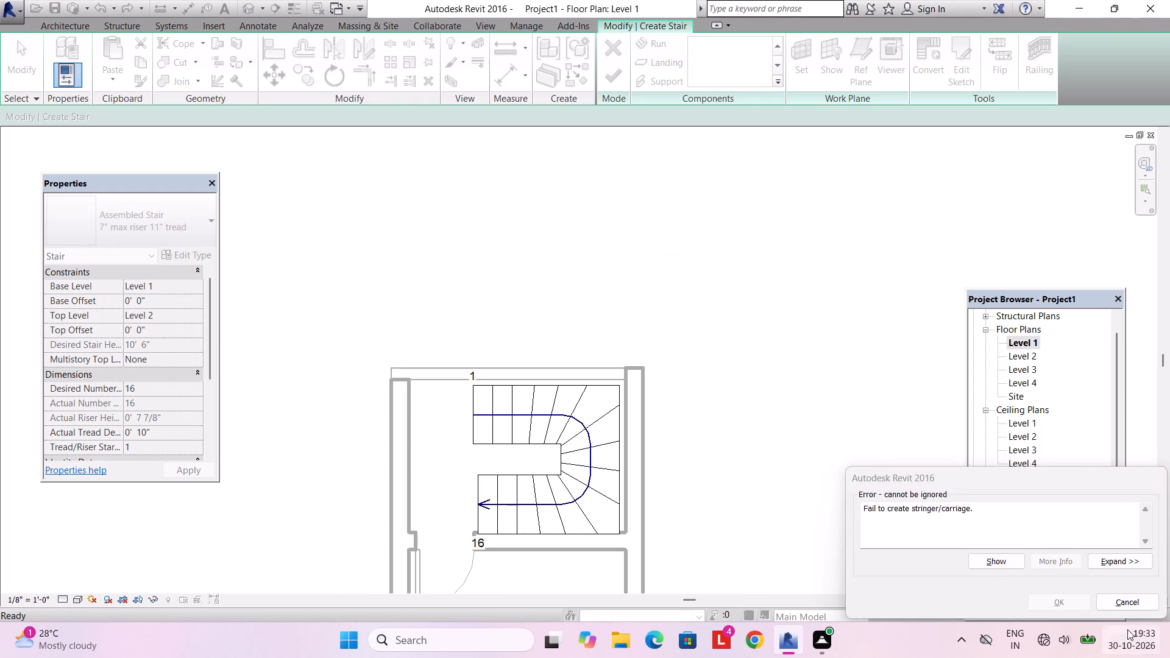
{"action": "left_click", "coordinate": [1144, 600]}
Widen the winder run to about 3' 2" by moving its inner edge into the central gap, and finish the stair.
{"action": "left_click", "coordinate": [582, 478]}
{"action": "left_click", "coordinate": [594, 446]}
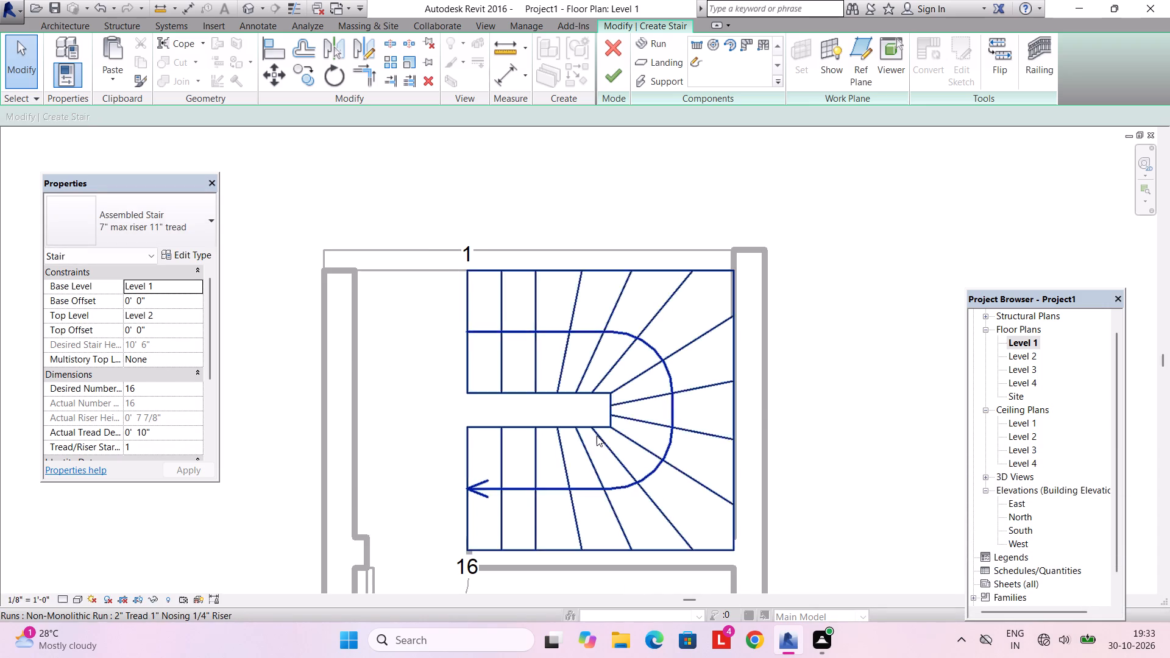
{"action": "left_click", "coordinate": [597, 436]}
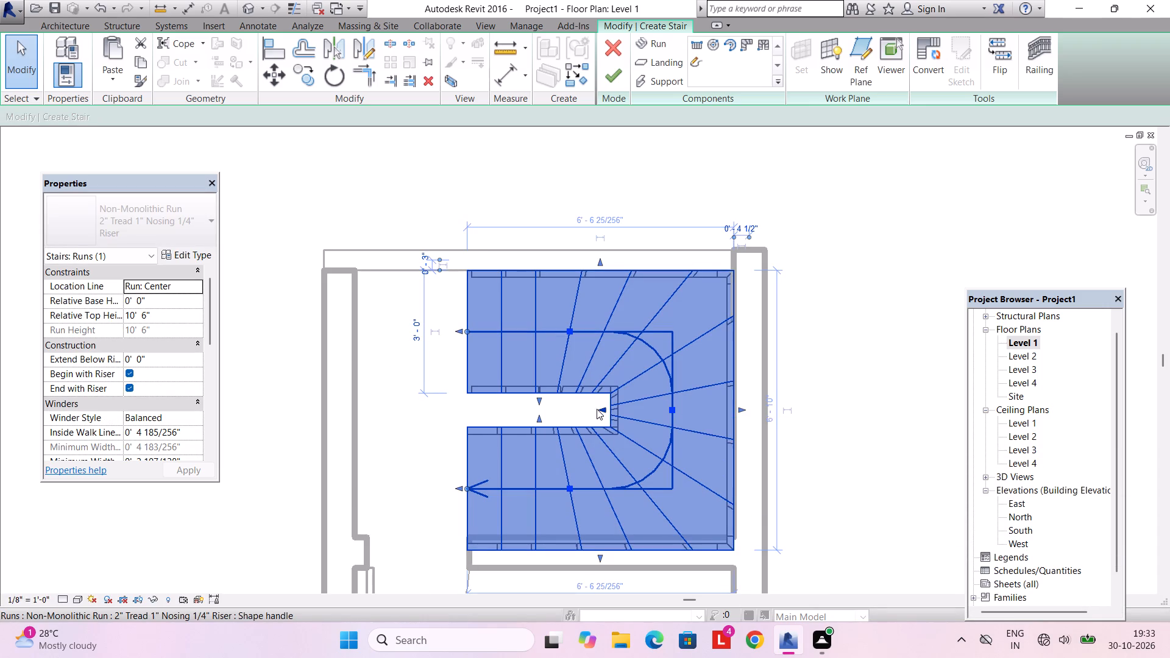
{"action": "left_click", "coordinate": [600, 408]}
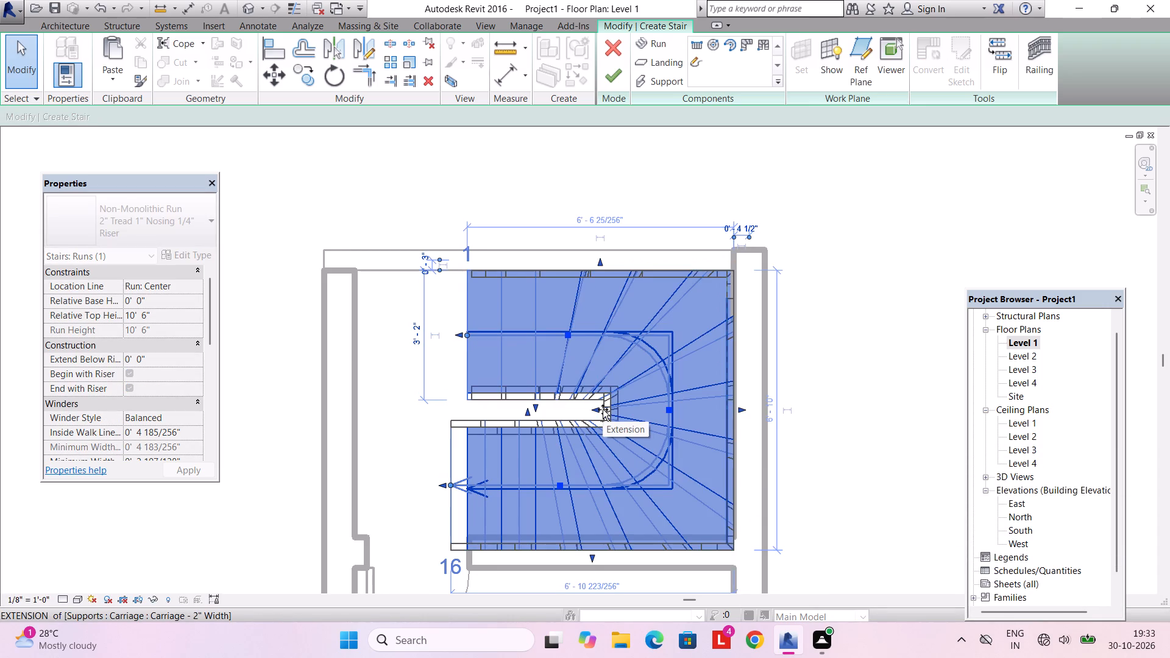
{"action": "scroll", "coordinate": [603, 409], "scroll_direction": "down", "scroll_amount": 4}
{"action": "key", "text": "Escape"}
{"action": "scroll", "coordinate": [632, 447], "scroll_direction": "up", "scroll_amount": 2}
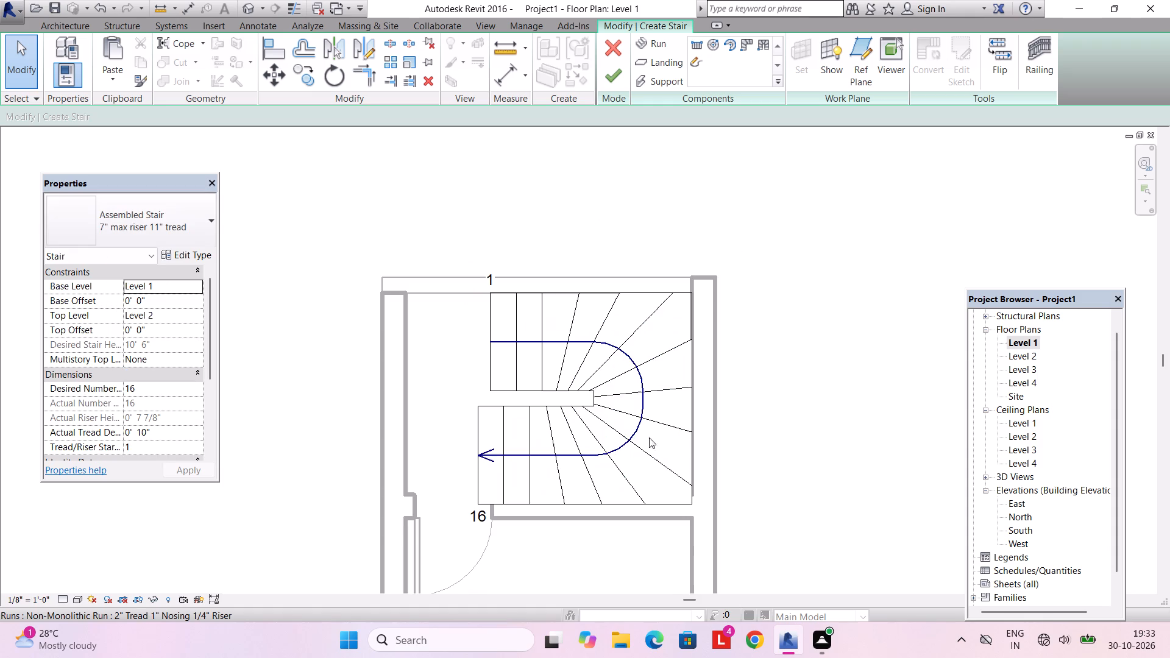
{"action": "left_click", "coordinate": [622, 76]}
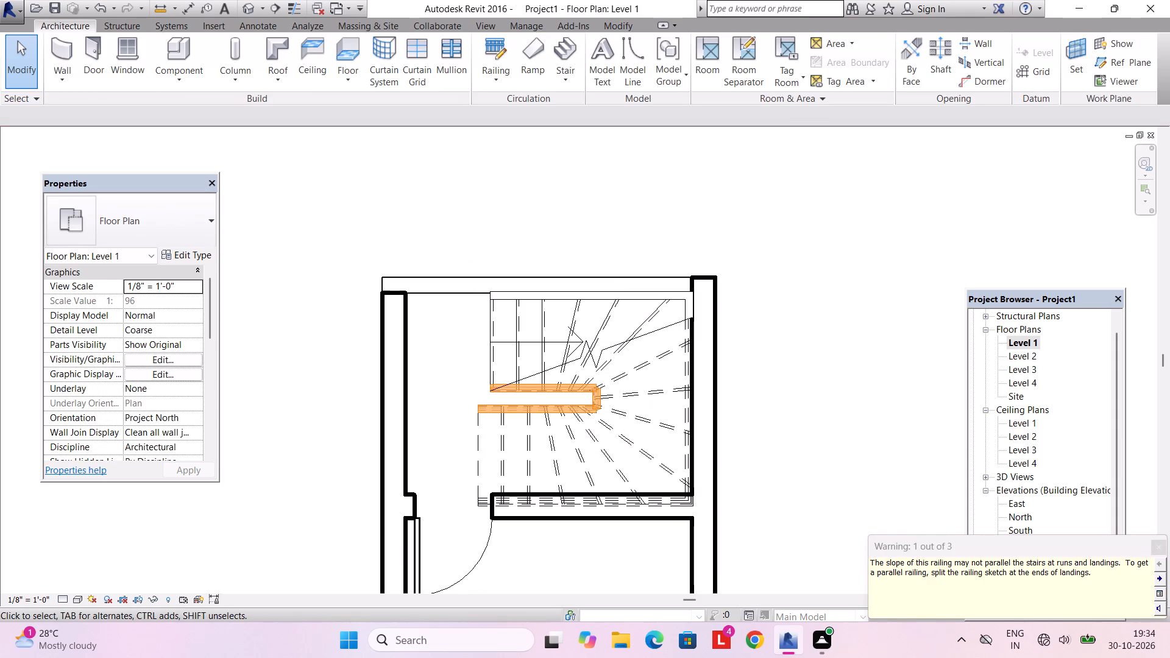
{"action": "key", "text": "Escape"}
{"action": "key", "text": "Escape"}
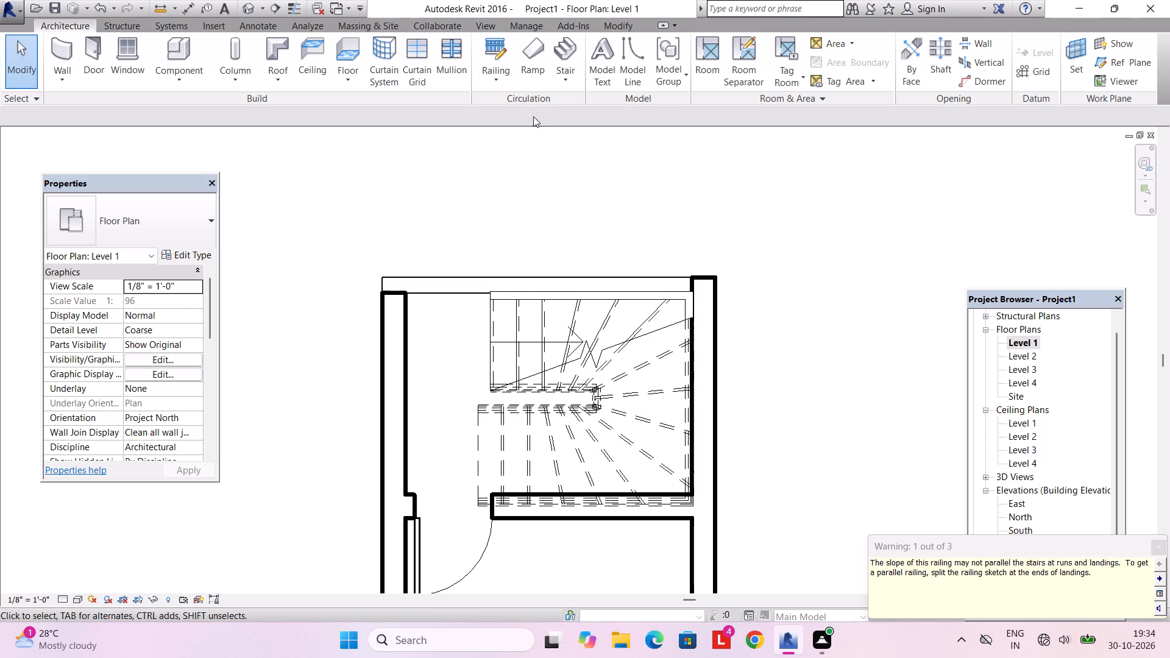
{"action": "key", "text": "Escape"}
{"action": "left_click", "coordinate": [491, 77]}
{"action": "key", "text": "Escape"}
{"action": "key", "text": "Escape"}
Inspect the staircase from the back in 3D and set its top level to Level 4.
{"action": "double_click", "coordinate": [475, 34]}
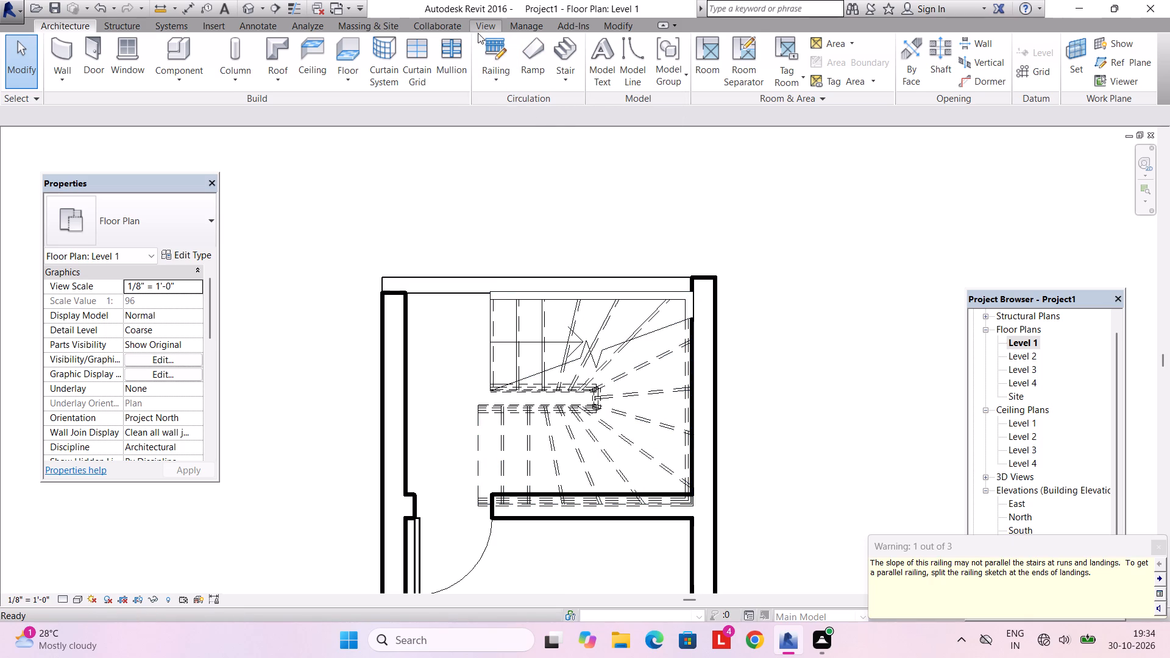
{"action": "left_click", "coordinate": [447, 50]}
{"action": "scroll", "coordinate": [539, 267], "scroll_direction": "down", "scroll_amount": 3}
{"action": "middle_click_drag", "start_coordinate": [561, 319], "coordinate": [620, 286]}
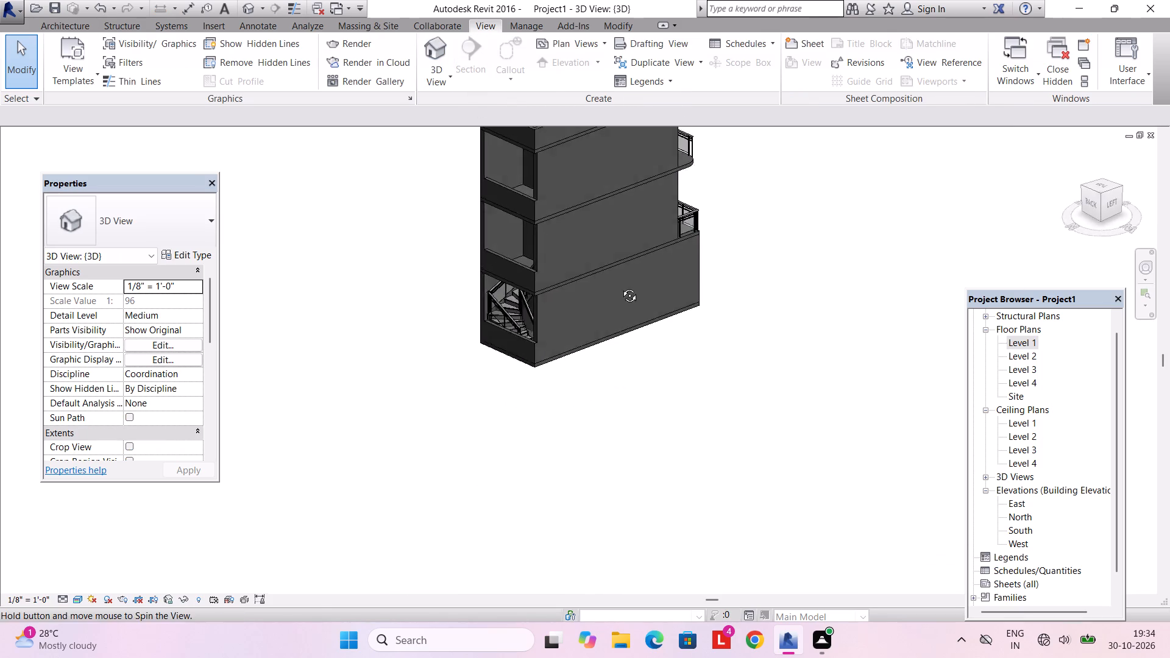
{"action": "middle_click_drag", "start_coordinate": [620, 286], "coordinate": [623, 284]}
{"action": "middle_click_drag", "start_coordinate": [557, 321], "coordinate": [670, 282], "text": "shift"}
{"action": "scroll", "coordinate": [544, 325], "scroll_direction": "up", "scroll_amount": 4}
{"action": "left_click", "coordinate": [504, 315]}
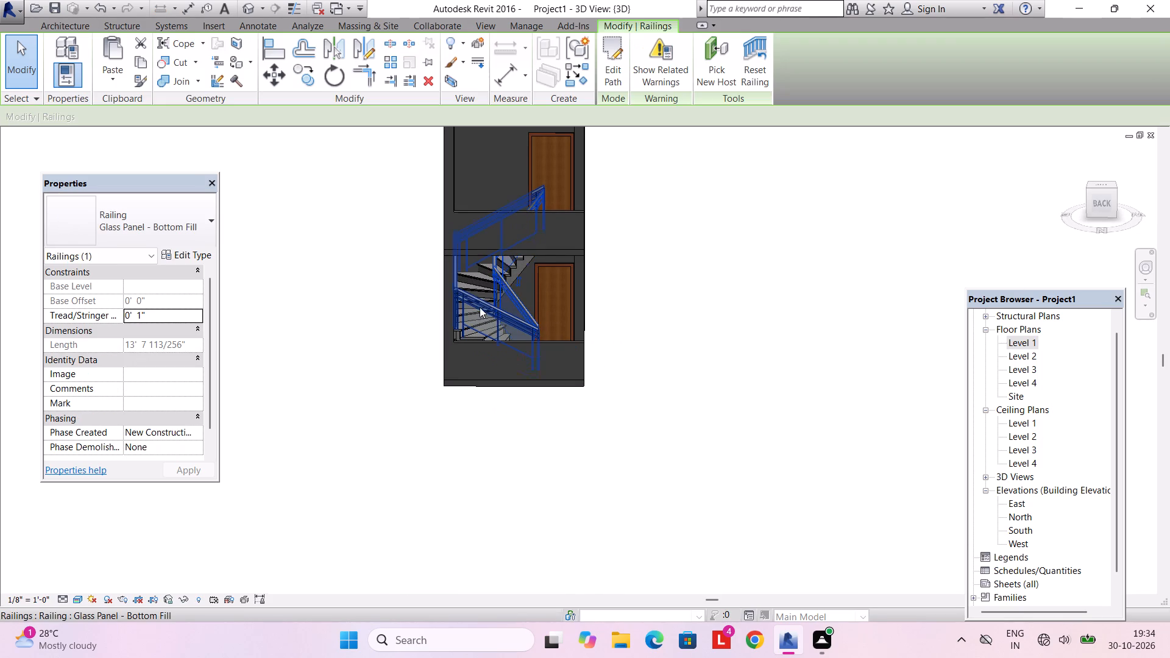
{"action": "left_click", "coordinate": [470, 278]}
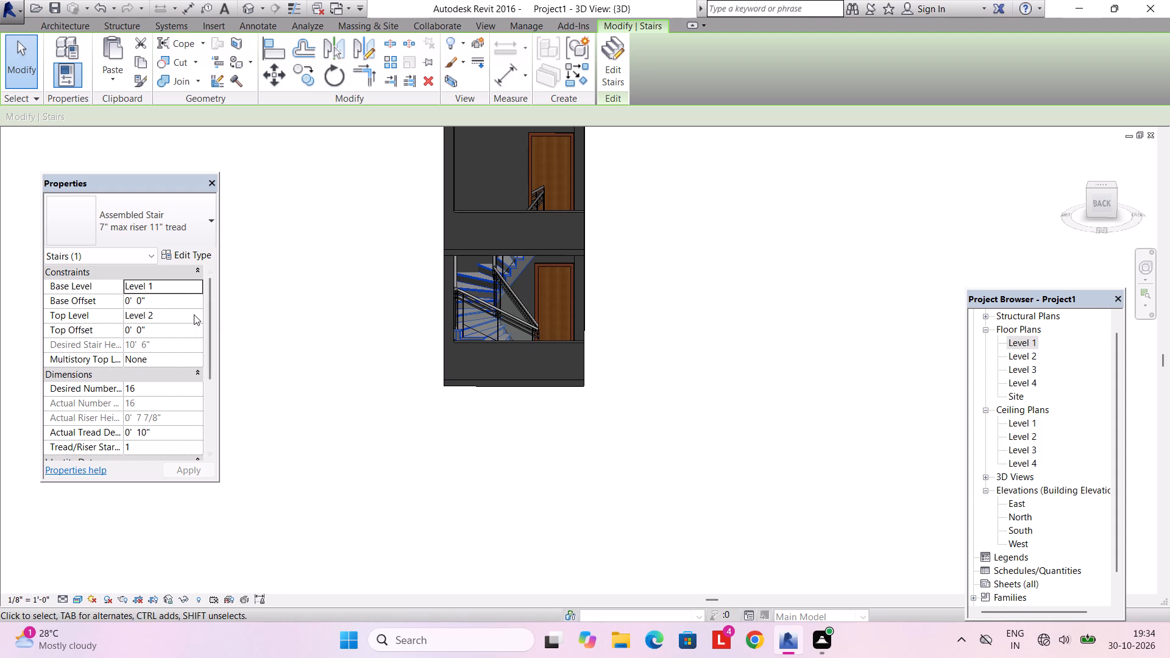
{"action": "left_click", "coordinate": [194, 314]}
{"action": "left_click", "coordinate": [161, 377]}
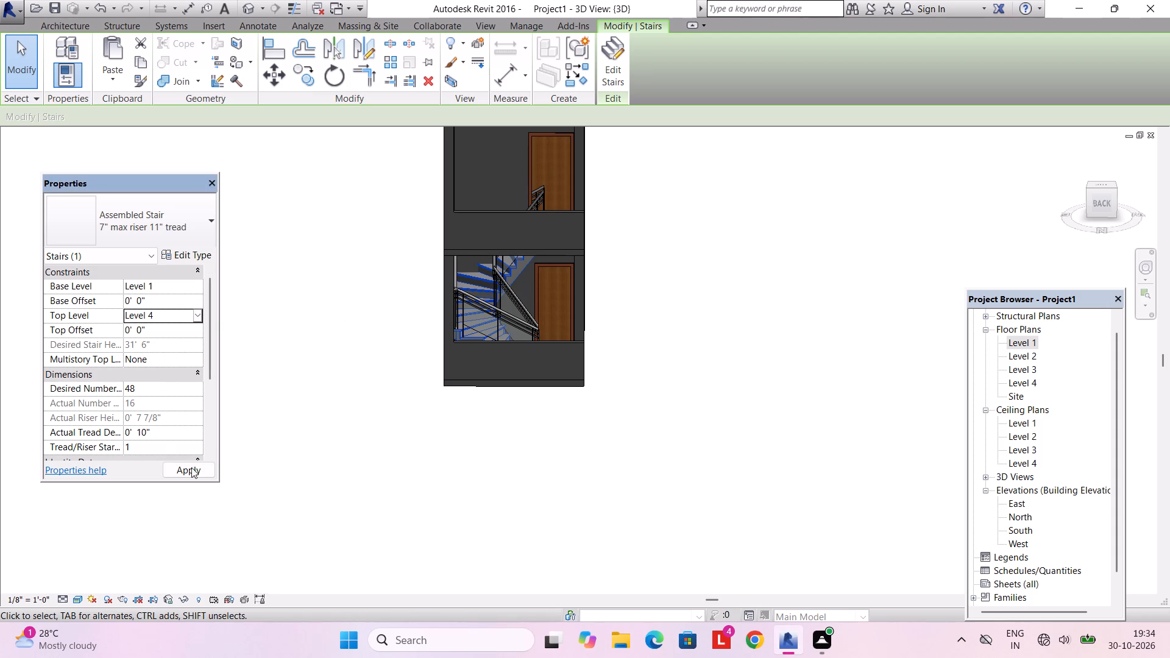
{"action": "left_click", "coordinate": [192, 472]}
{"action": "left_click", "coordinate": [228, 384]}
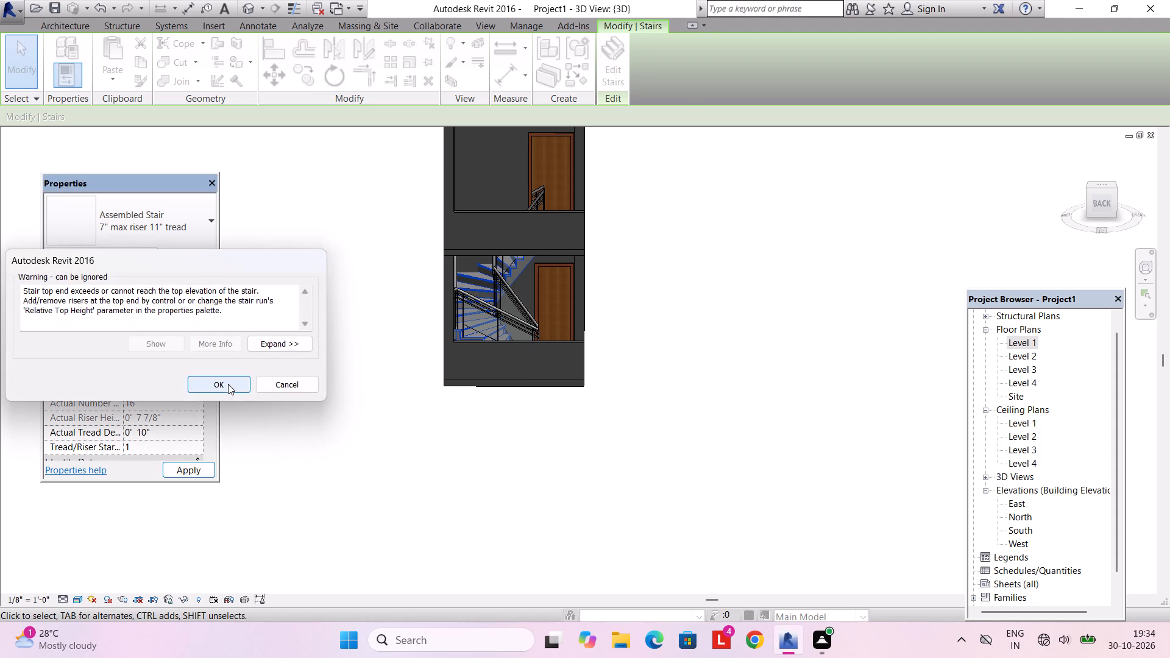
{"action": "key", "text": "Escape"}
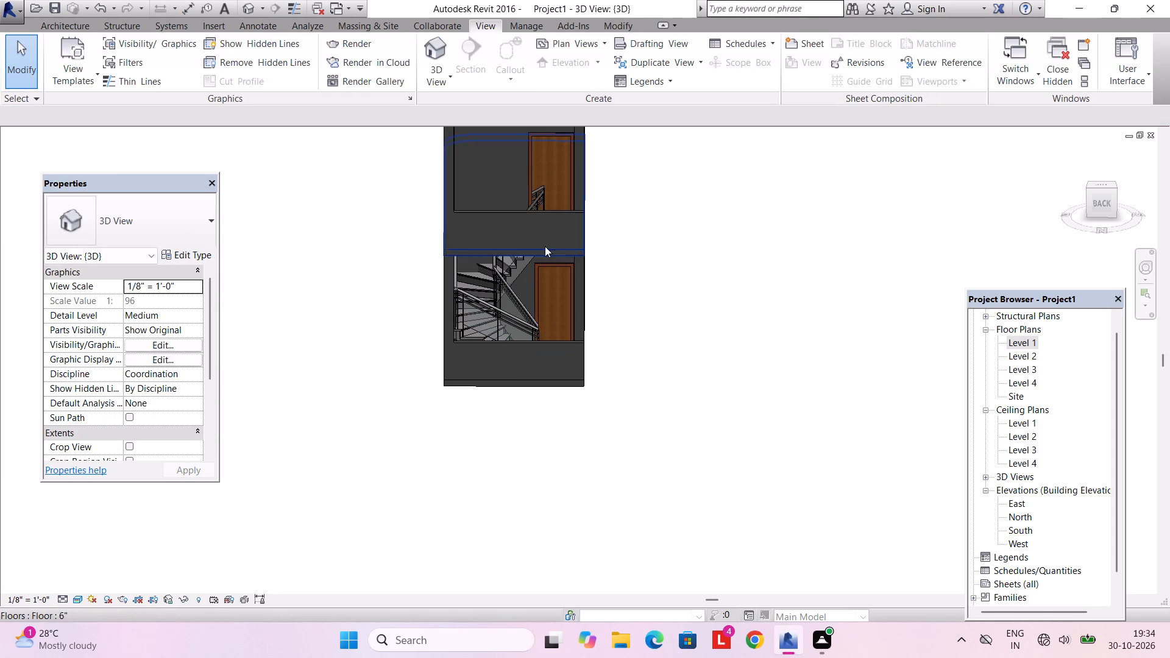
Delete the U-shaped winder stair from the back room on the Level 1 floor plan.
{"action": "double_click", "coordinate": [1019, 341]}
{"action": "left_click", "coordinate": [611, 358]}
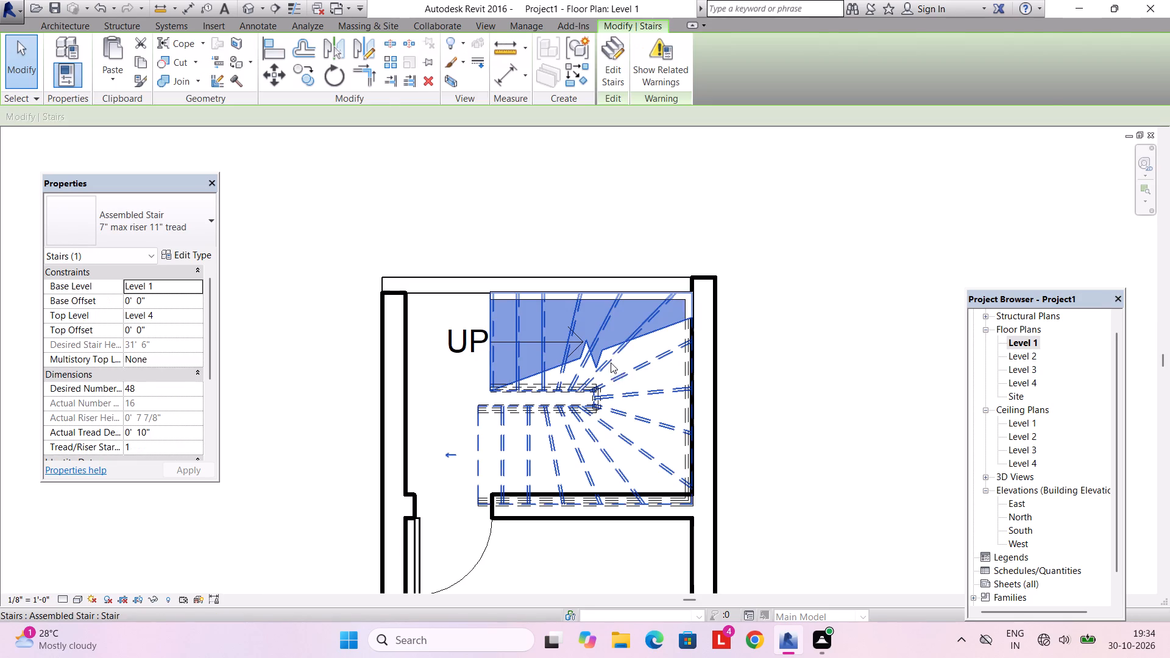
{"action": "key", "text": "Delete"}
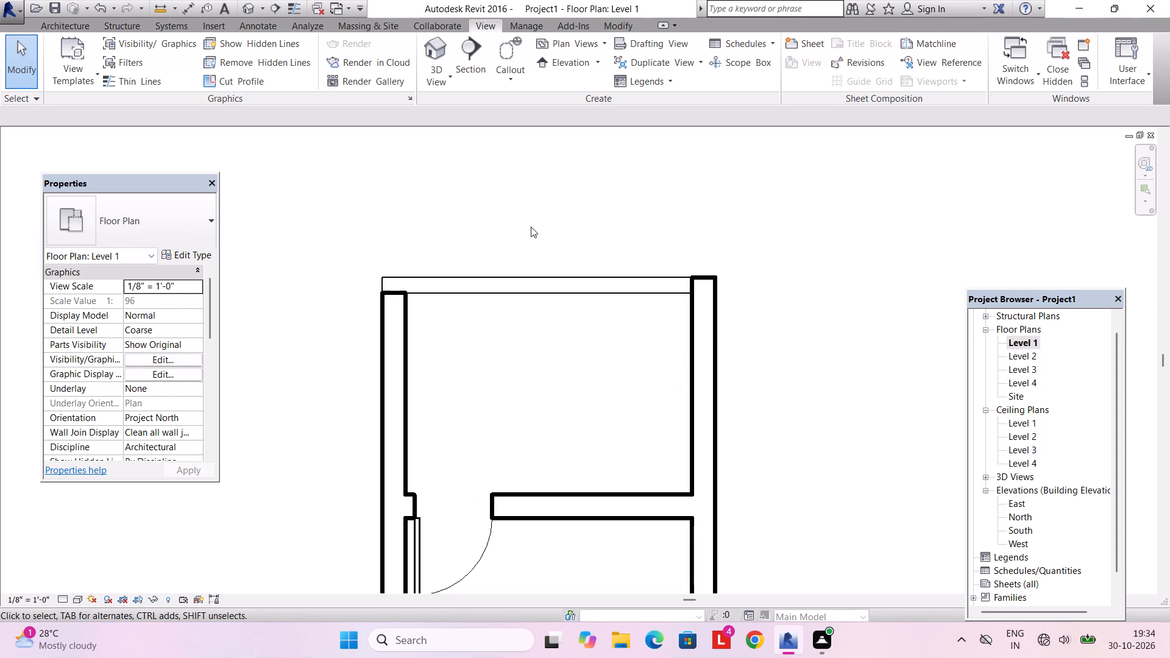
Place a 3' wide L-shaped winder run with 16 risers, starting along the back edge and descending the plan beside the far side wall.
{"action": "left_click", "coordinate": [46, 26]}
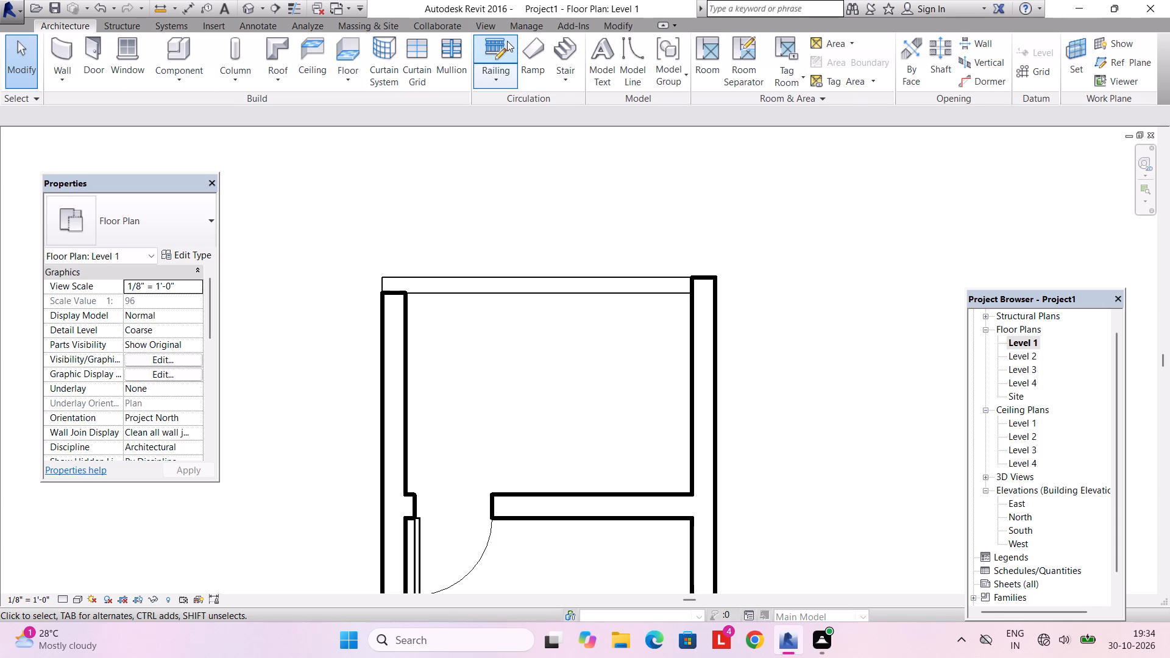
{"action": "left_click", "coordinate": [564, 54]}
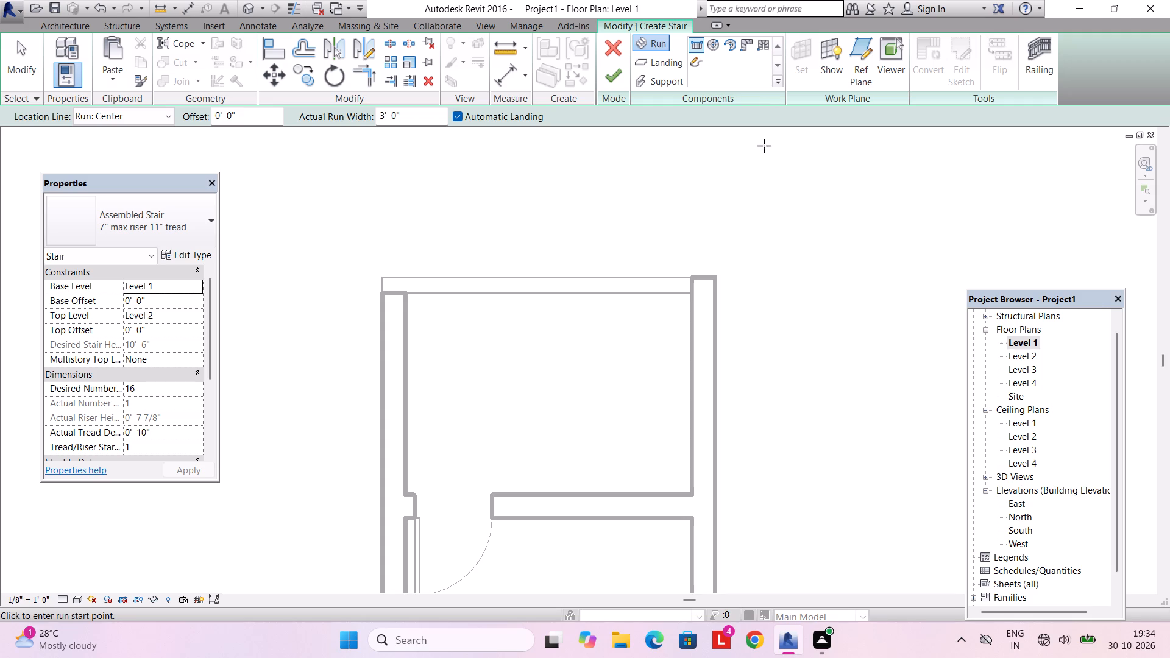
{"action": "left_click", "coordinate": [754, 49]}
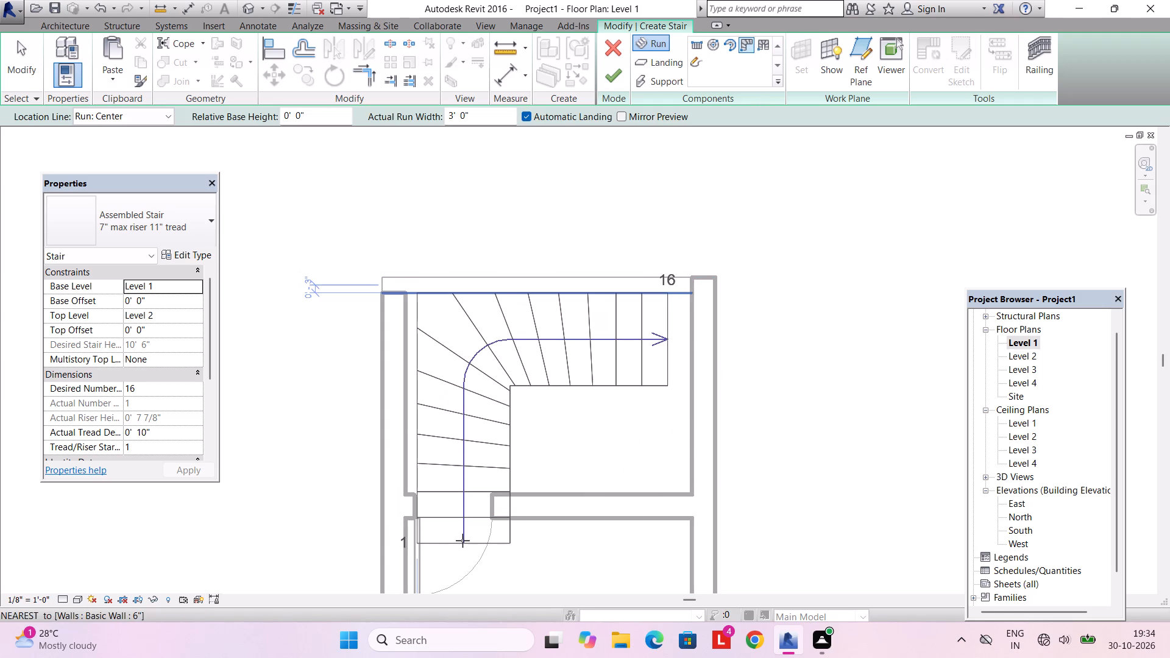
{"action": "key", "text": "space"}
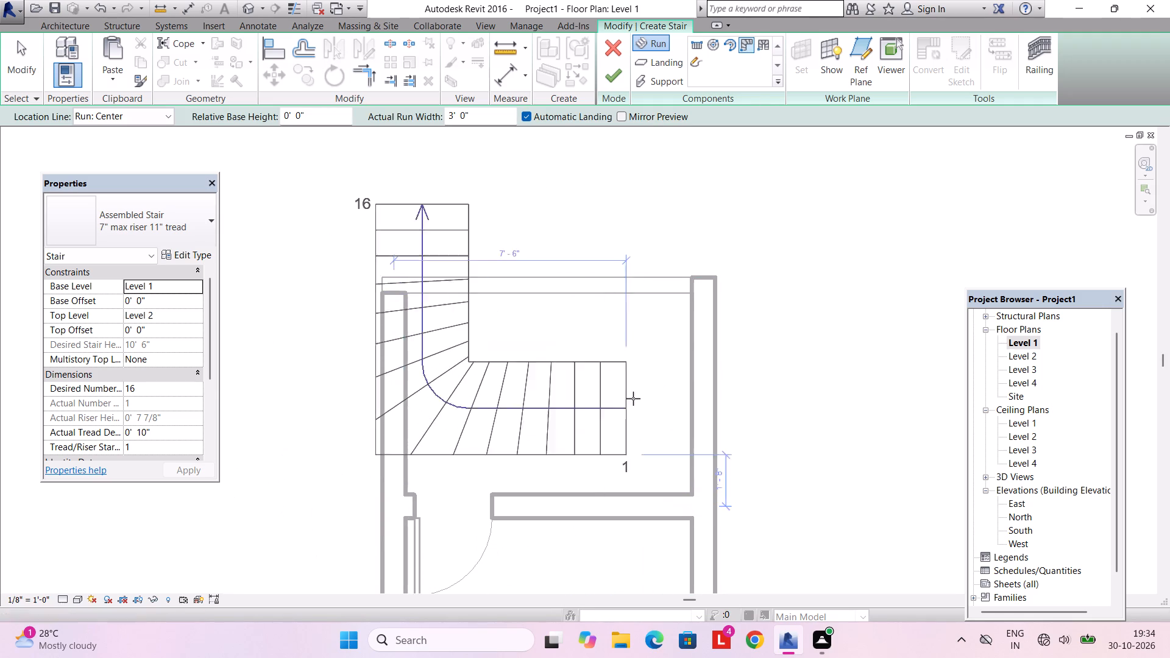
{"action": "key", "text": "space"}
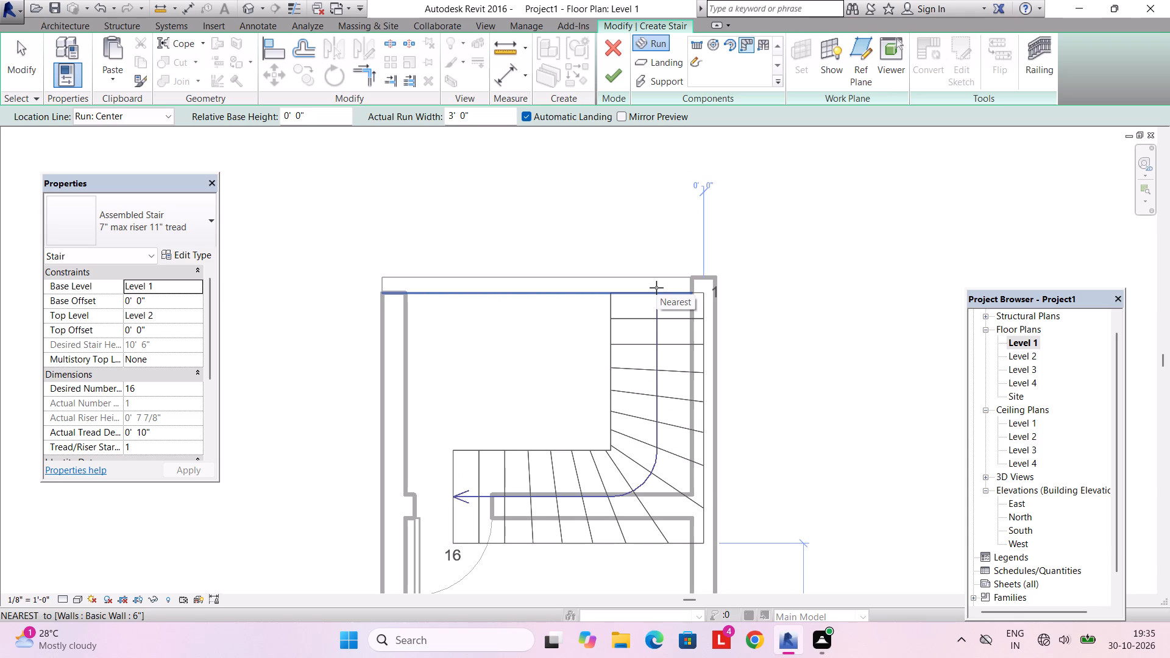
{"action": "key", "text": "space"}
{"action": "key", "text": "space"}
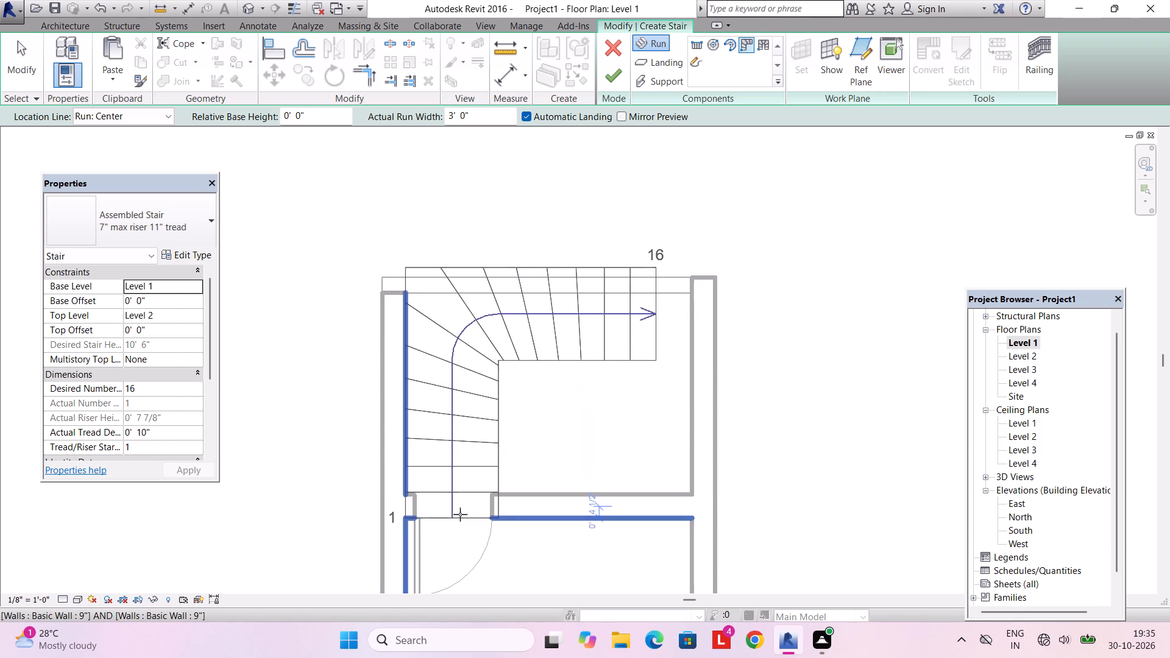
{"action": "key", "text": "space"}
{"action": "key", "text": "space"}
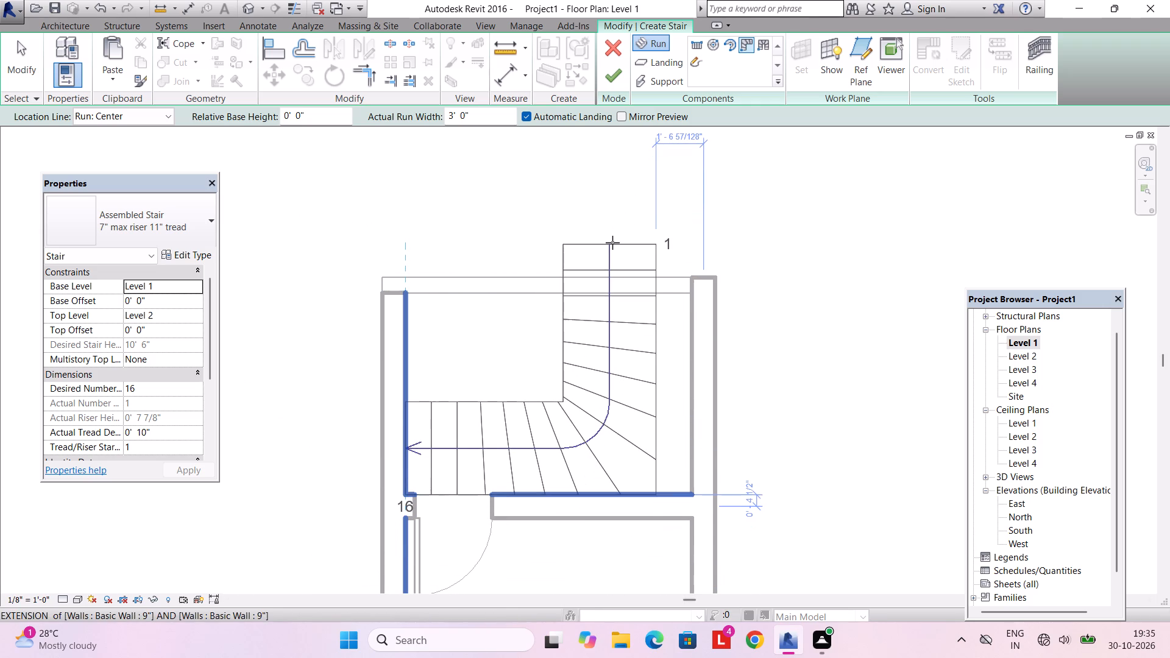
{"action": "key", "text": "space"}
{"action": "key", "text": "space"}
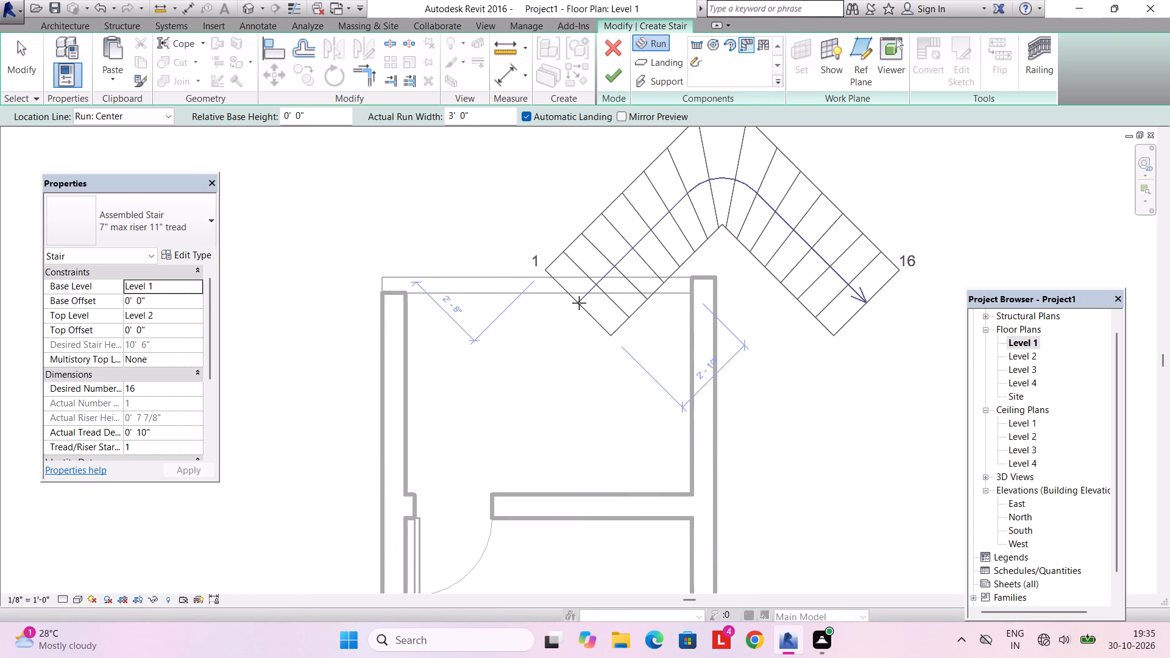
{"action": "key", "text": "space"}
{"action": "key", "text": "space"}
{"action": "key", "text": "space"}
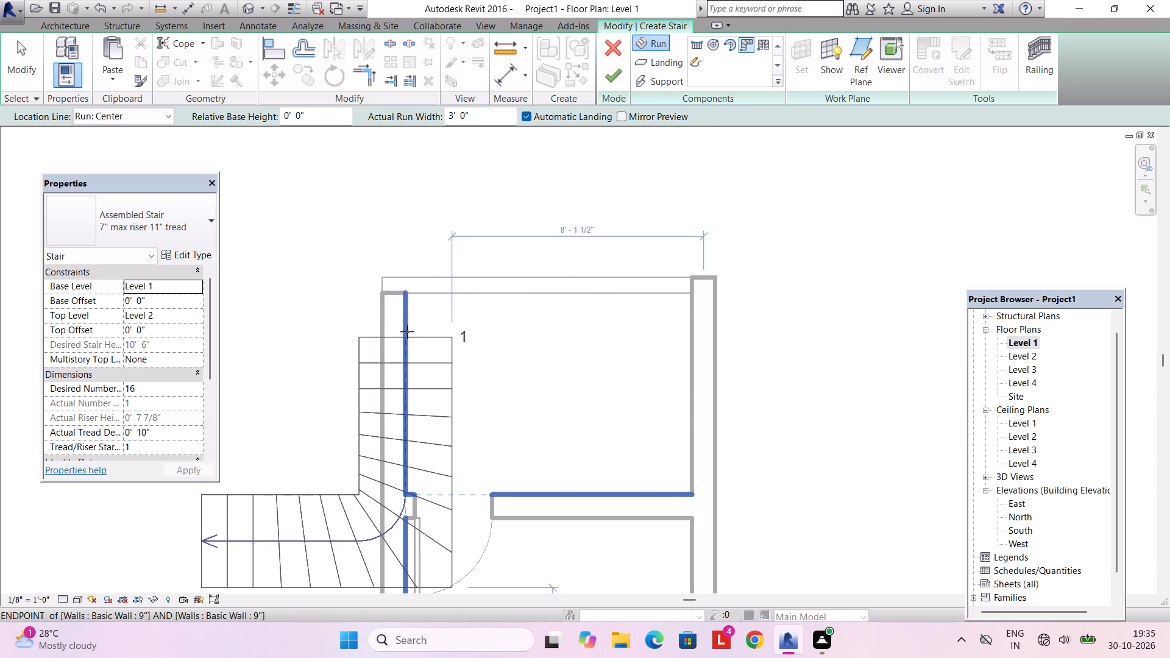
{"action": "key", "text": "space"}
{"action": "key", "text": "space"}
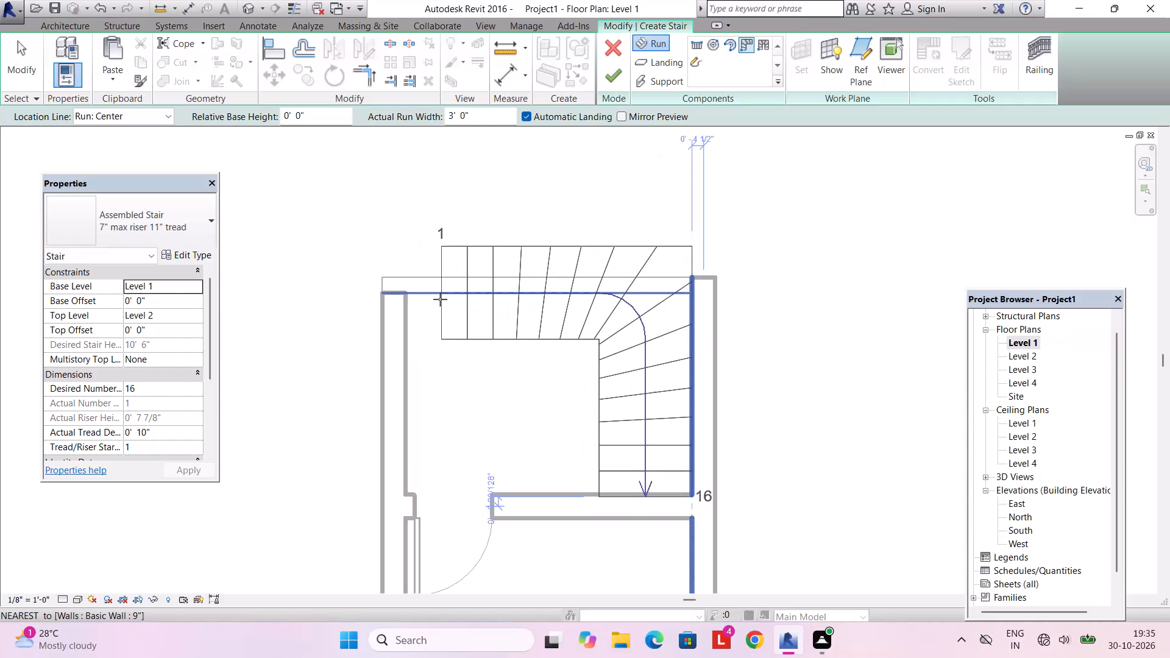
{"action": "left_click", "coordinate": [440, 299]}
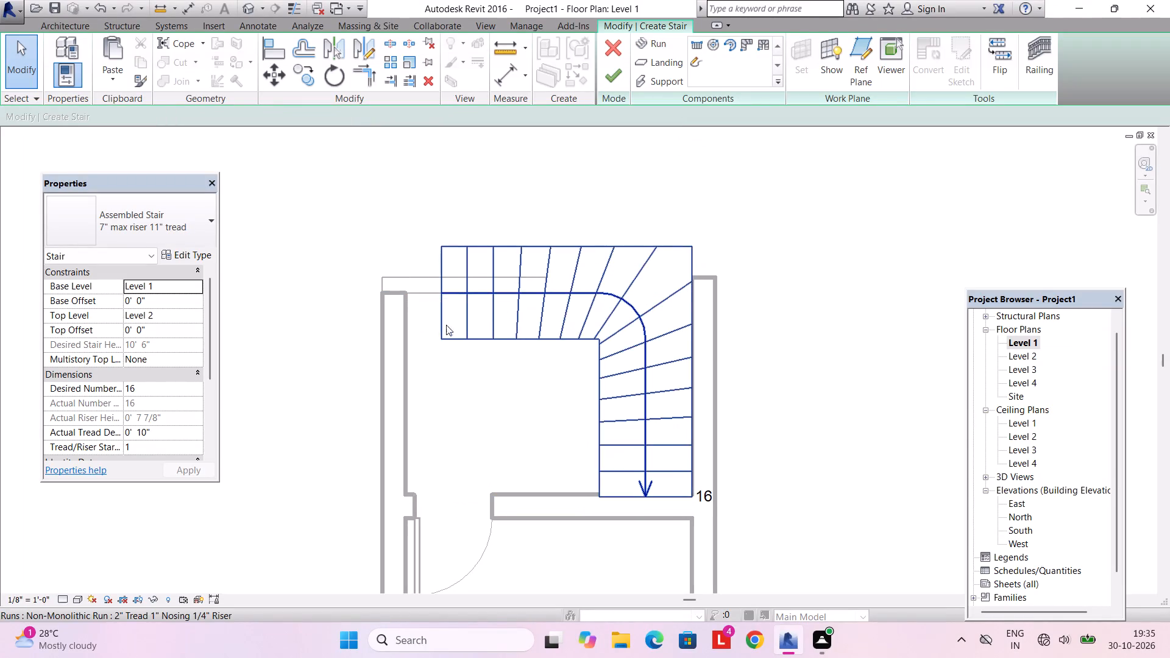
Set the L-shaped winder run's width to 2.5'.
{"action": "left_click", "coordinate": [658, 497]}
{"action": "left_click", "coordinate": [395, 293]}
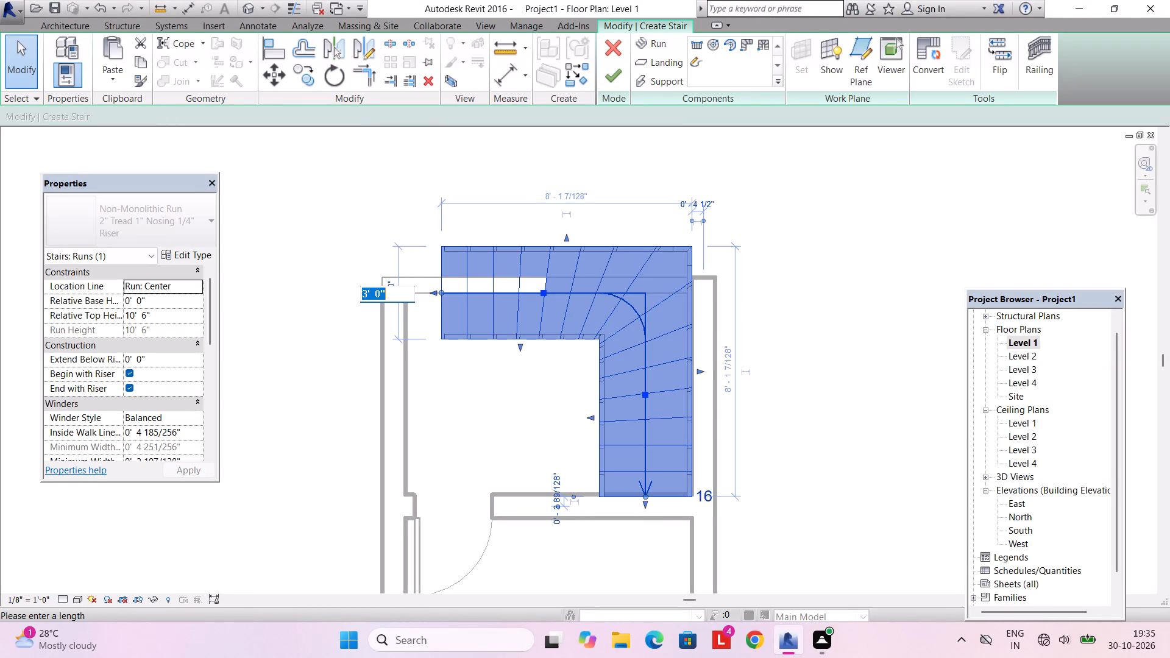
{"action": "type", "text": "2.5'"}
{"action": "key", "text": "Return"}
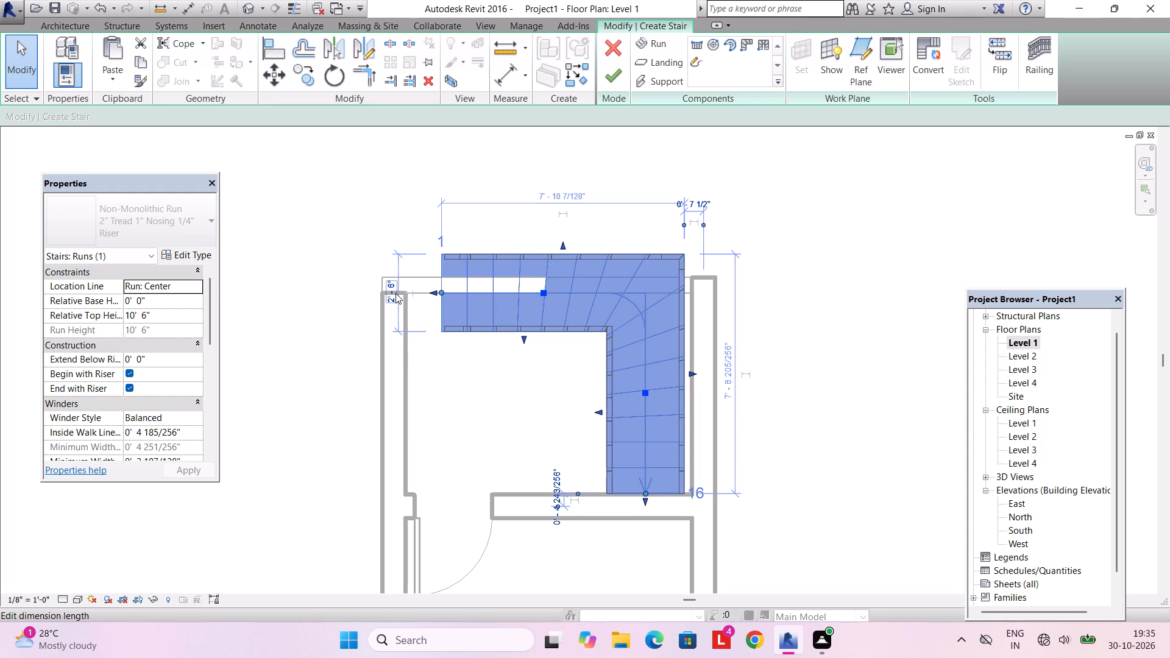
{"action": "key", "text": "Escape"}
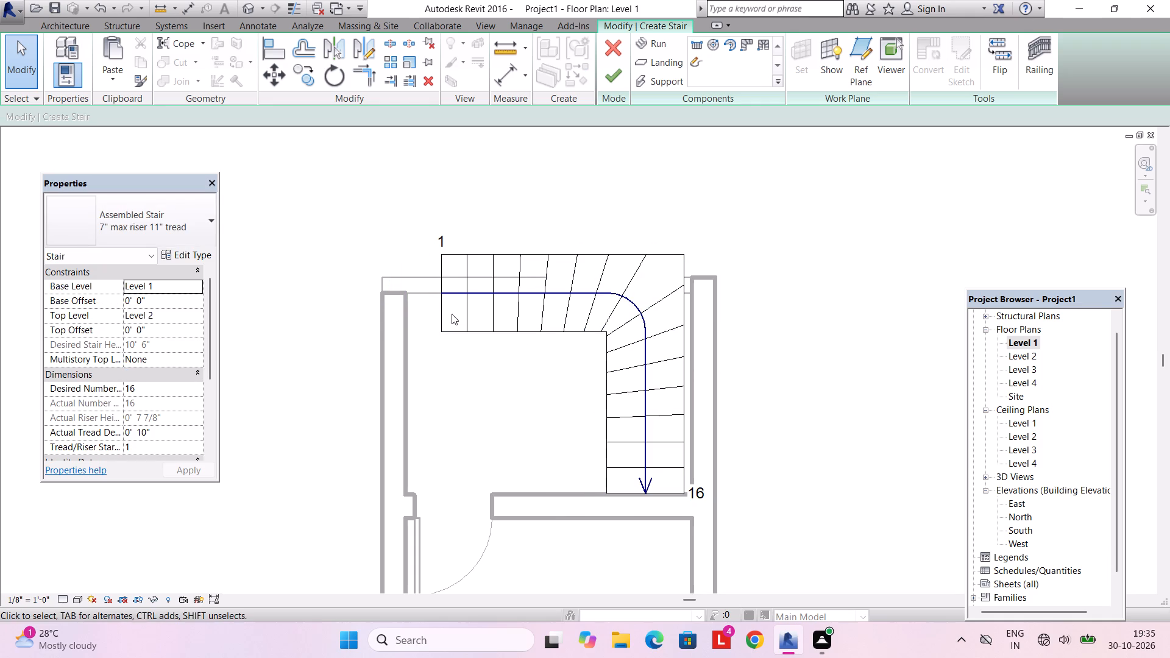
Extend the run's starting end to the inner face of the door-side wall, making that leg about 9' long.
{"action": "left_click", "coordinate": [464, 323]}
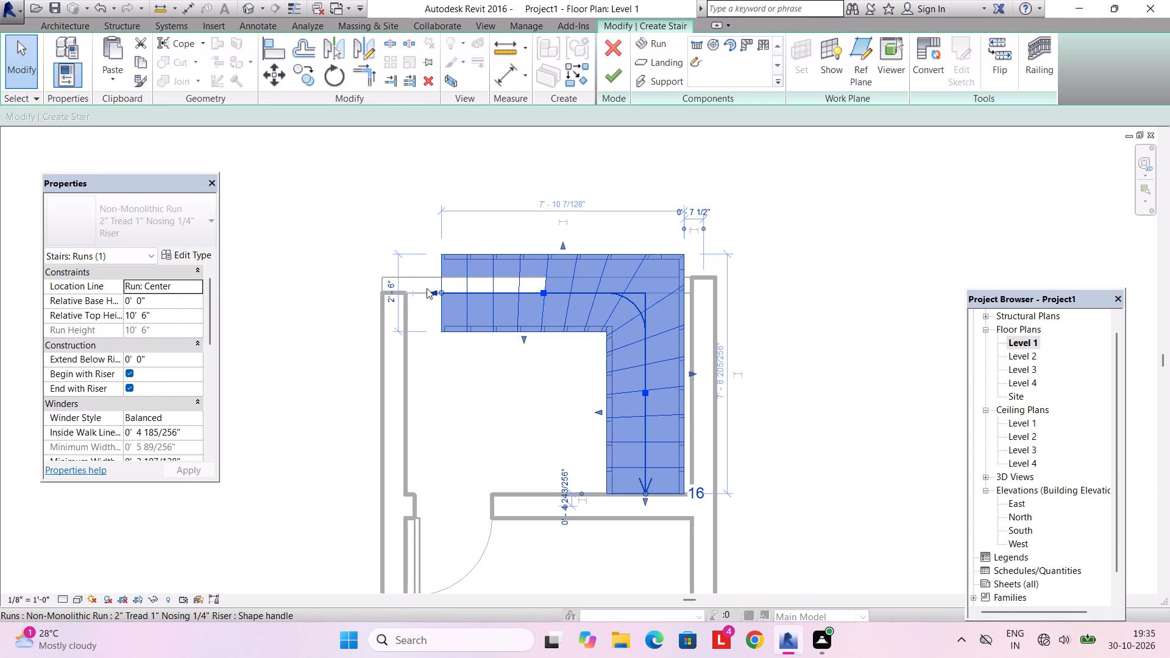
{"action": "left_click_drag", "start_coordinate": [433, 294], "coordinate": [414, 294]}
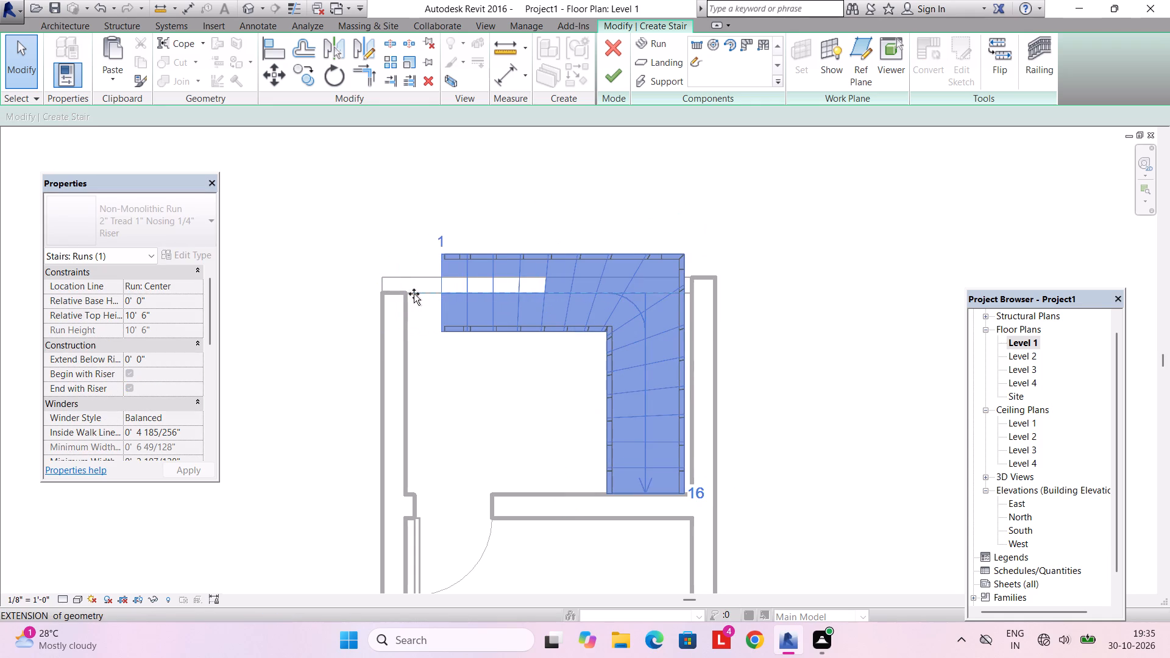
{"action": "left_click_drag", "start_coordinate": [414, 294], "coordinate": [405, 294]}
{"action": "key", "text": "Escape"}
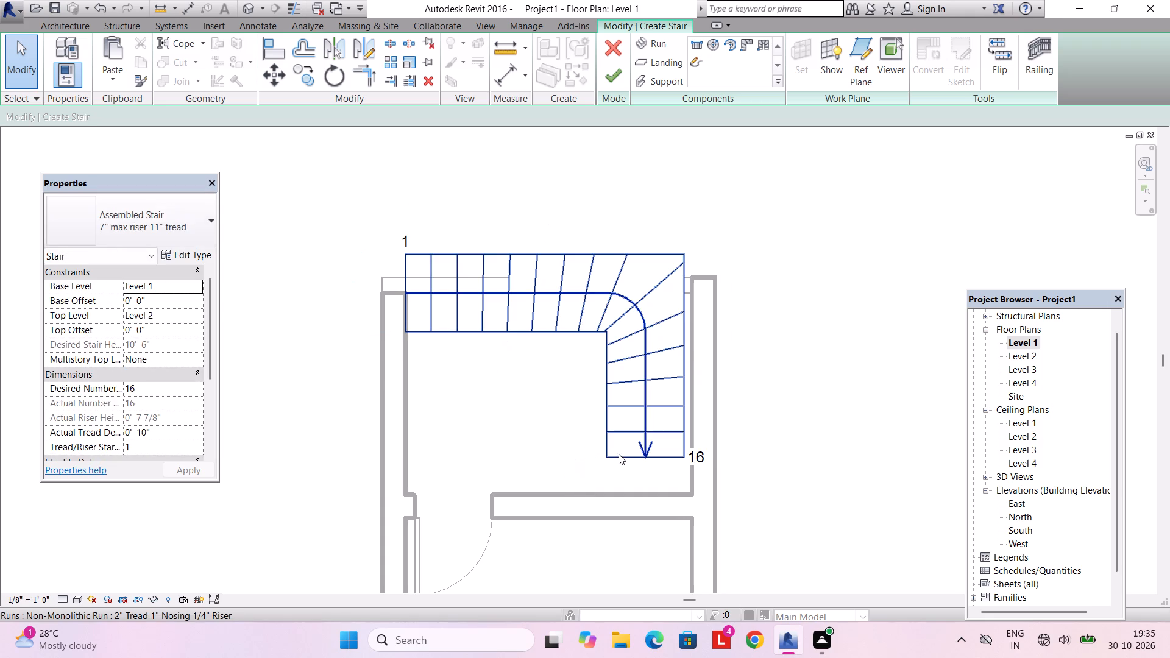
Nudge the L-shaped run inside the back room, with riser 16 at the partition wall and about 1" clear of the far side wall.
{"action": "left_click", "coordinate": [622, 455]}
{"action": "key", "text": "Down"}
{"action": "key", "text": "Down"}
{"action": "key", "text": "Down"}
{"action": "key", "text": "Down"}
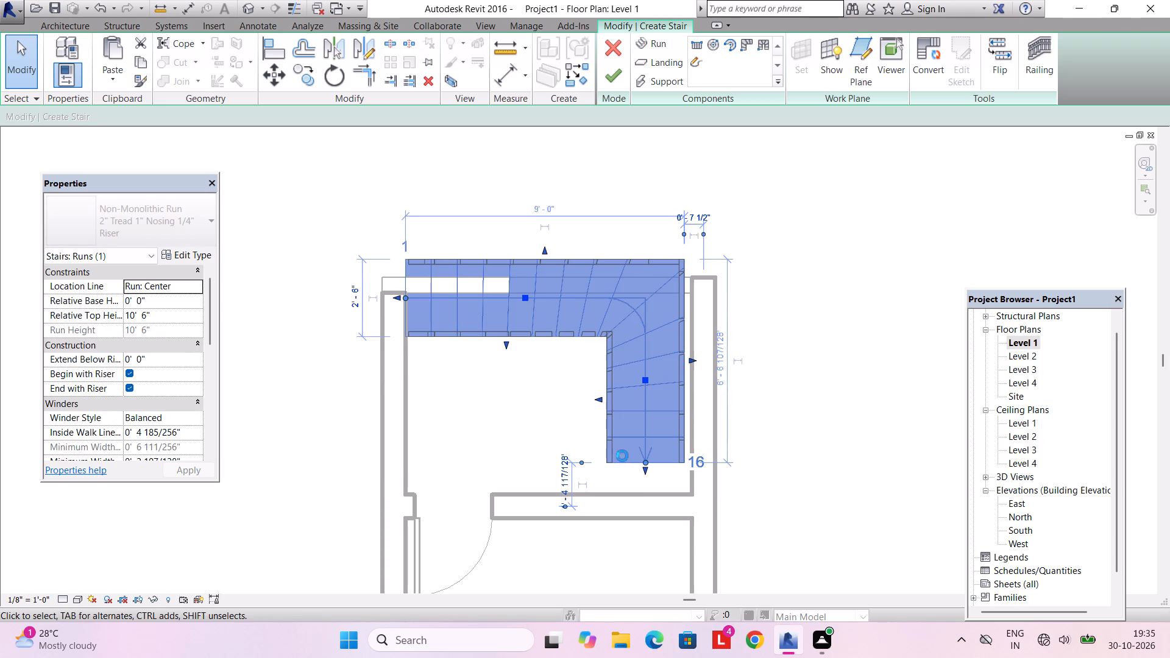
{"action": "key", "text": "Down"}
{"action": "key", "text": "Down"}
{"action": "key", "text": "Down"}
{"action": "key", "text": "Down"}
{"action": "key", "text": "Down"}
{"action": "key", "text": "Down"}
{"action": "key", "text": "Down"}
{"action": "key", "text": "Down"}
{"action": "key", "text": "Down"}
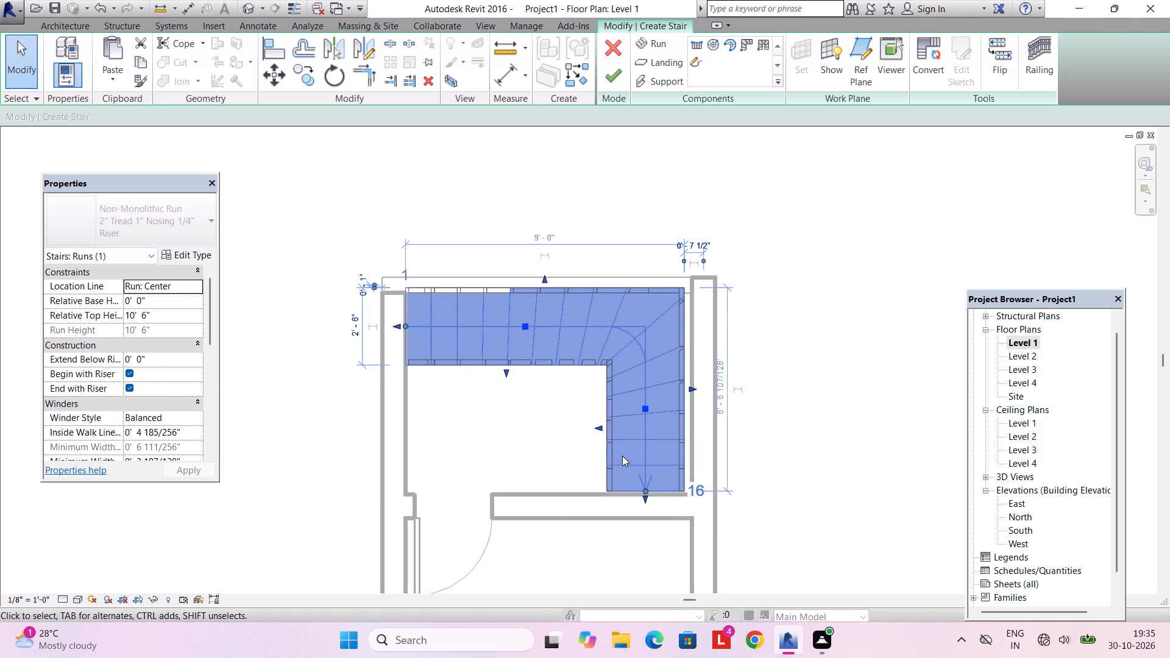
{"action": "key", "text": "Down"}
{"action": "key", "text": "Right"}
{"action": "key", "text": "Right"}
{"action": "key", "text": "Right"}
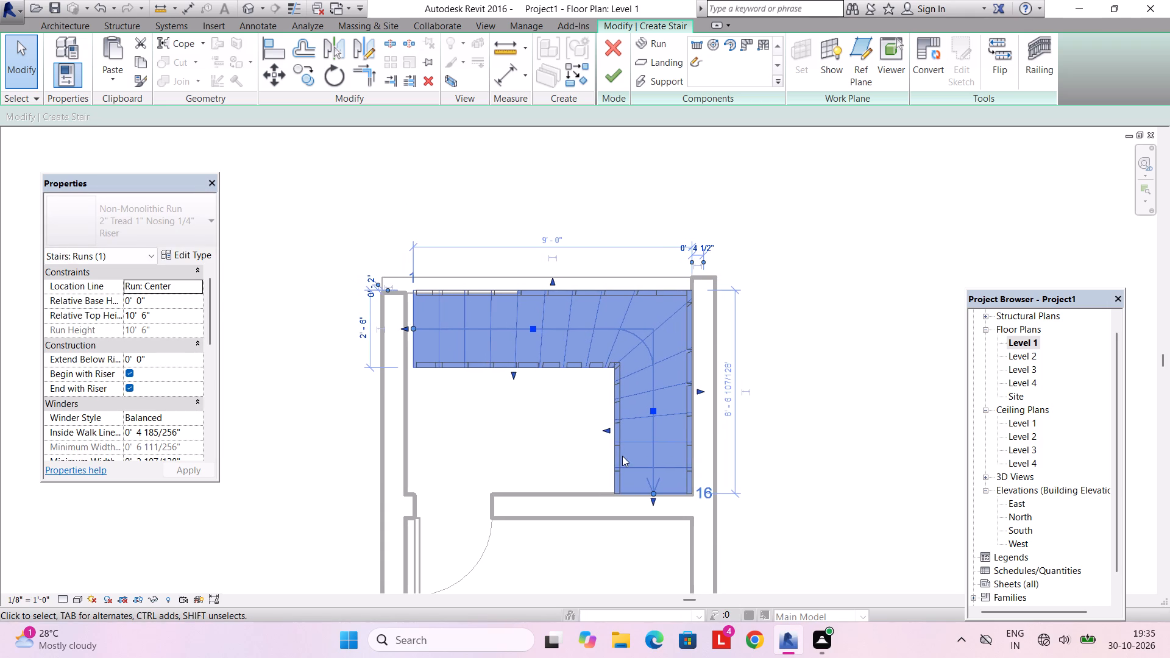
{"action": "key", "text": "Left"}
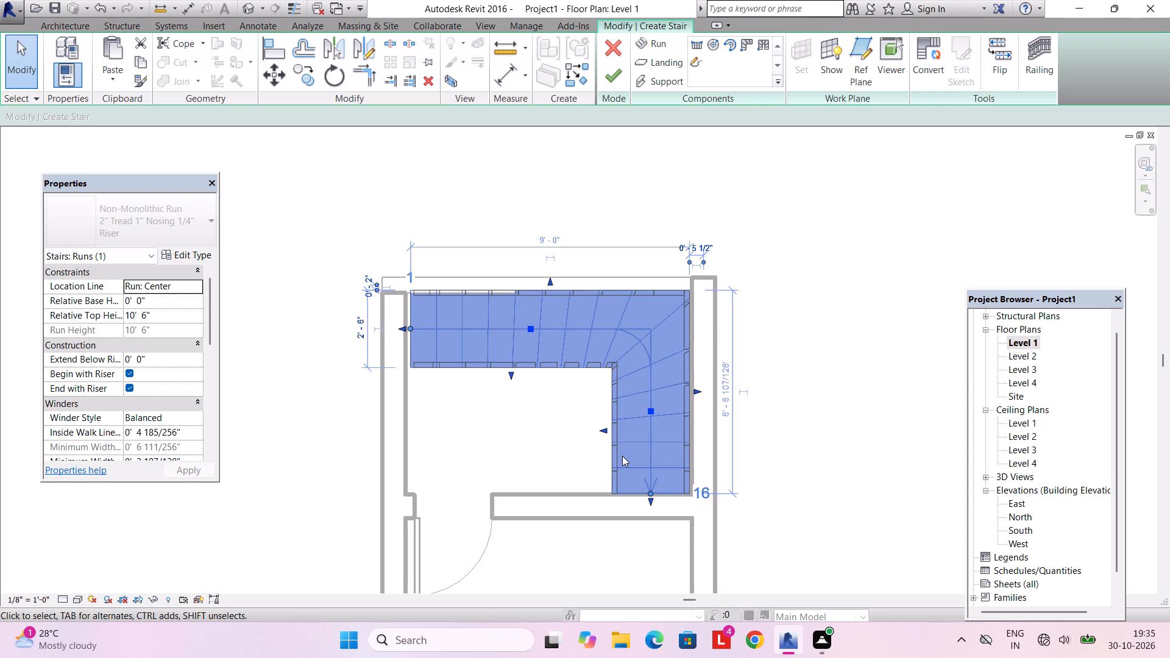
Check the run's fit against the surrounding walls and finish the L-shaped winder stair.
{"action": "scroll", "coordinate": [622, 456], "scroll_direction": "up", "scroll_amount": 3}
{"action": "scroll", "coordinate": [623, 453], "scroll_direction": "down", "scroll_amount": 2}
{"action": "scroll", "coordinate": [623, 453], "scroll_direction": "up", "scroll_amount": 2}
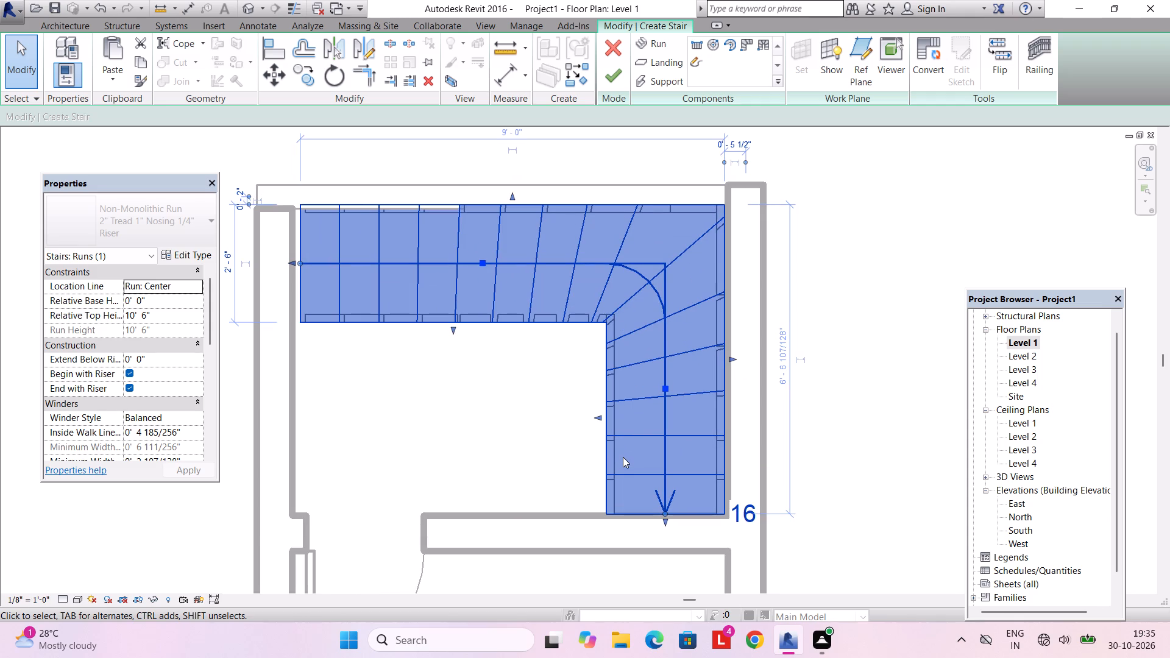
{"action": "key", "text": "Escape"}
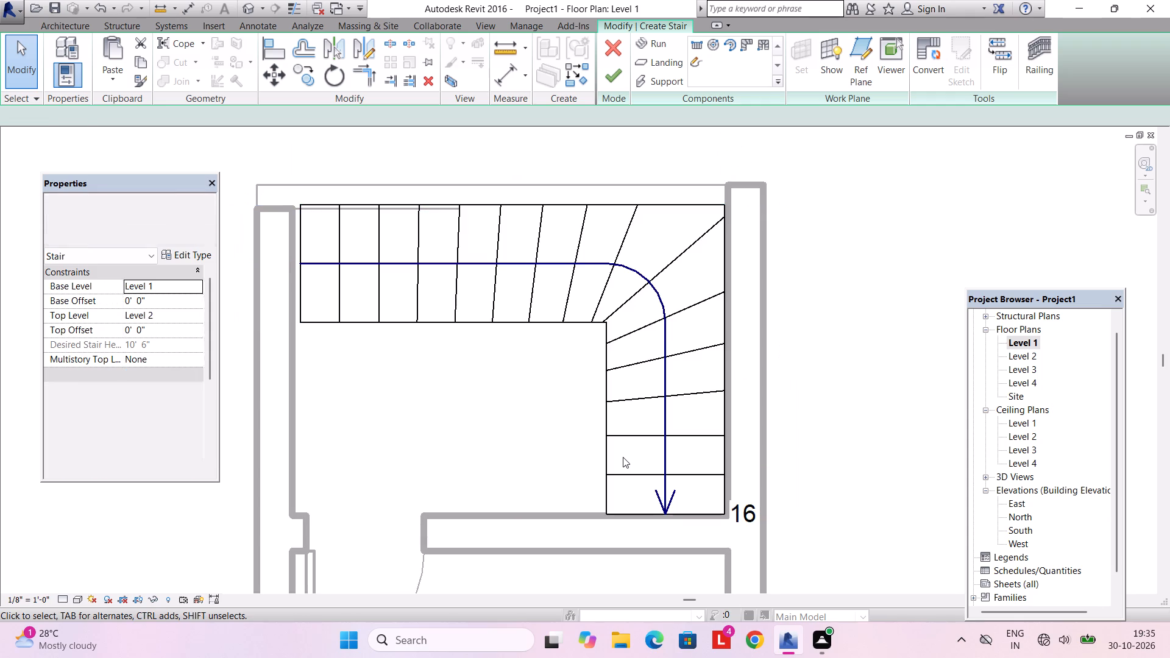
{"action": "scroll", "coordinate": [623, 457], "scroll_direction": "down", "scroll_amount": 3}
{"action": "scroll", "coordinate": [626, 437], "scroll_direction": "up", "scroll_amount": 1}
{"action": "left_click", "coordinate": [547, 364]}
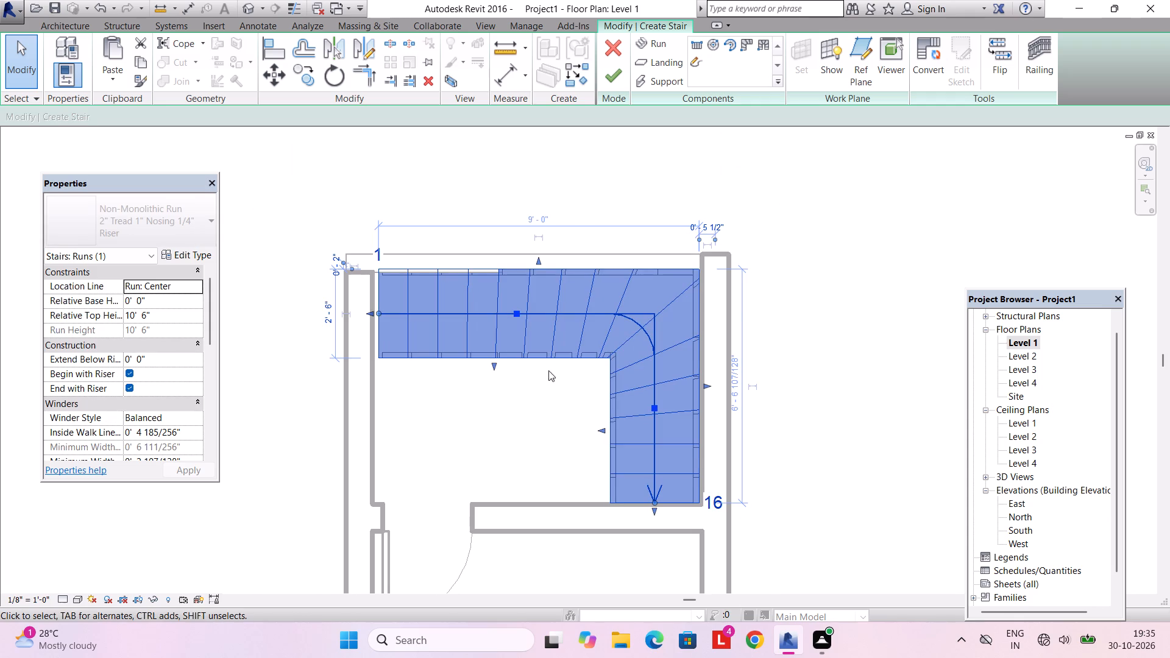
{"action": "key", "text": "Escape"}
{"action": "scroll", "coordinate": [641, 461], "scroll_direction": "up", "scroll_amount": 2}
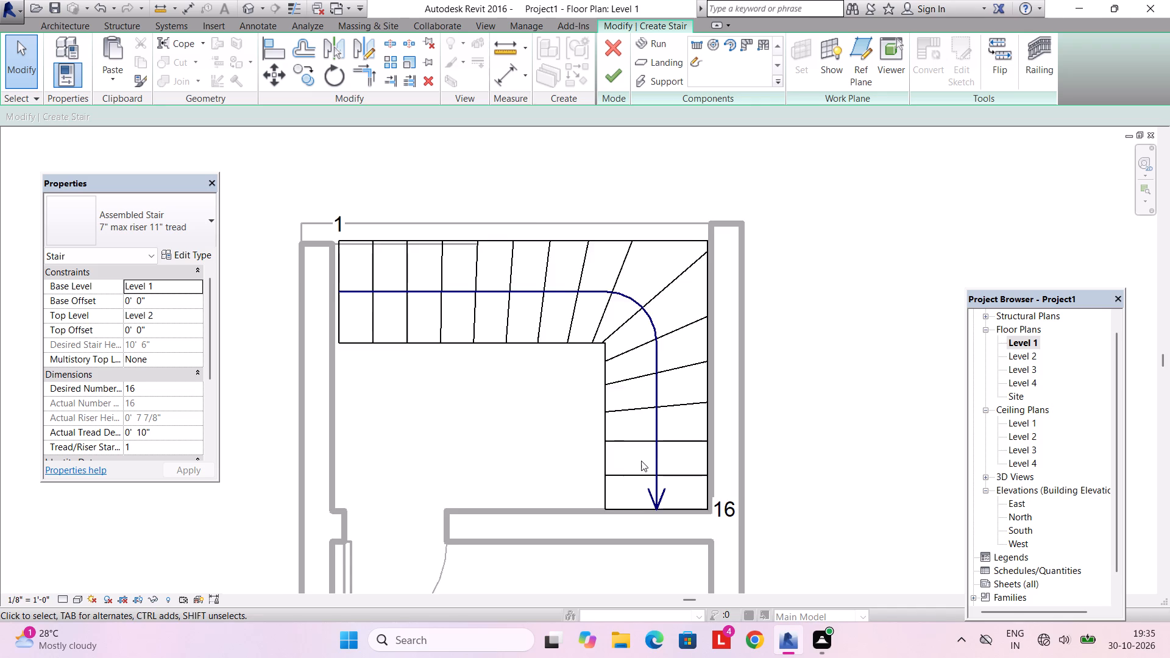
{"action": "left_click", "coordinate": [593, 453]}
{"action": "left_click", "coordinate": [601, 73]}
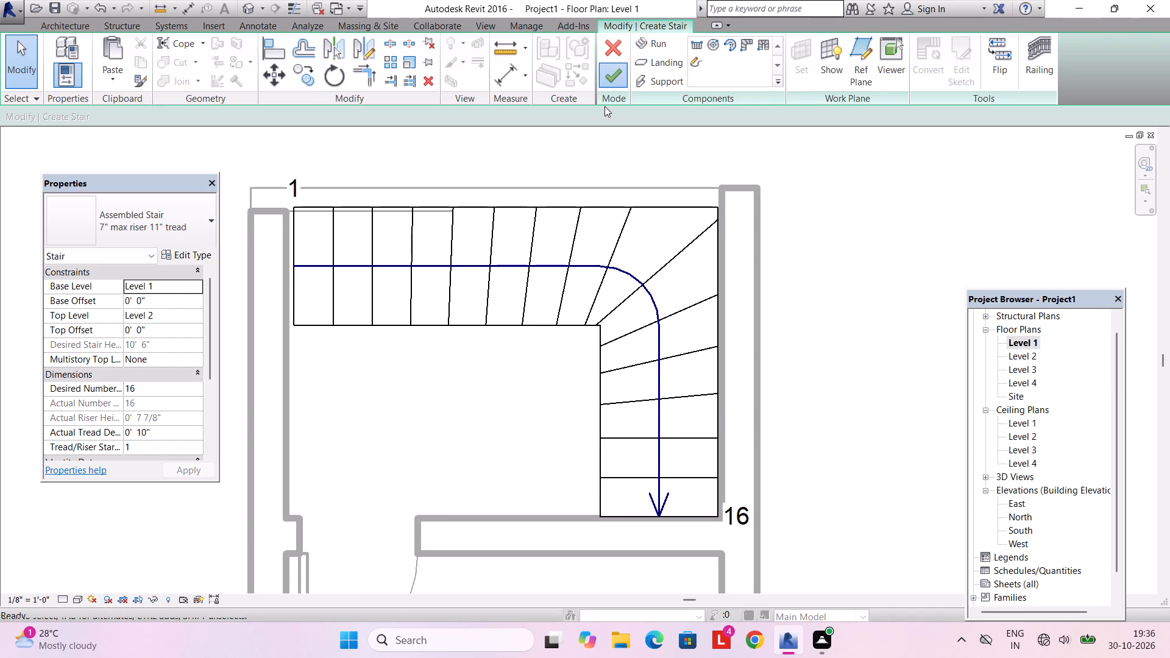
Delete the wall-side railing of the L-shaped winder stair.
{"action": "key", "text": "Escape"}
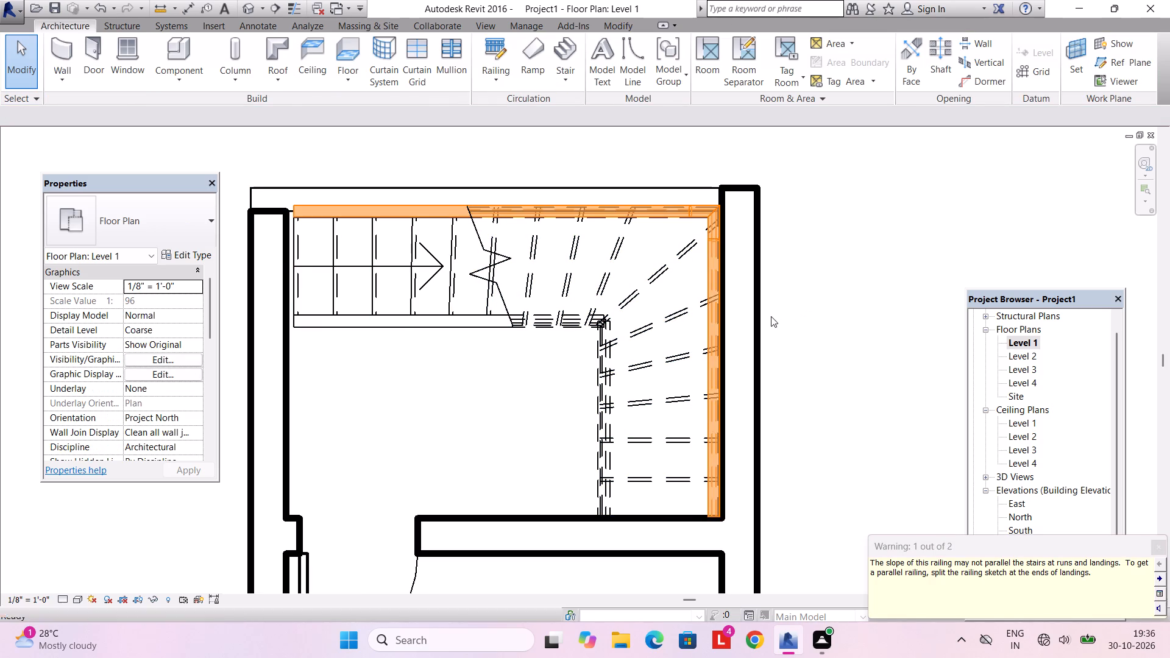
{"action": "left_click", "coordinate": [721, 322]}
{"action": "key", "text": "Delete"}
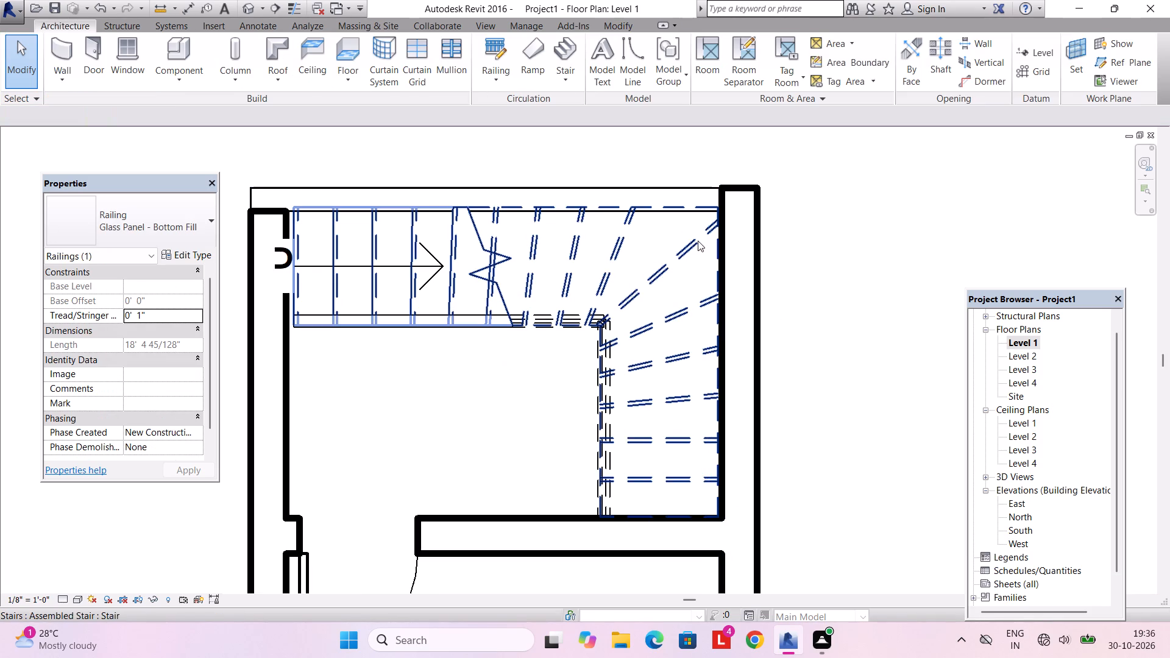
Examine the L-shaped winder stair in 3D from the back of the house, checking its relation to the level above.
{"action": "left_click", "coordinate": [488, 26]}
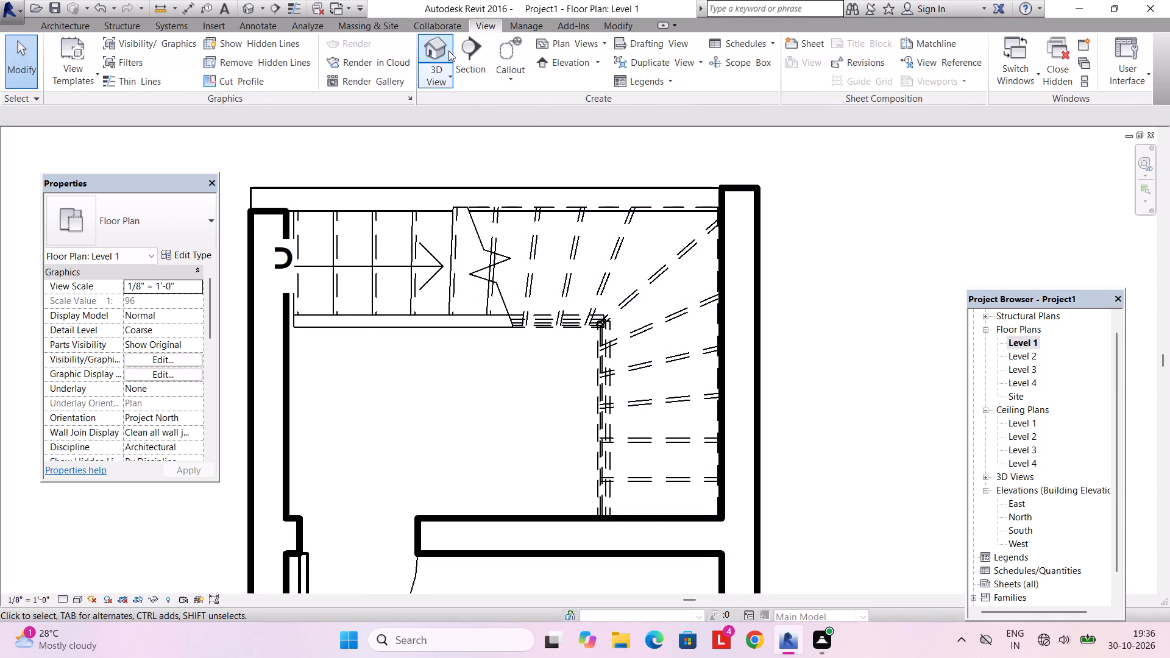
{"action": "left_click", "coordinate": [445, 51]}
{"action": "scroll", "coordinate": [510, 310], "scroll_direction": "down", "scroll_amount": 1}
{"action": "scroll", "coordinate": [514, 319], "scroll_direction": "up", "scroll_amount": 1}
{"action": "middle_click_drag", "start_coordinate": [524, 341], "coordinate": [443, 454], "text": "shift"}
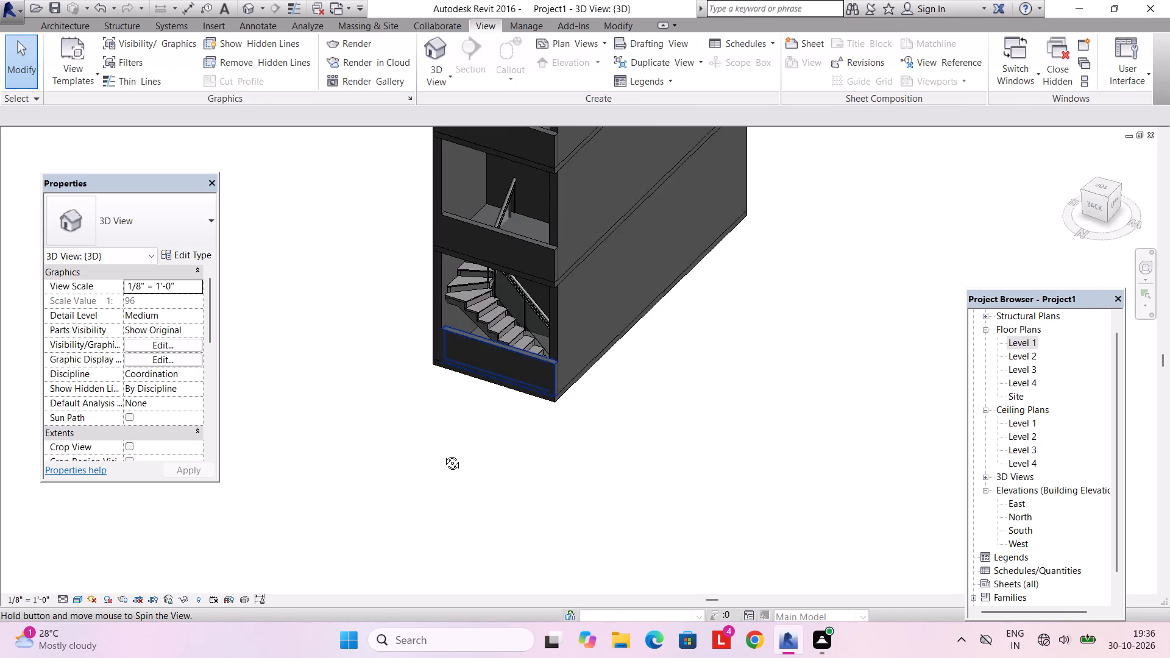
{"action": "middle_click_drag", "start_coordinate": [443, 454], "coordinate": [439, 456], "text": "shift"}
{"action": "middle_click_drag", "start_coordinate": [482, 390], "coordinate": [485, 451], "text": "shift"}
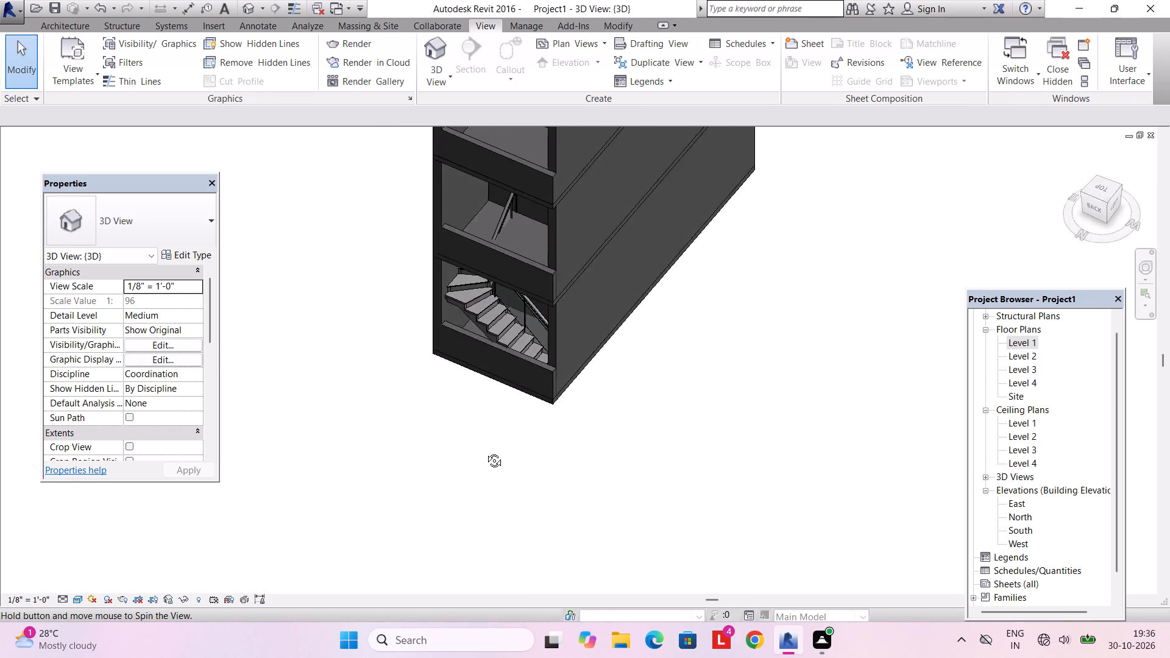
{"action": "middle_click_drag", "start_coordinate": [485, 451], "coordinate": [544, 378], "text": "shift"}
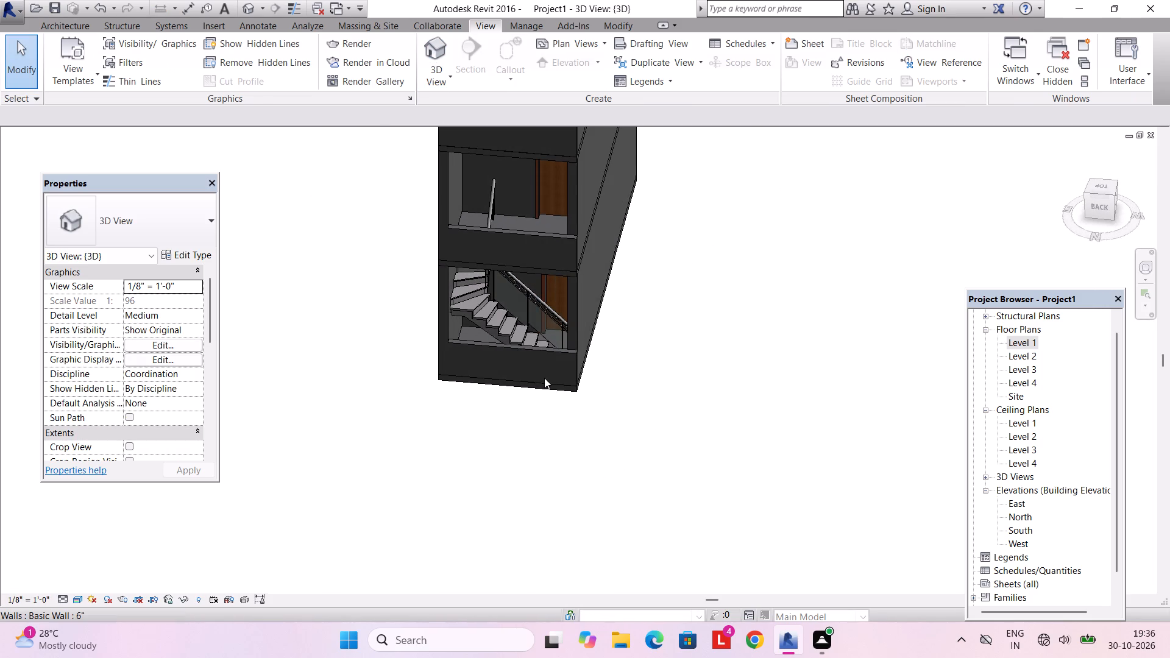
{"action": "middle_click_drag", "start_coordinate": [544, 378], "coordinate": [558, 410], "text": "shift"}
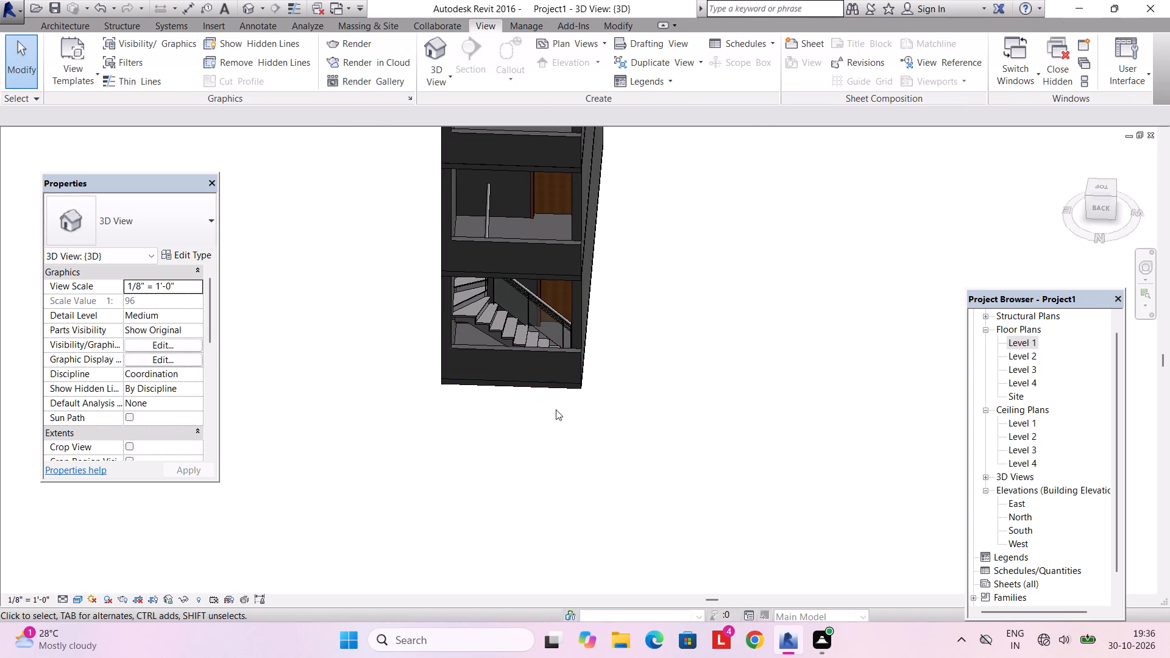
{"action": "middle_click_drag", "start_coordinate": [555, 409], "coordinate": [586, 476], "text": "shift"}
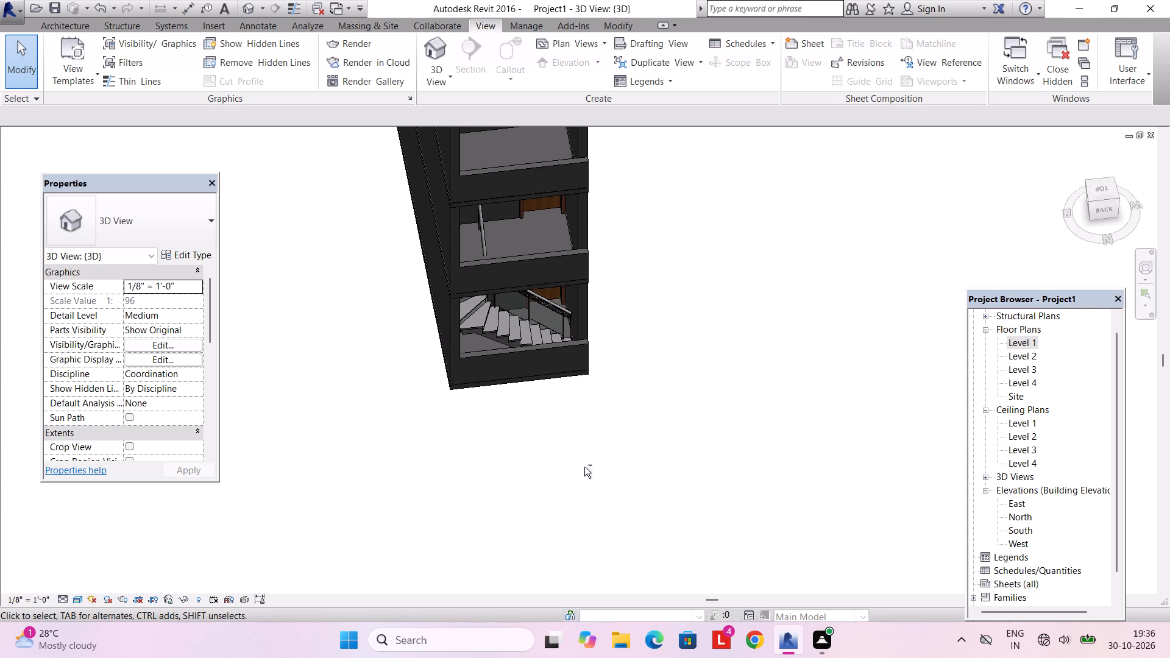
{"action": "middle_click_drag", "start_coordinate": [580, 470], "coordinate": [575, 318], "text": "shift"}
{"action": "middle_click_drag", "start_coordinate": [575, 318], "coordinate": [531, 346], "text": "shift"}
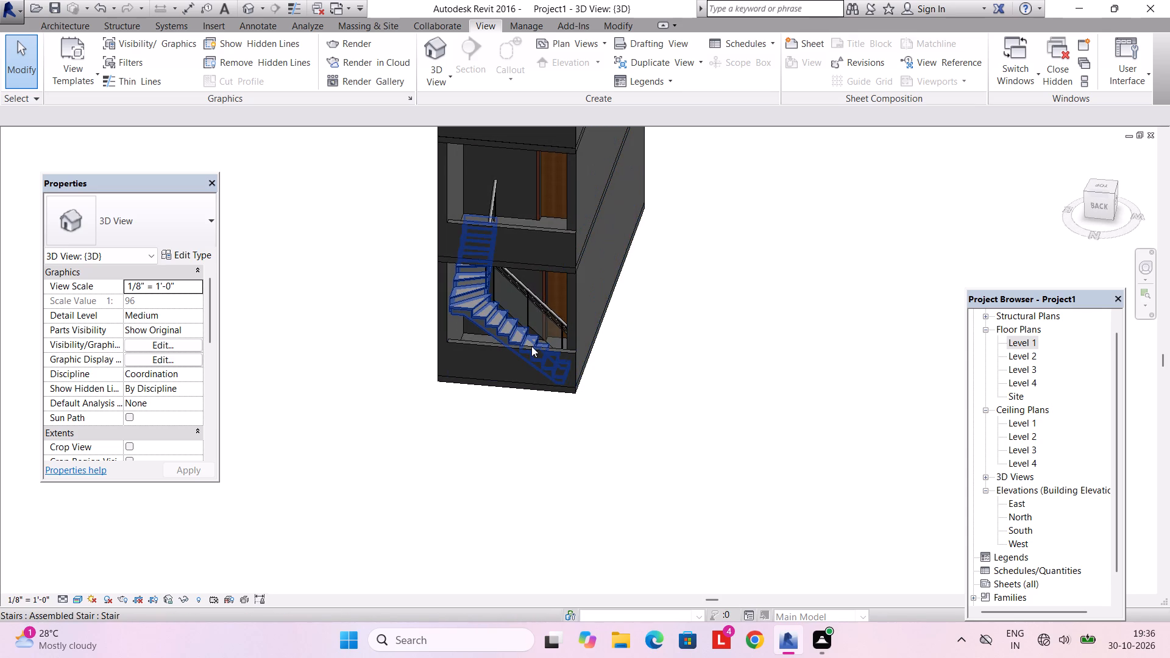
{"action": "middle_click_drag", "start_coordinate": [512, 396], "coordinate": [525, 420], "text": "shift"}
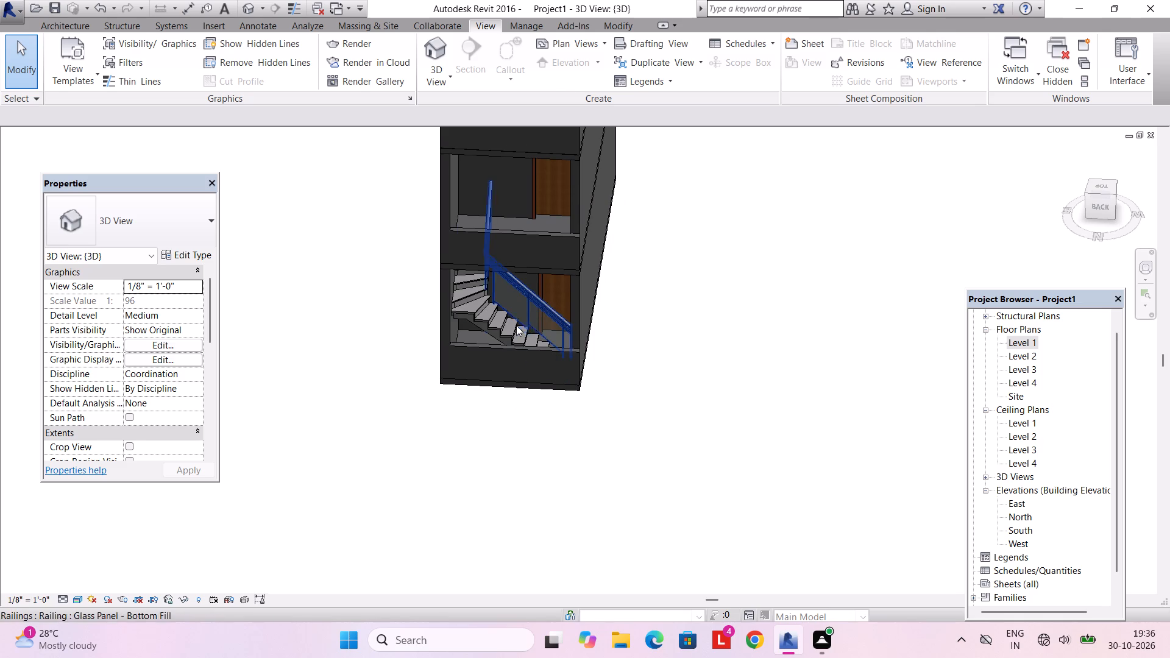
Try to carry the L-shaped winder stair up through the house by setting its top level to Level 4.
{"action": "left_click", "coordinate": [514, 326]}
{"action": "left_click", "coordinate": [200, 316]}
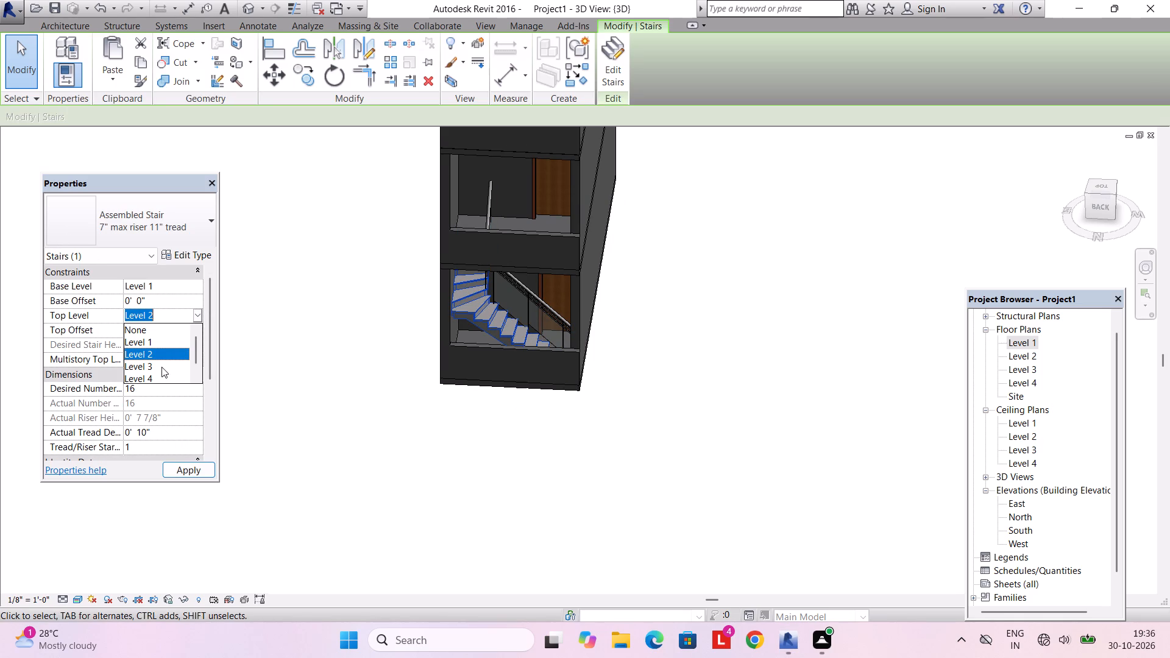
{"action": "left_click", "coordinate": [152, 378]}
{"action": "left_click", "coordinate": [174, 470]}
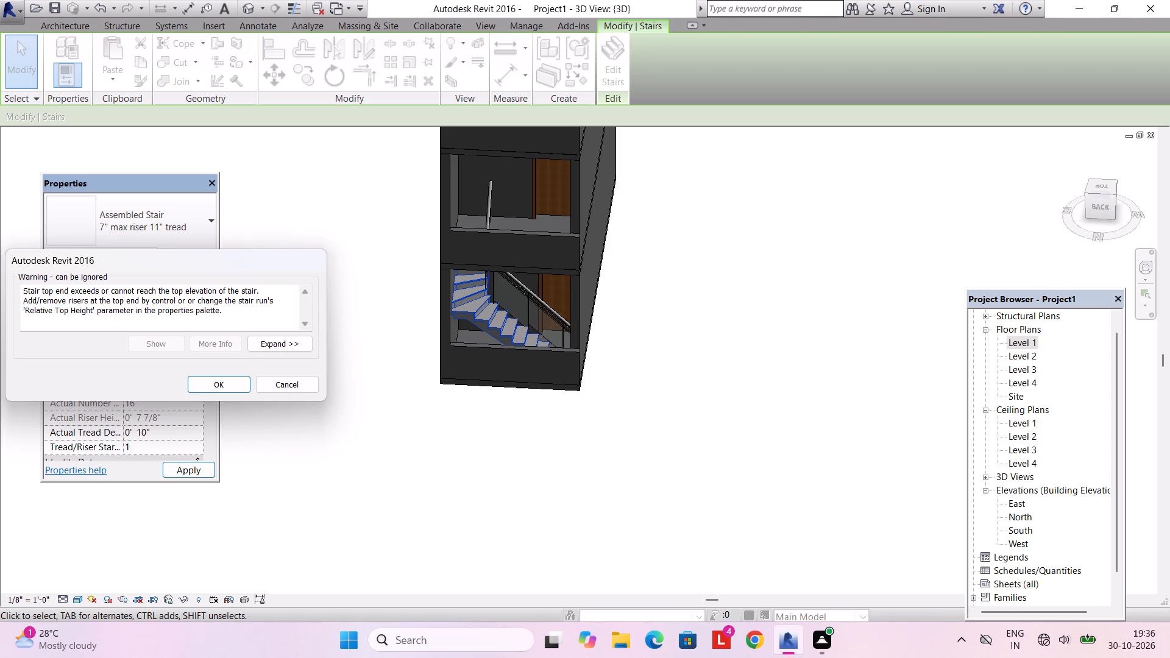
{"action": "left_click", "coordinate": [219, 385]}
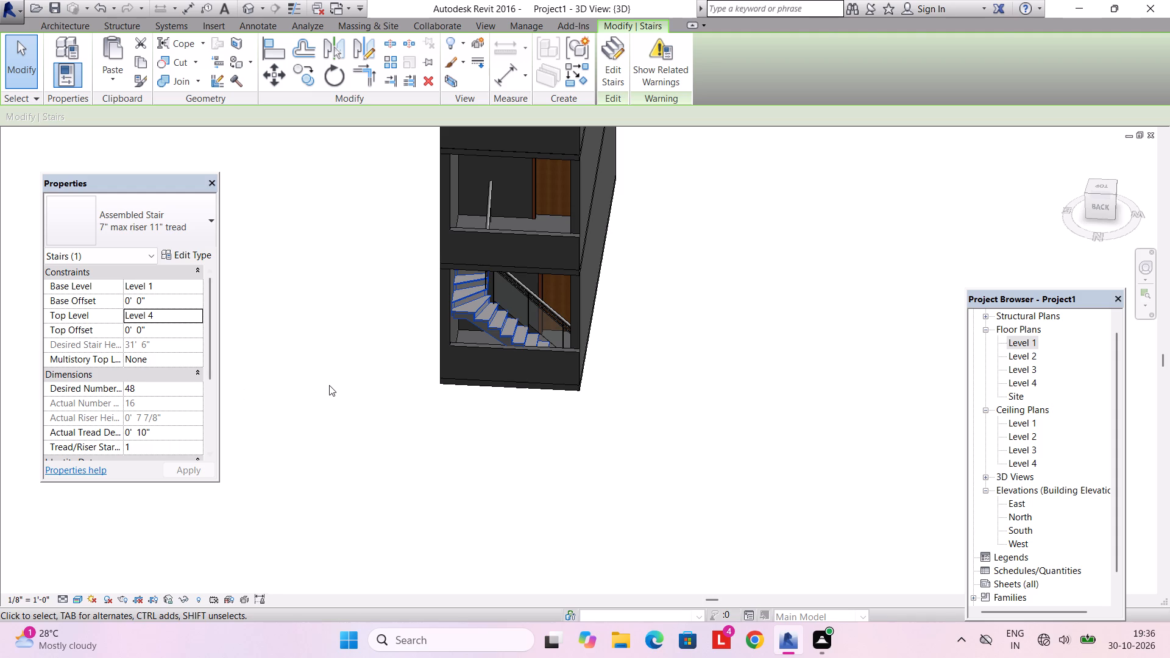
Delete the L-shaped winder stair.
{"action": "key", "text": "Delete"}
Start a new component stair in the Level 1 floor plan with the desired number of risers set to 18.
{"action": "double_click", "coordinate": [1023, 342]}
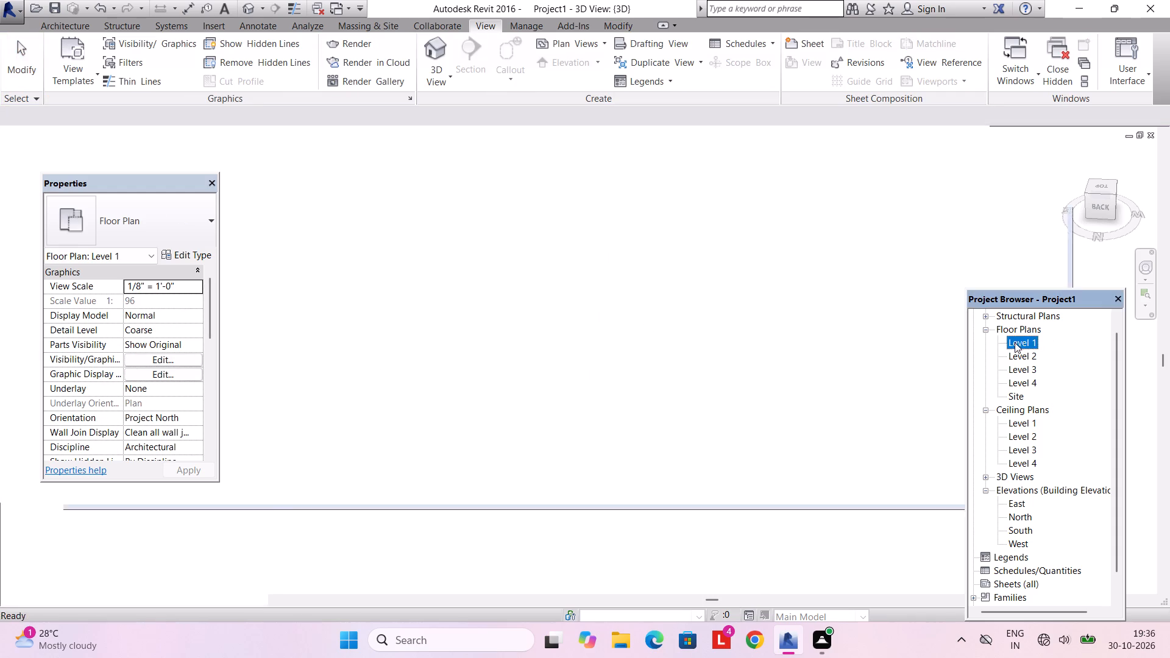
{"action": "scroll", "coordinate": [526, 284], "scroll_direction": "down", "scroll_amount": 7}
{"action": "middle_click_drag", "start_coordinate": [501, 316], "coordinate": [461, 350]}
{"action": "scroll", "coordinate": [461, 350], "scroll_direction": "down", "scroll_amount": 4}
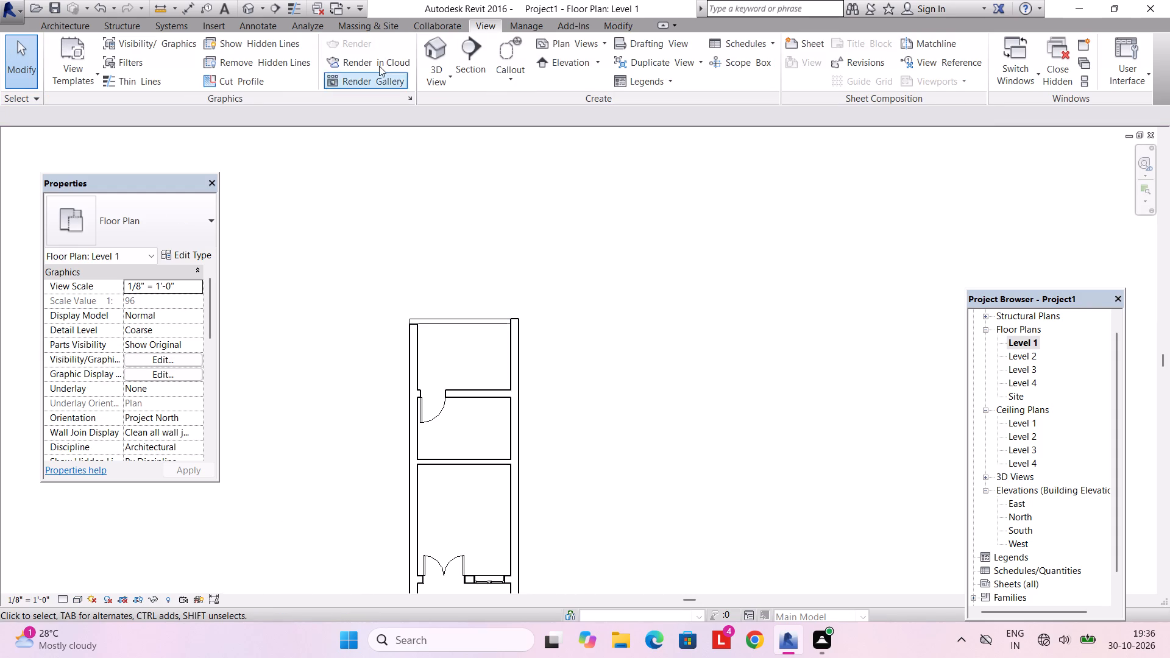
{"action": "left_click", "coordinate": [52, 27]}
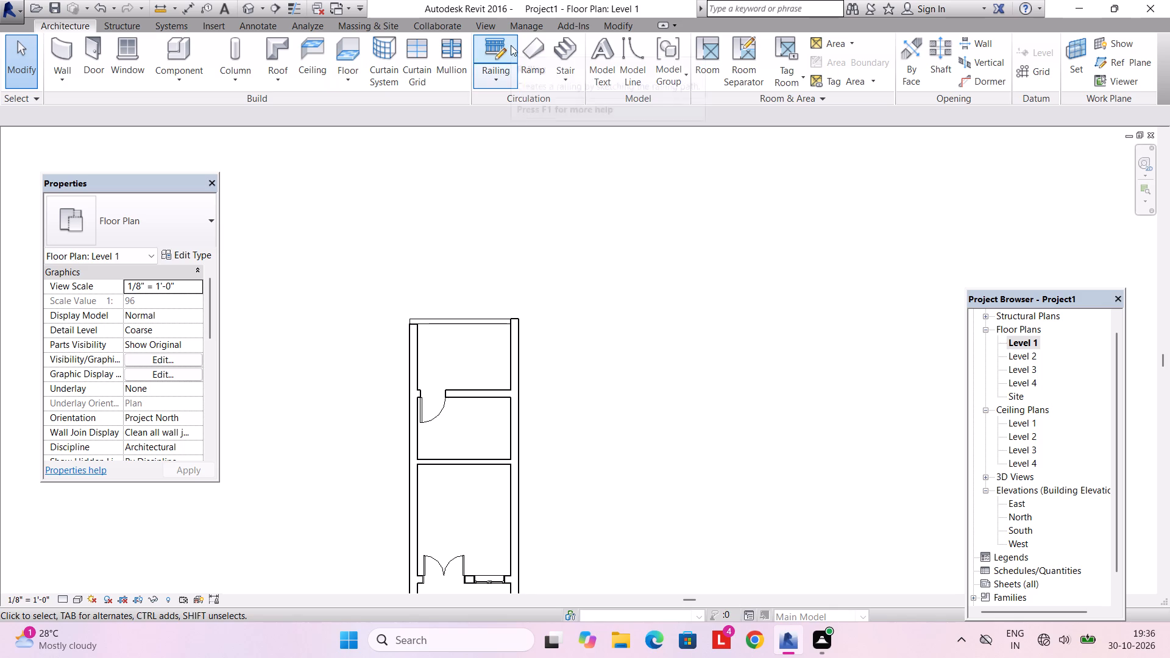
{"action": "left_click", "coordinate": [579, 54]}
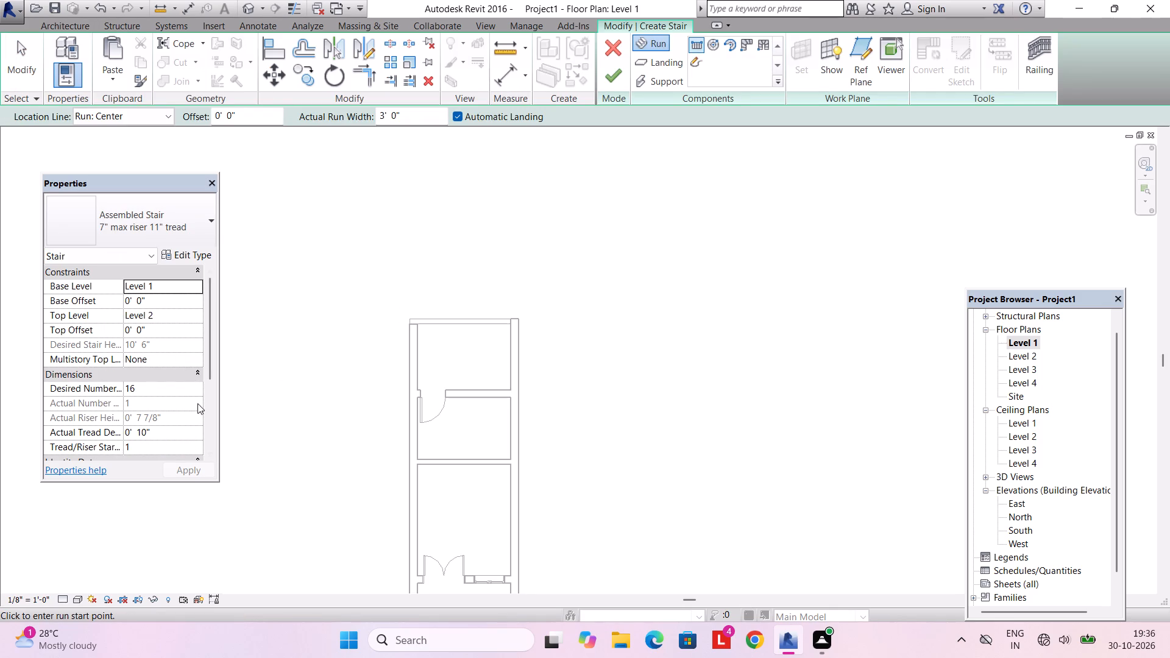
{"action": "left_click", "coordinate": [198, 385]}
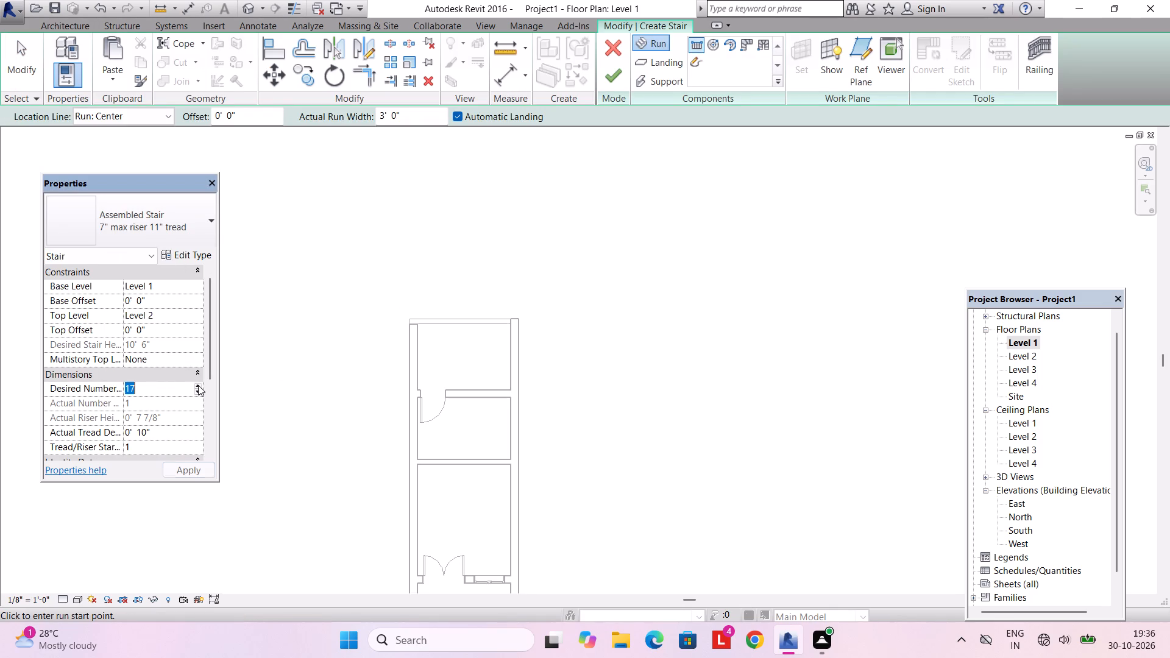
{"action": "left_click", "coordinate": [198, 384]}
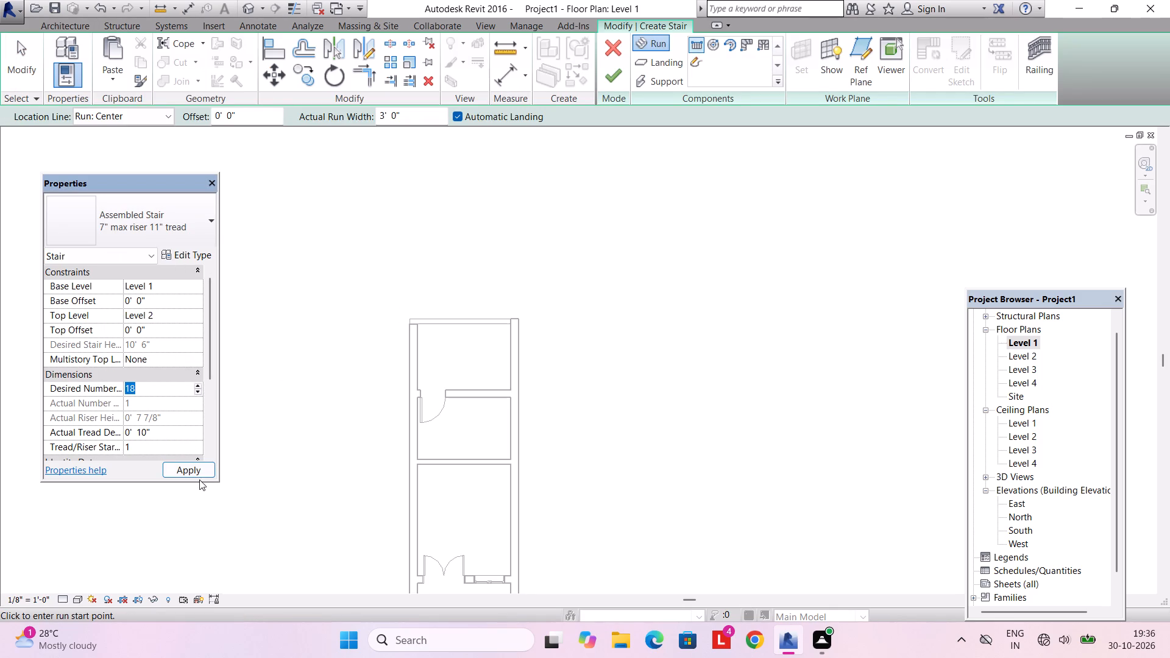
{"action": "left_click", "coordinate": [198, 465]}
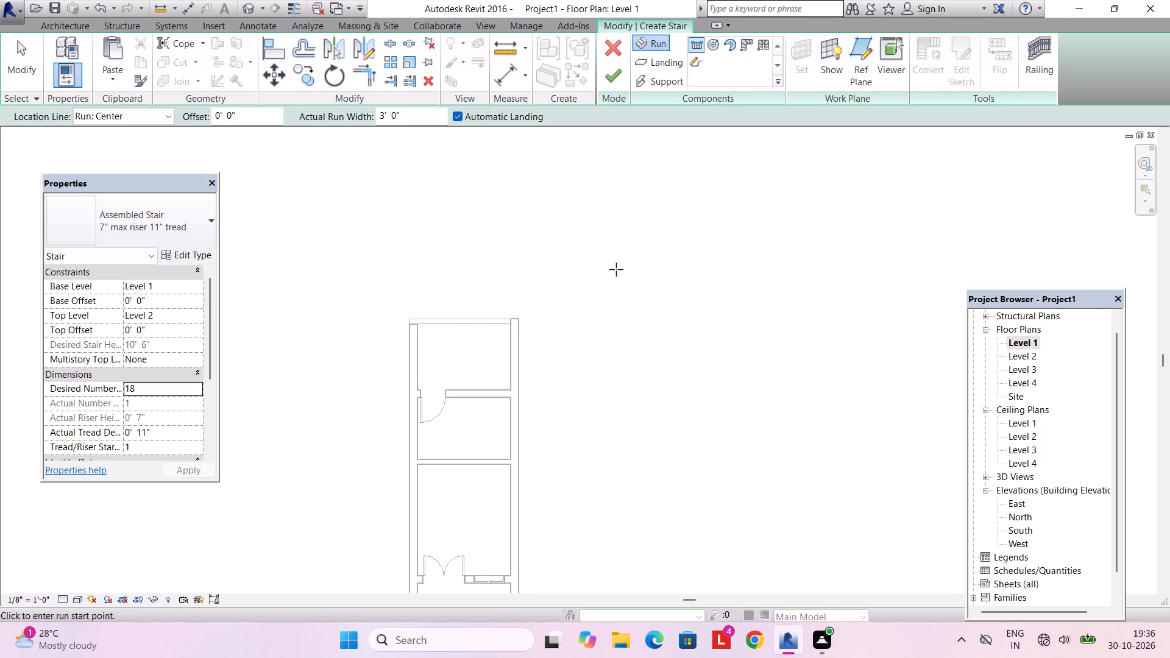
Place a U-shaped winder run in the back room, rotated so its turn meets the far side wall and both legs open toward the door-side wall.
{"action": "left_click", "coordinate": [756, 51]}
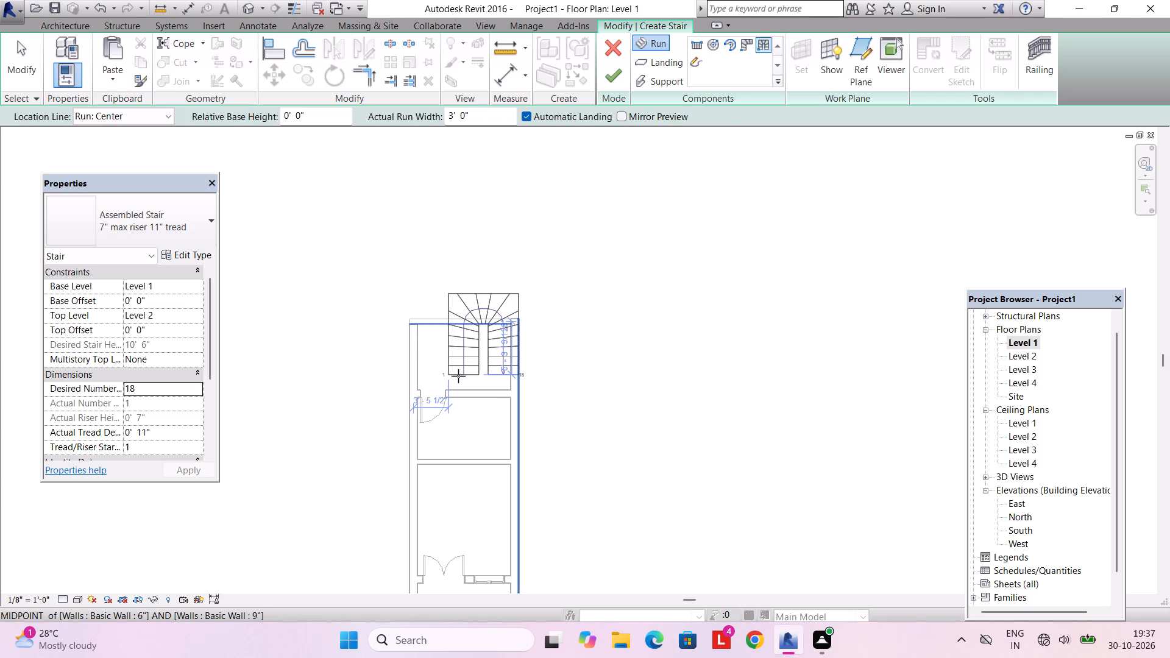
{"action": "key", "text": "space"}
{"action": "key", "text": "space"}
{"action": "key", "text": "space"}
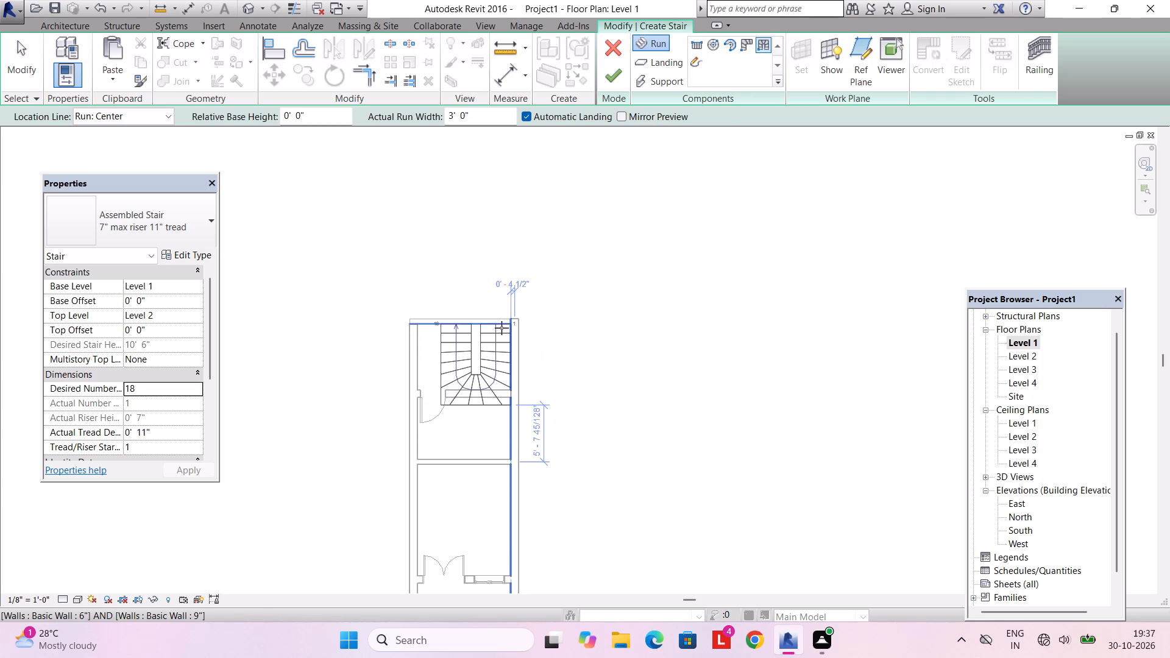
{"action": "key", "text": "space"}
{"action": "key", "text": "space"}
{"action": "scroll", "coordinate": [467, 336], "scroll_direction": "up", "scroll_amount": 7}
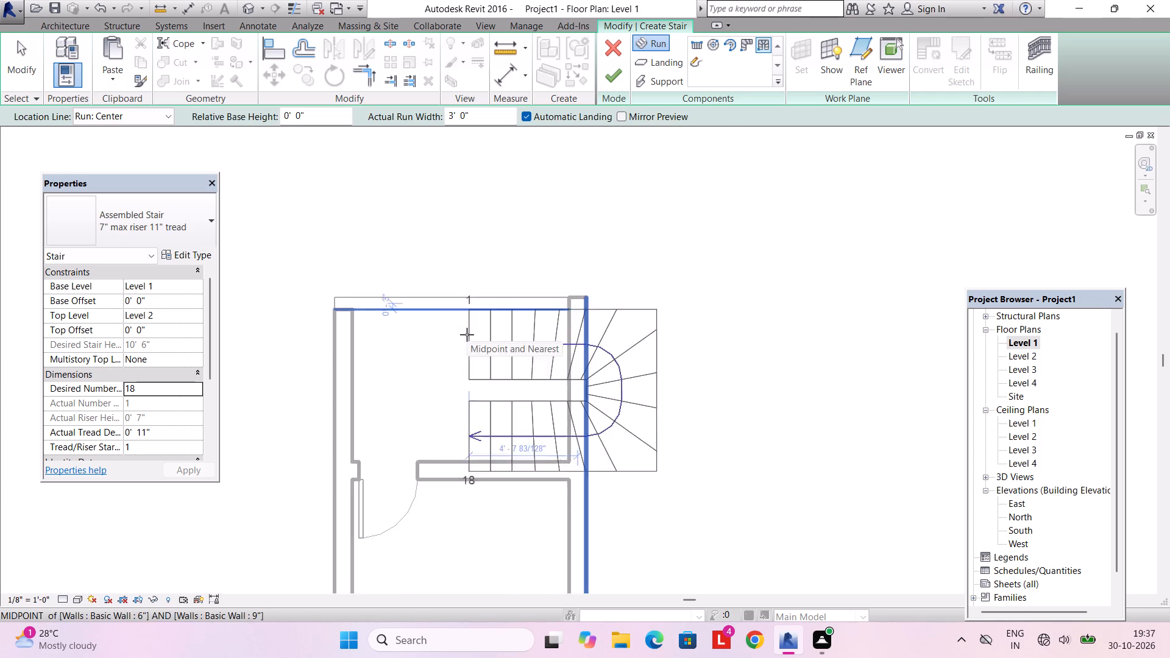
{"action": "scroll", "coordinate": [467, 334], "scroll_direction": "up", "scroll_amount": 2}
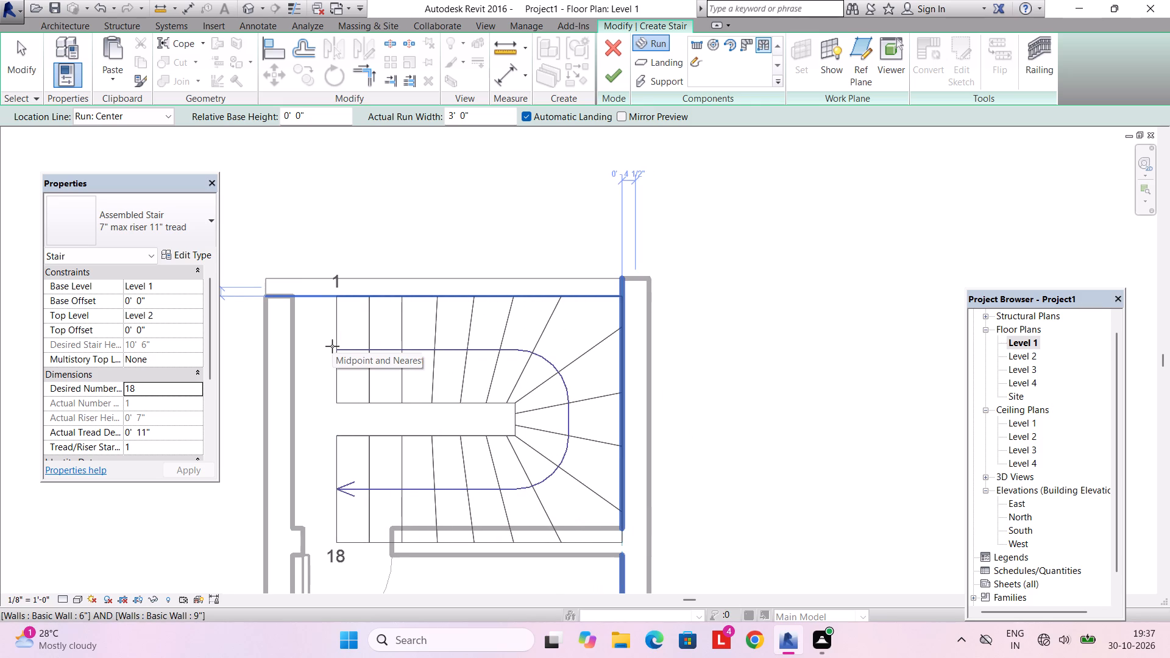
{"action": "left_click", "coordinate": [332, 346]}
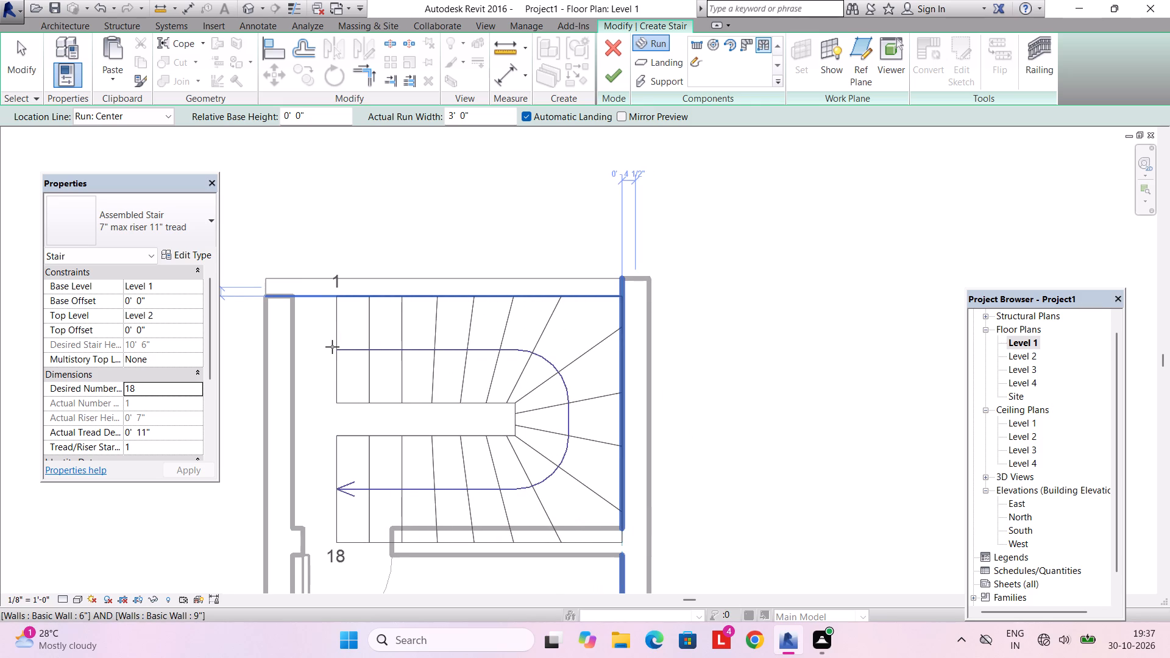
Set the U-shaped winder run's width to 2.5'.
{"action": "left_click", "coordinate": [363, 371]}
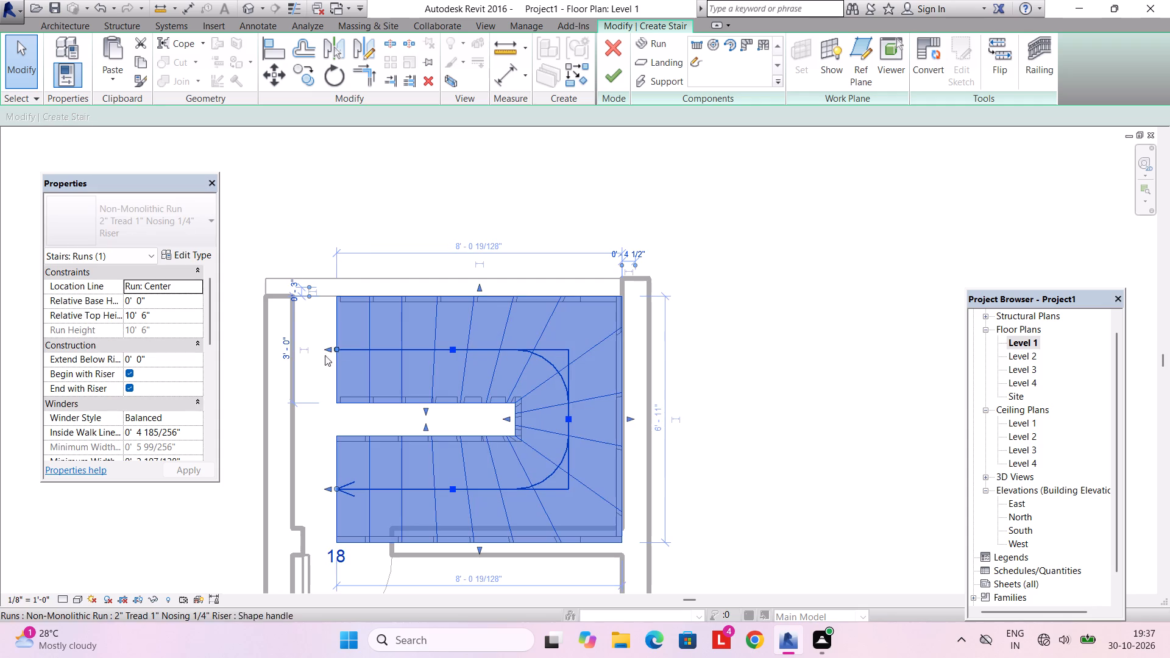
{"action": "left_click", "coordinate": [289, 349]}
{"action": "type", "text": "2.5'"}
{"action": "key", "text": "Return"}
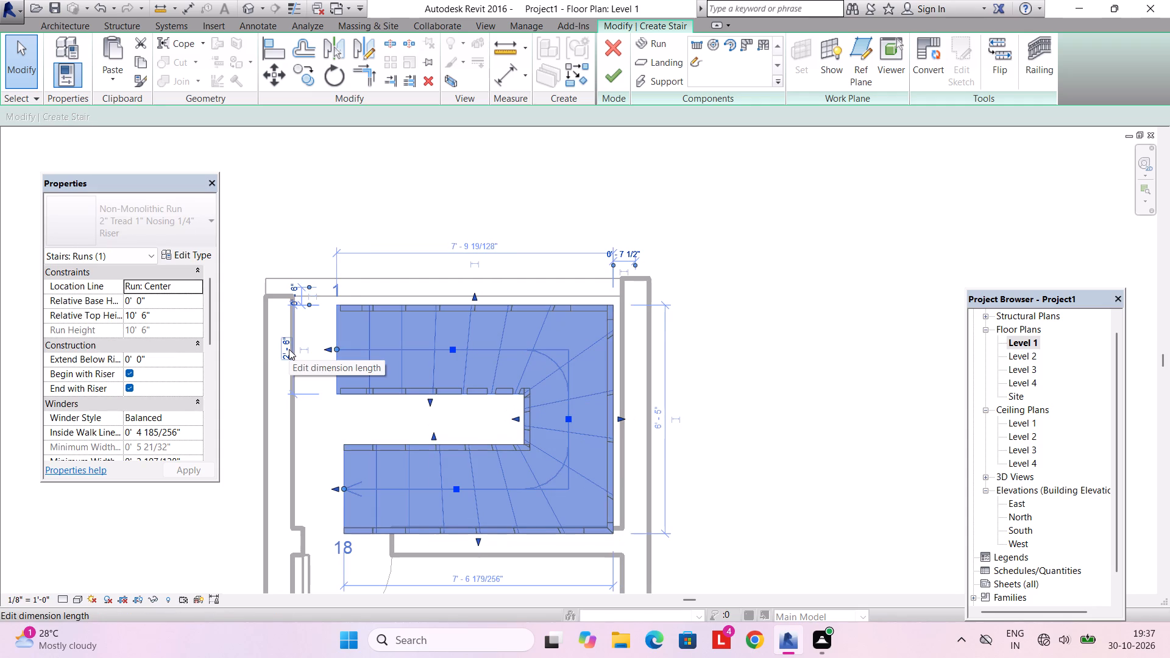
{"action": "key", "text": "Escape"}
Widen the U-shaped run from its inner edge at the turn to about 2'-9 3/4", narrowing the gap between the legs.
{"action": "scroll", "coordinate": [489, 392], "scroll_direction": "up", "scroll_amount": 2}
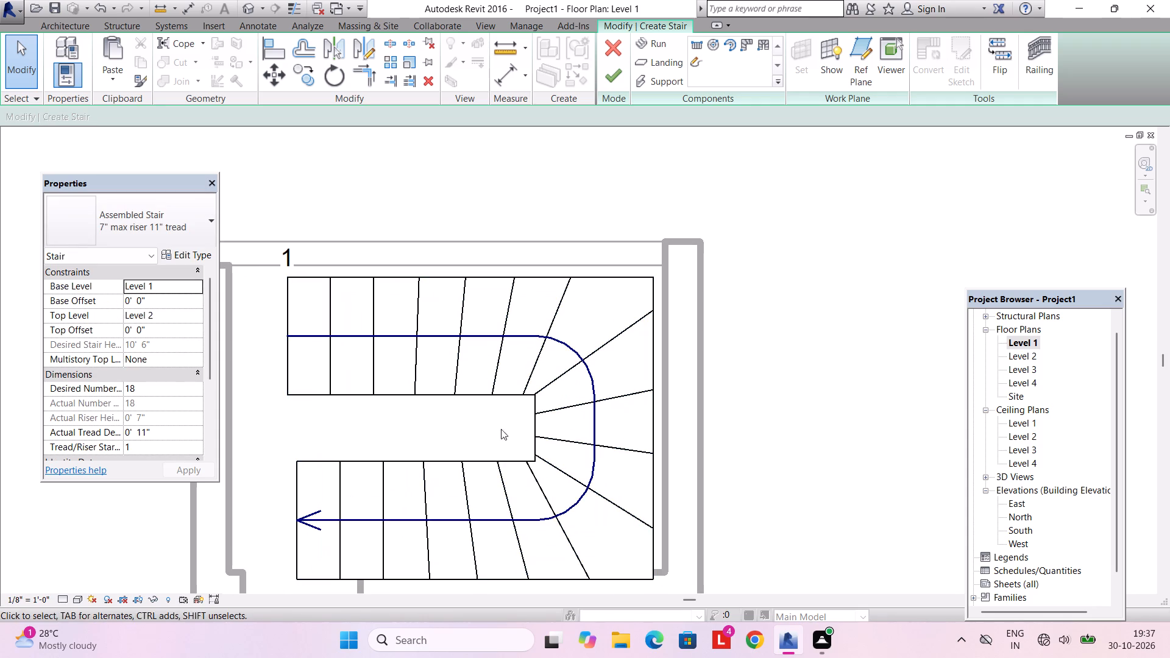
{"action": "left_click", "coordinate": [530, 437]}
{"action": "left_click_drag", "start_coordinate": [526, 426], "coordinate": [504, 426]}
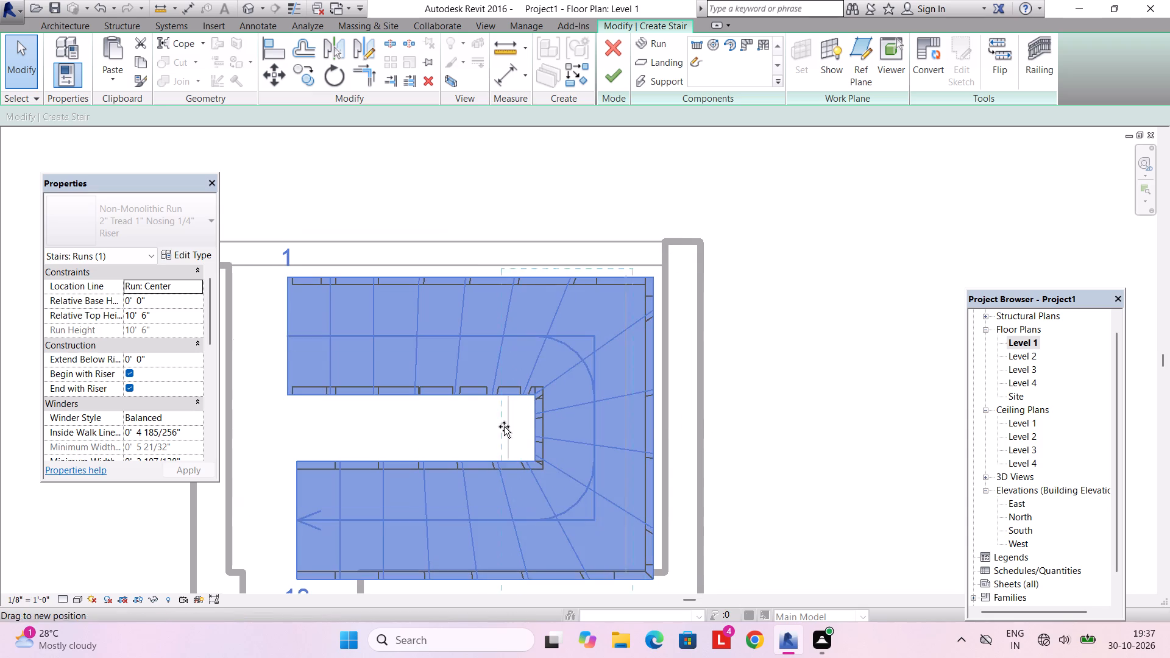
{"action": "left_click_drag", "start_coordinate": [504, 426], "coordinate": [519, 425]}
{"action": "key", "text": "Escape"}
{"action": "scroll", "coordinate": [534, 421], "scroll_direction": "down", "scroll_amount": 3}
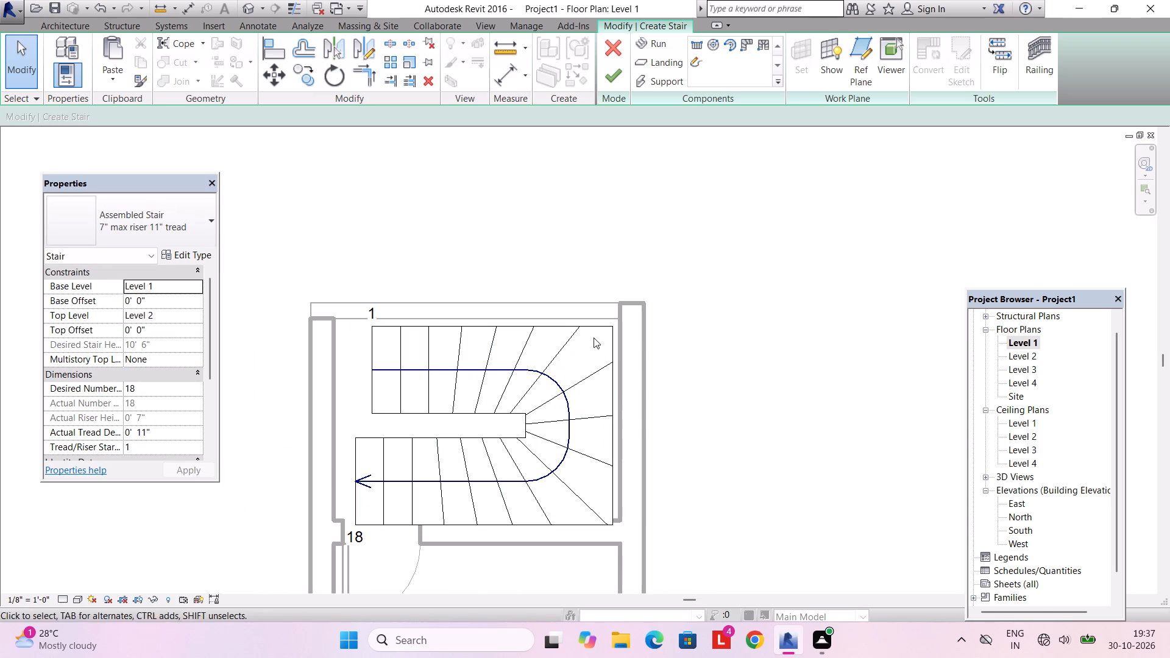
Nudge the U-shaped run flush with the rear wall and to about 1" from the far side wall, and check its fit.
{"action": "left_click", "coordinate": [593, 330]}
{"action": "key", "text": "Up"}
{"action": "key", "text": "Right"}
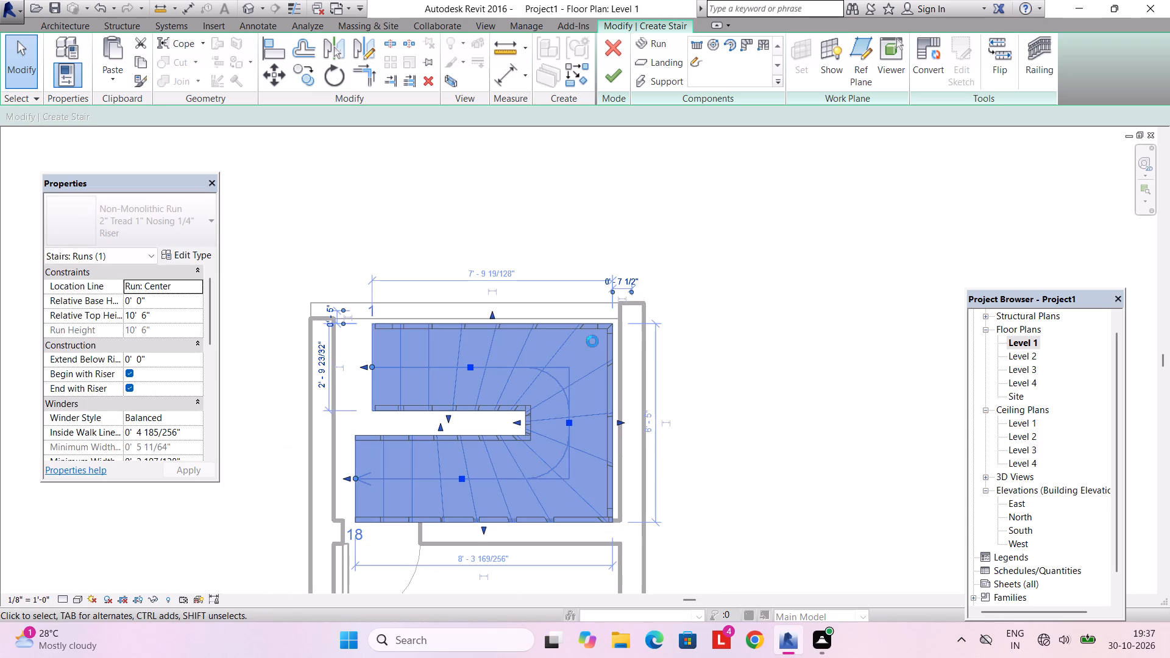
{"action": "key", "text": "Up"}
{"action": "key", "text": "Right"}
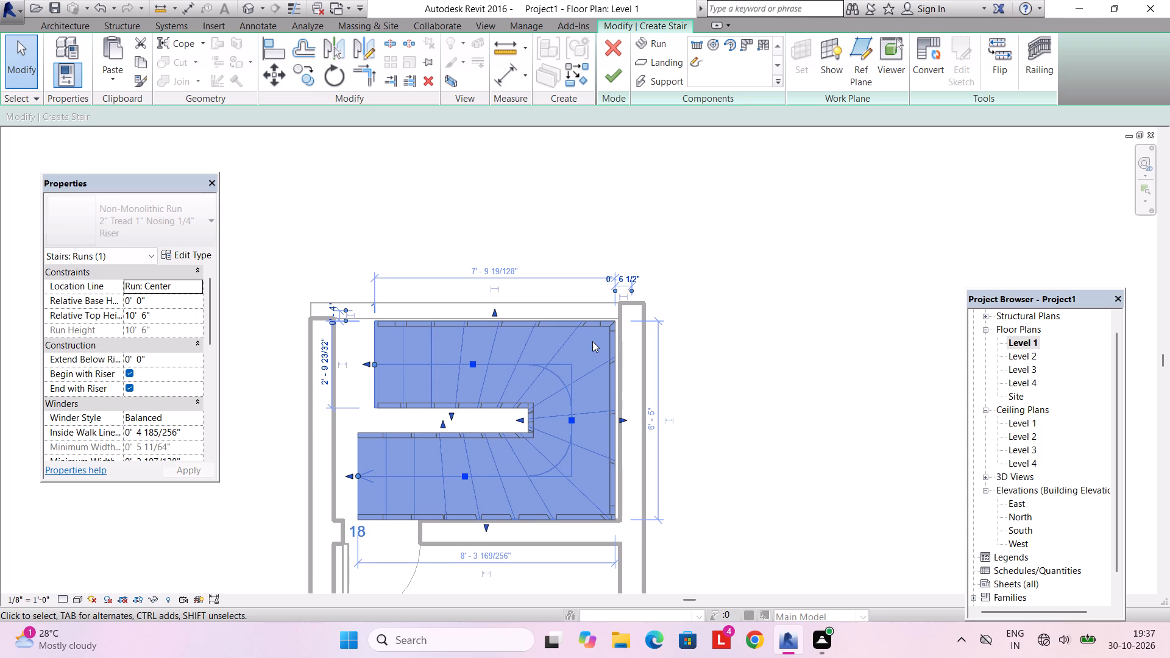
{"action": "scroll", "coordinate": [592, 341], "scroll_direction": "up", "scroll_amount": 4}
{"action": "key", "text": "Up"}
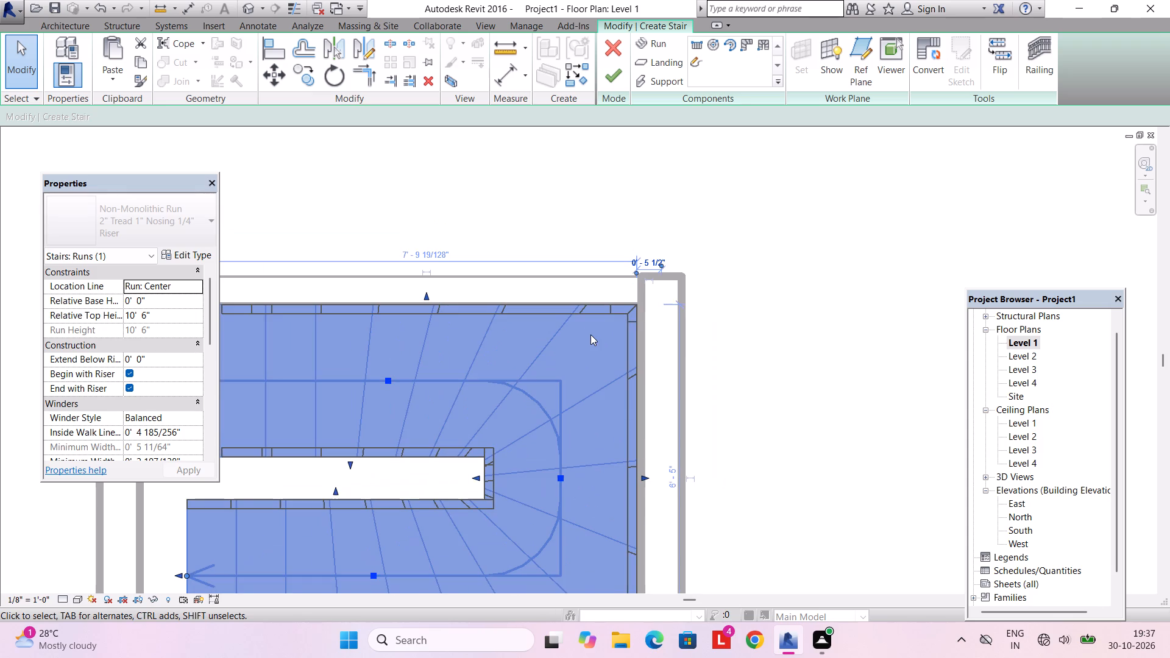
{"action": "key", "text": "Escape"}
{"action": "scroll", "coordinate": [466, 488], "scroll_direction": "down", "scroll_amount": 6}
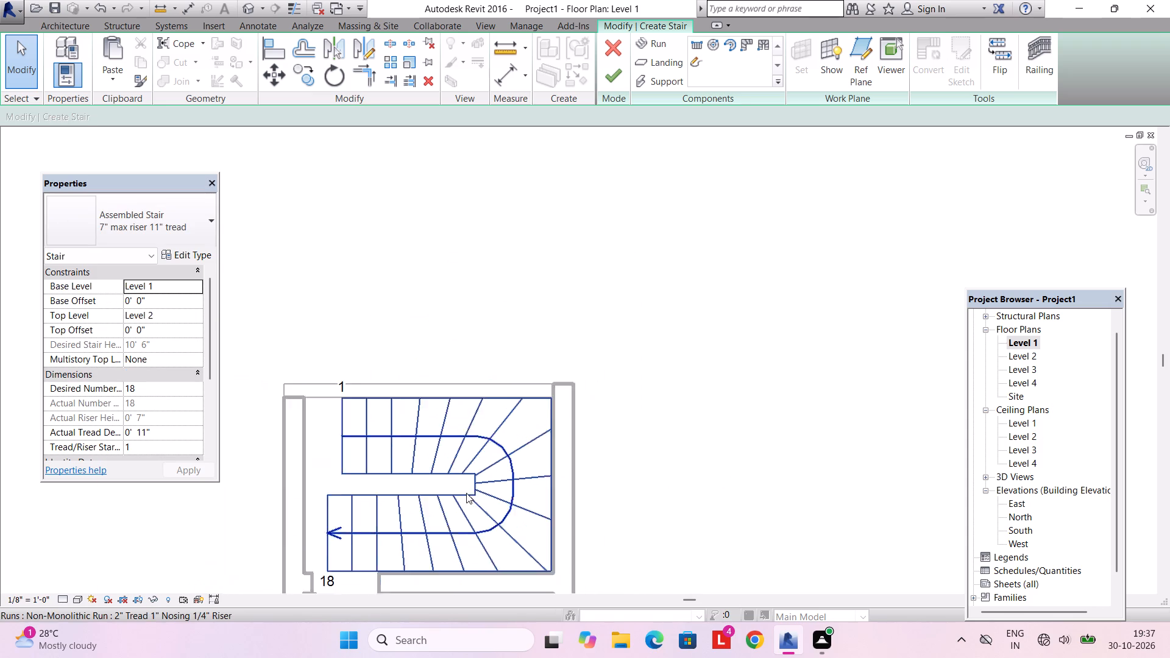
{"action": "middle_click_drag", "start_coordinate": [467, 493], "coordinate": [486, 458]}
{"action": "scroll", "coordinate": [456, 486], "scroll_direction": "up", "scroll_amount": 2}
{"action": "scroll", "coordinate": [450, 488], "scroll_direction": "down", "scroll_amount": 4}
{"action": "scroll", "coordinate": [417, 492], "scroll_direction": "up", "scroll_amount": 2}
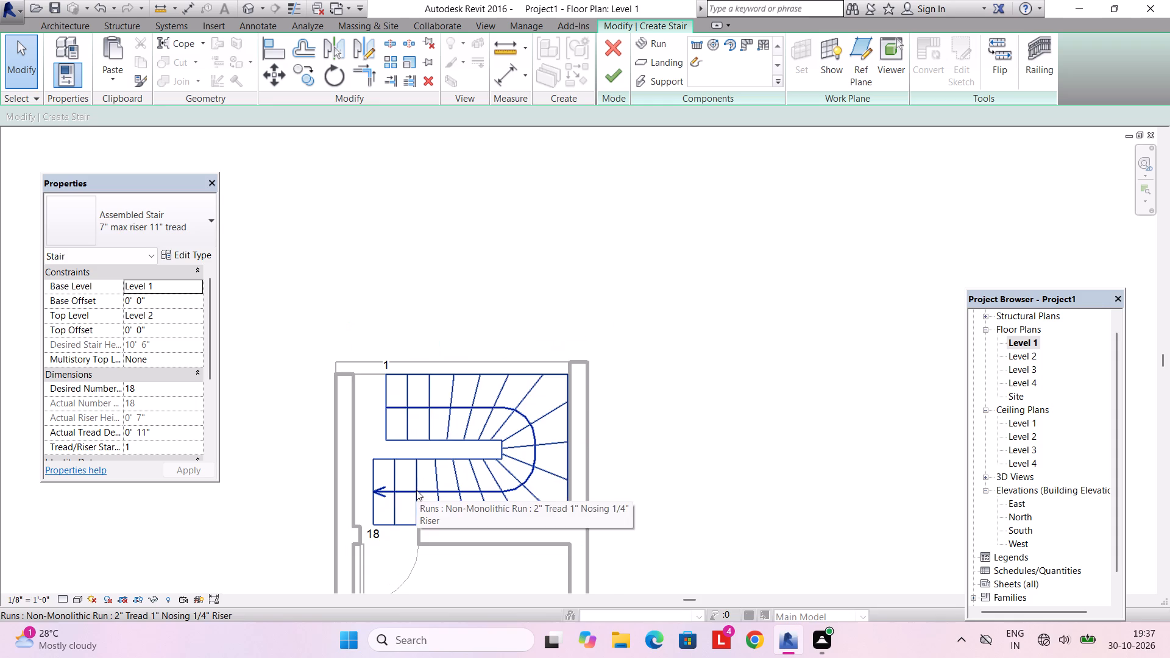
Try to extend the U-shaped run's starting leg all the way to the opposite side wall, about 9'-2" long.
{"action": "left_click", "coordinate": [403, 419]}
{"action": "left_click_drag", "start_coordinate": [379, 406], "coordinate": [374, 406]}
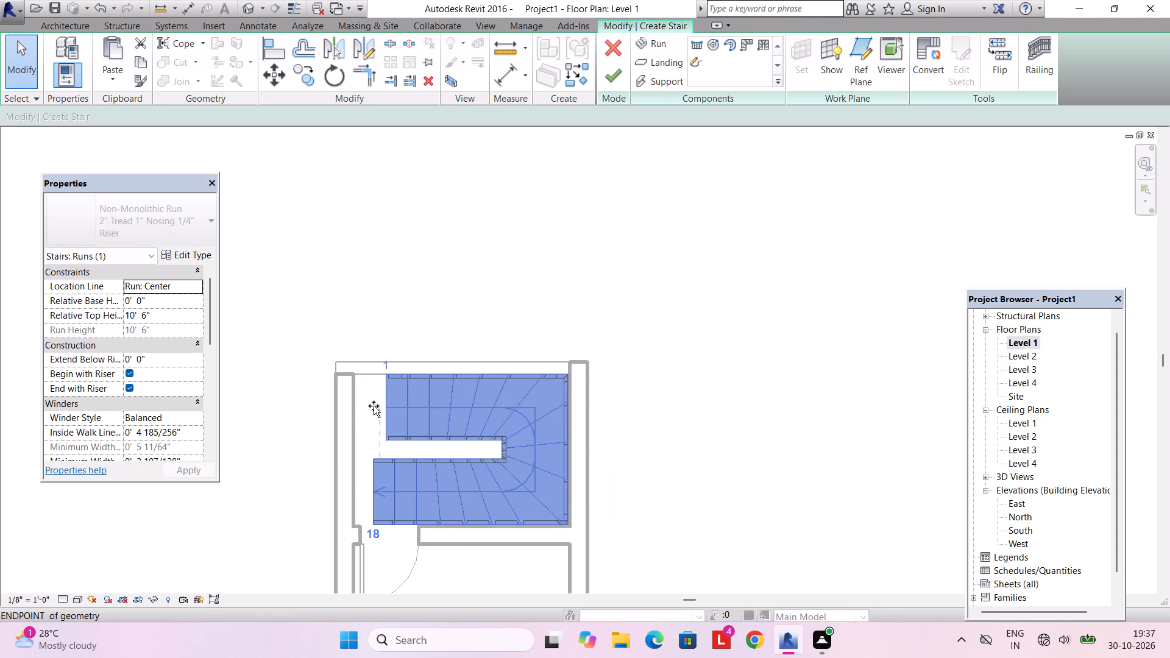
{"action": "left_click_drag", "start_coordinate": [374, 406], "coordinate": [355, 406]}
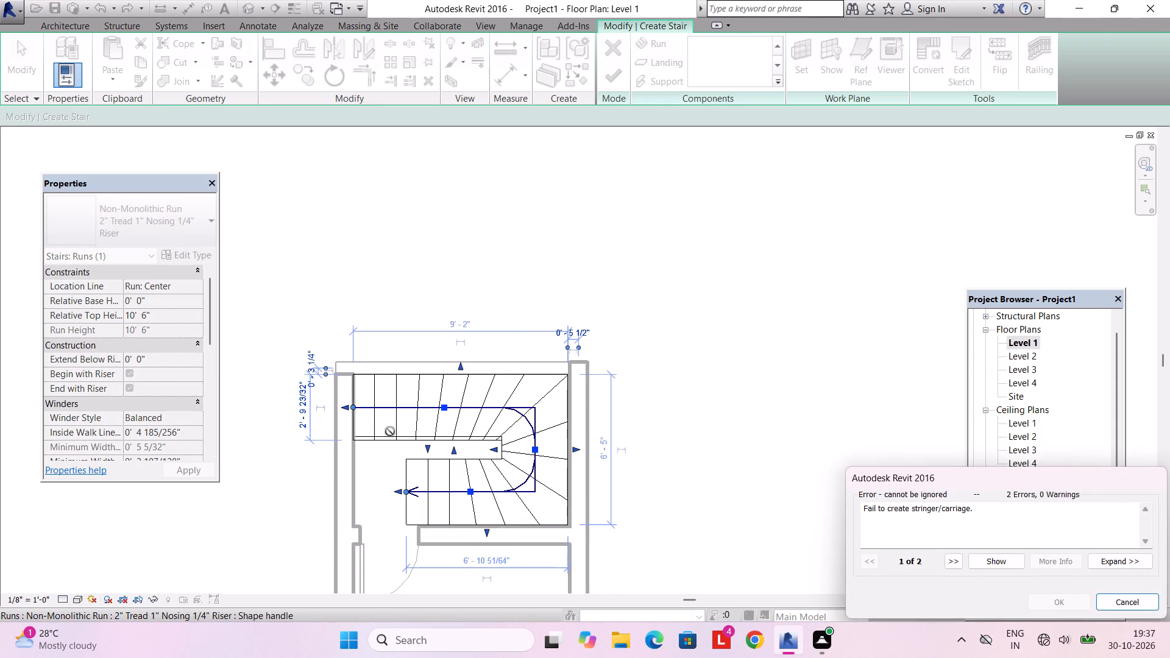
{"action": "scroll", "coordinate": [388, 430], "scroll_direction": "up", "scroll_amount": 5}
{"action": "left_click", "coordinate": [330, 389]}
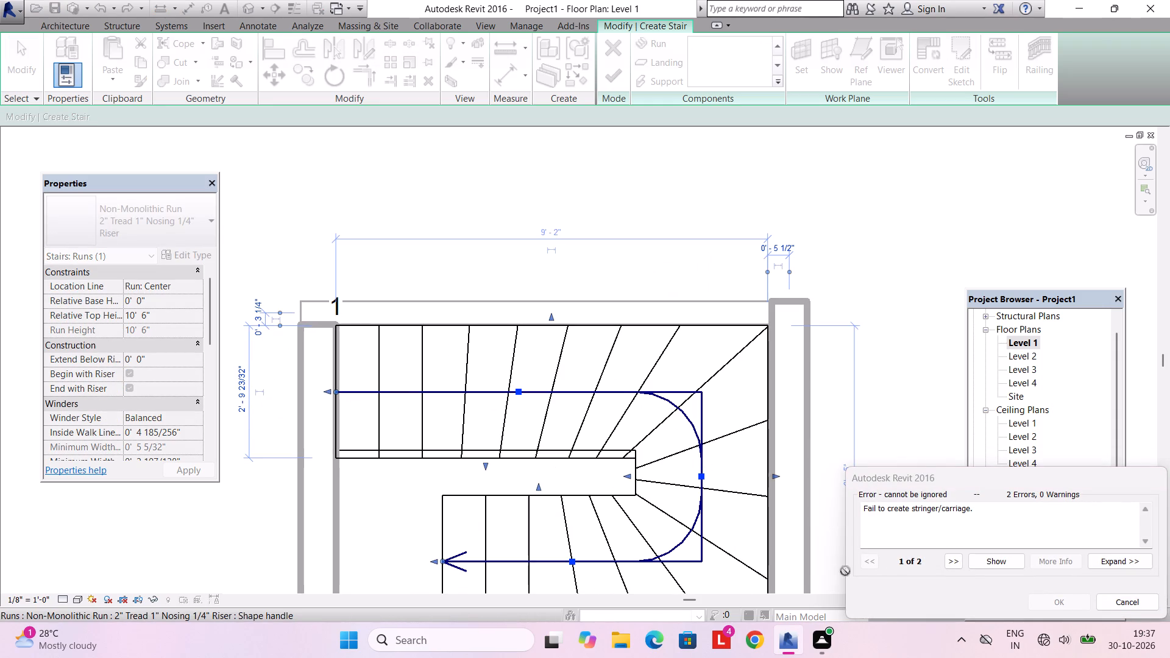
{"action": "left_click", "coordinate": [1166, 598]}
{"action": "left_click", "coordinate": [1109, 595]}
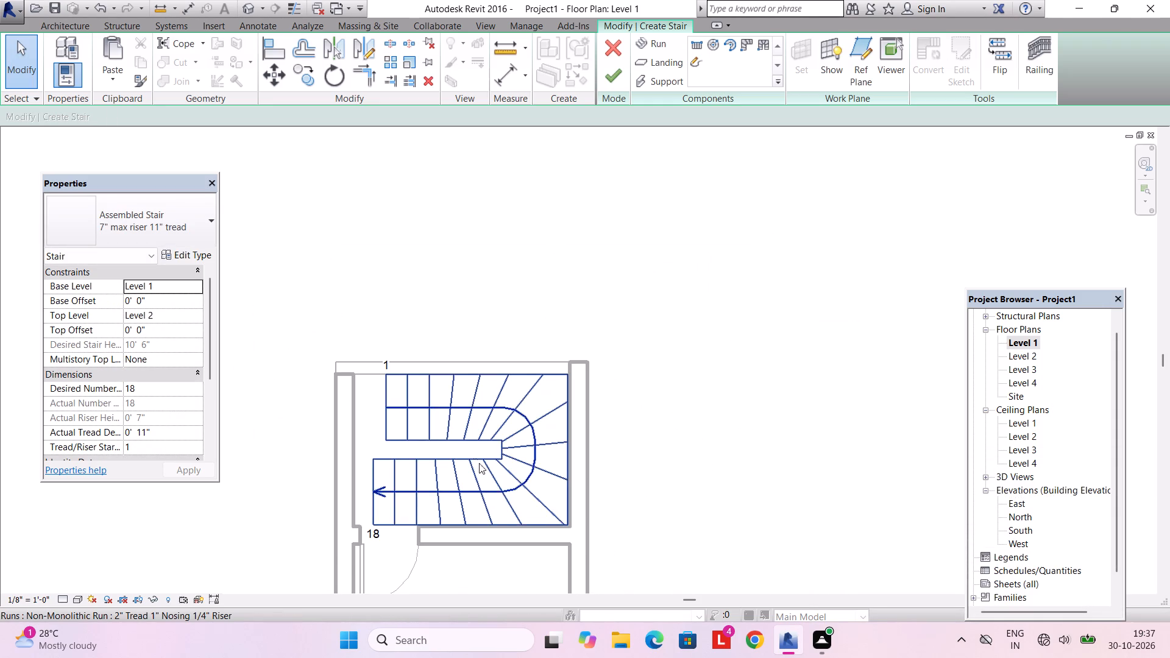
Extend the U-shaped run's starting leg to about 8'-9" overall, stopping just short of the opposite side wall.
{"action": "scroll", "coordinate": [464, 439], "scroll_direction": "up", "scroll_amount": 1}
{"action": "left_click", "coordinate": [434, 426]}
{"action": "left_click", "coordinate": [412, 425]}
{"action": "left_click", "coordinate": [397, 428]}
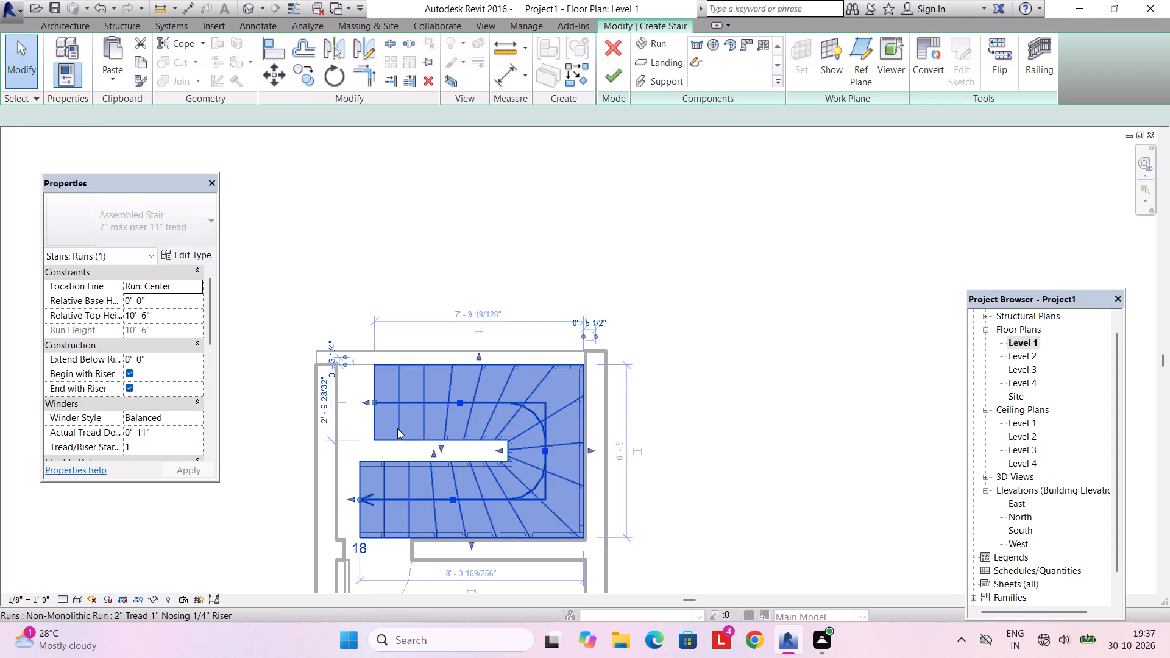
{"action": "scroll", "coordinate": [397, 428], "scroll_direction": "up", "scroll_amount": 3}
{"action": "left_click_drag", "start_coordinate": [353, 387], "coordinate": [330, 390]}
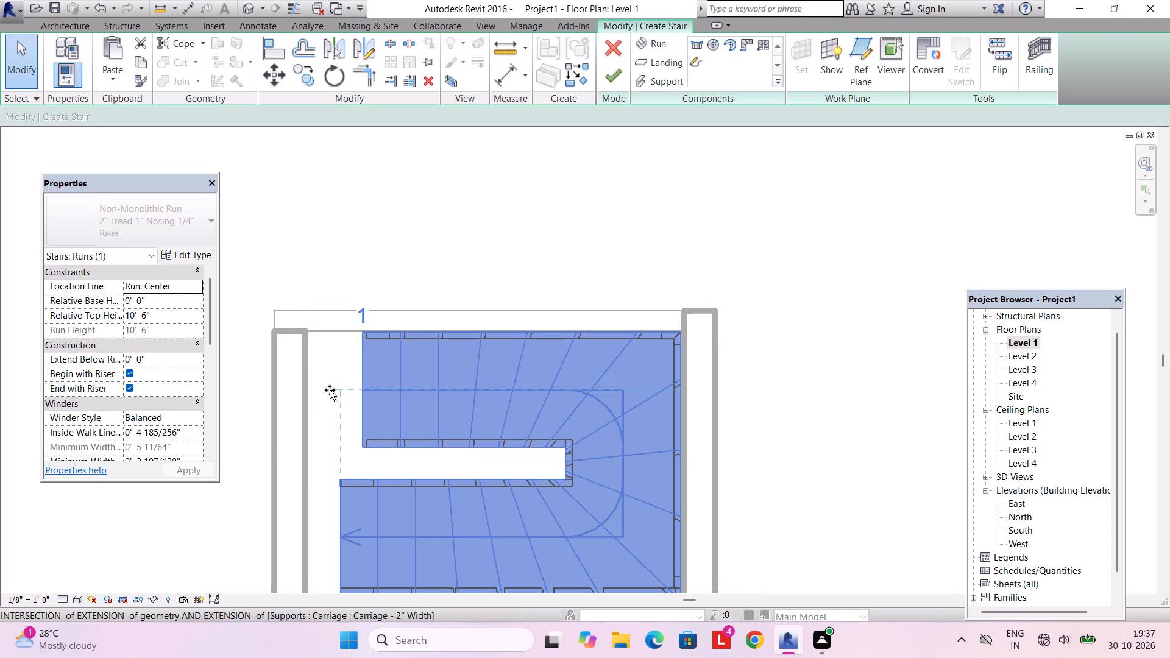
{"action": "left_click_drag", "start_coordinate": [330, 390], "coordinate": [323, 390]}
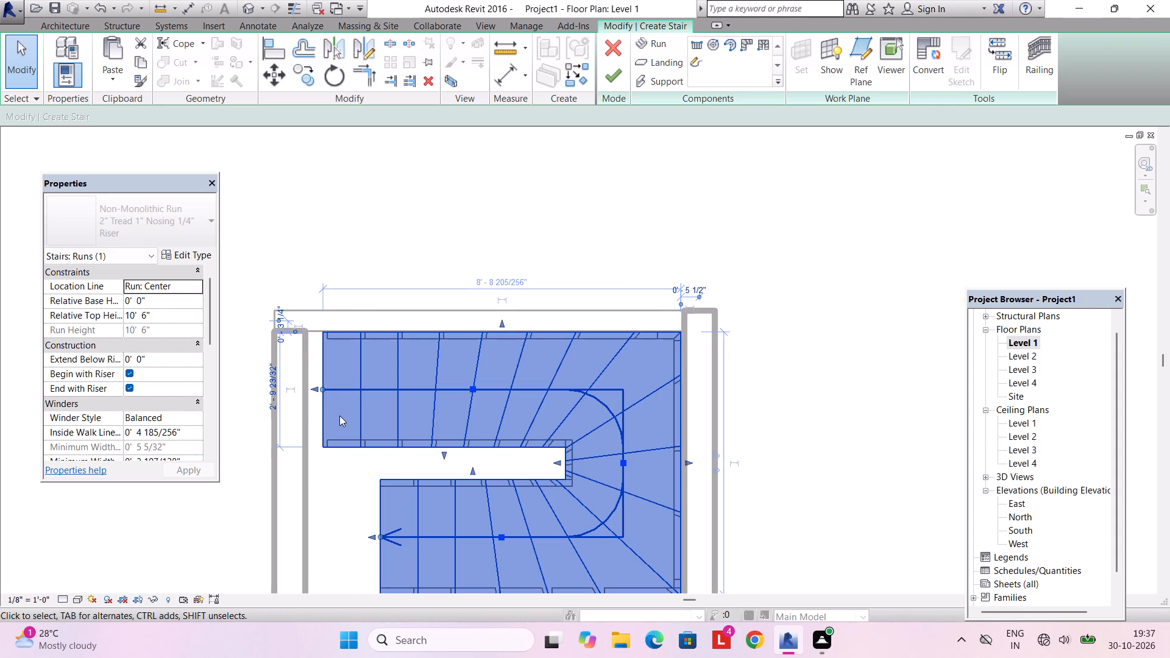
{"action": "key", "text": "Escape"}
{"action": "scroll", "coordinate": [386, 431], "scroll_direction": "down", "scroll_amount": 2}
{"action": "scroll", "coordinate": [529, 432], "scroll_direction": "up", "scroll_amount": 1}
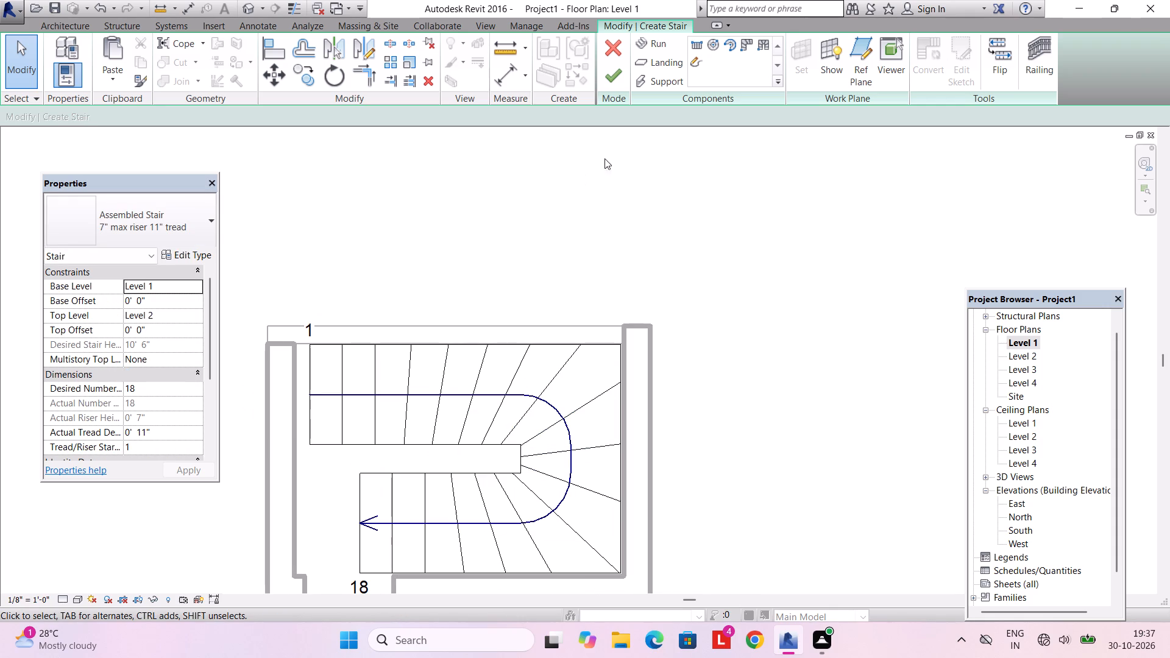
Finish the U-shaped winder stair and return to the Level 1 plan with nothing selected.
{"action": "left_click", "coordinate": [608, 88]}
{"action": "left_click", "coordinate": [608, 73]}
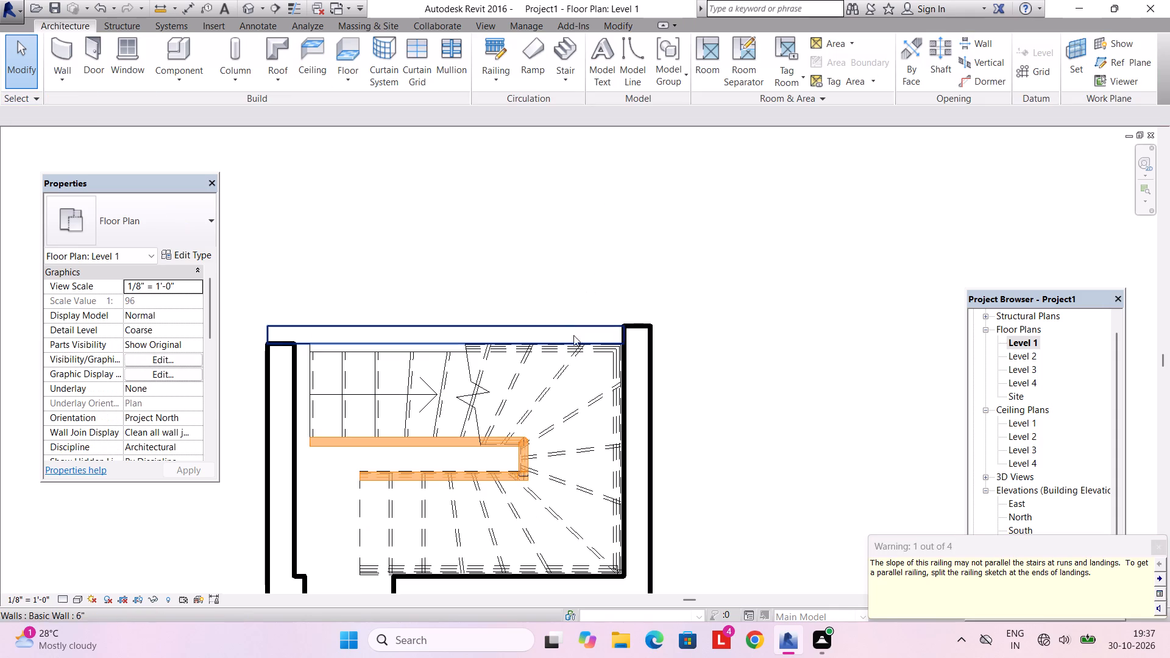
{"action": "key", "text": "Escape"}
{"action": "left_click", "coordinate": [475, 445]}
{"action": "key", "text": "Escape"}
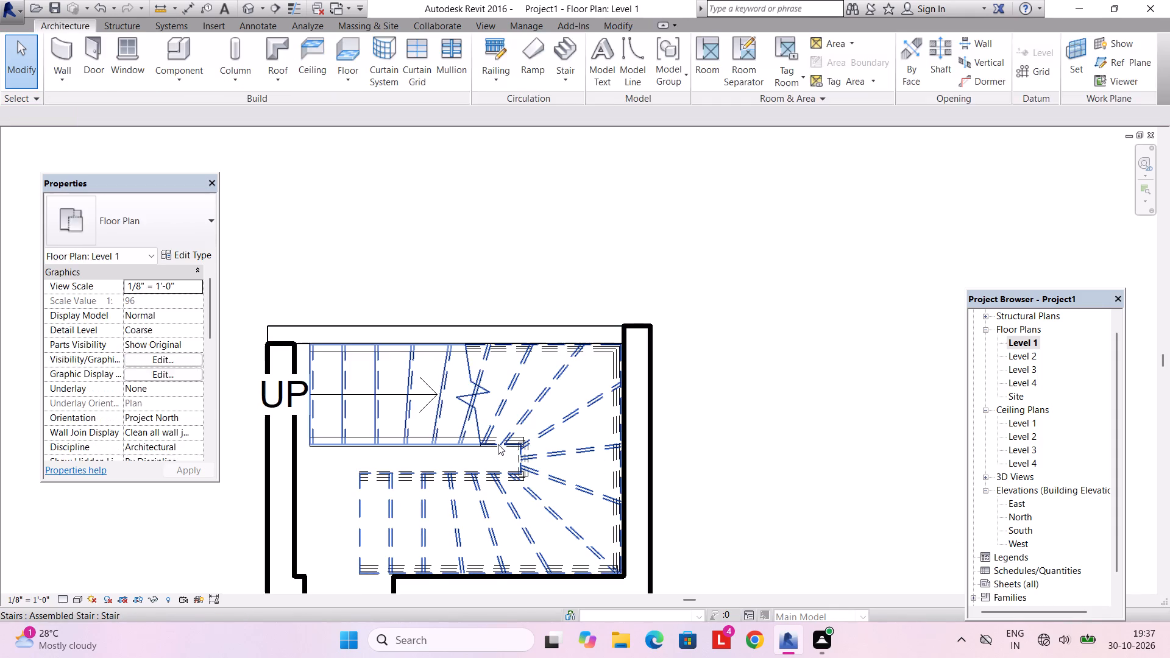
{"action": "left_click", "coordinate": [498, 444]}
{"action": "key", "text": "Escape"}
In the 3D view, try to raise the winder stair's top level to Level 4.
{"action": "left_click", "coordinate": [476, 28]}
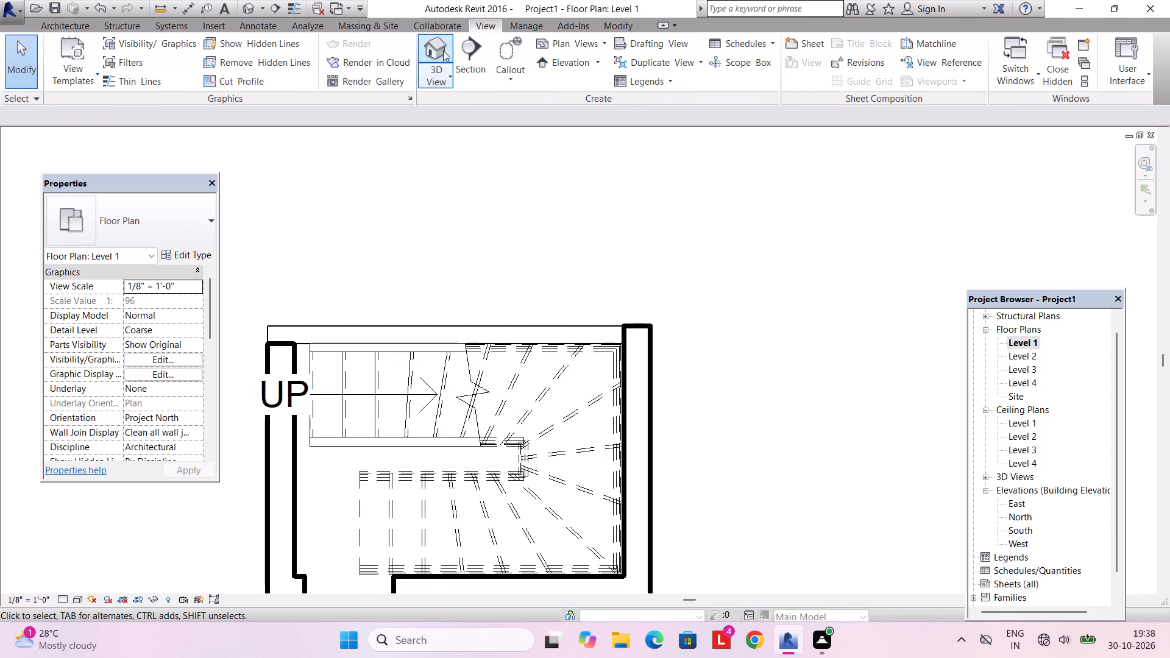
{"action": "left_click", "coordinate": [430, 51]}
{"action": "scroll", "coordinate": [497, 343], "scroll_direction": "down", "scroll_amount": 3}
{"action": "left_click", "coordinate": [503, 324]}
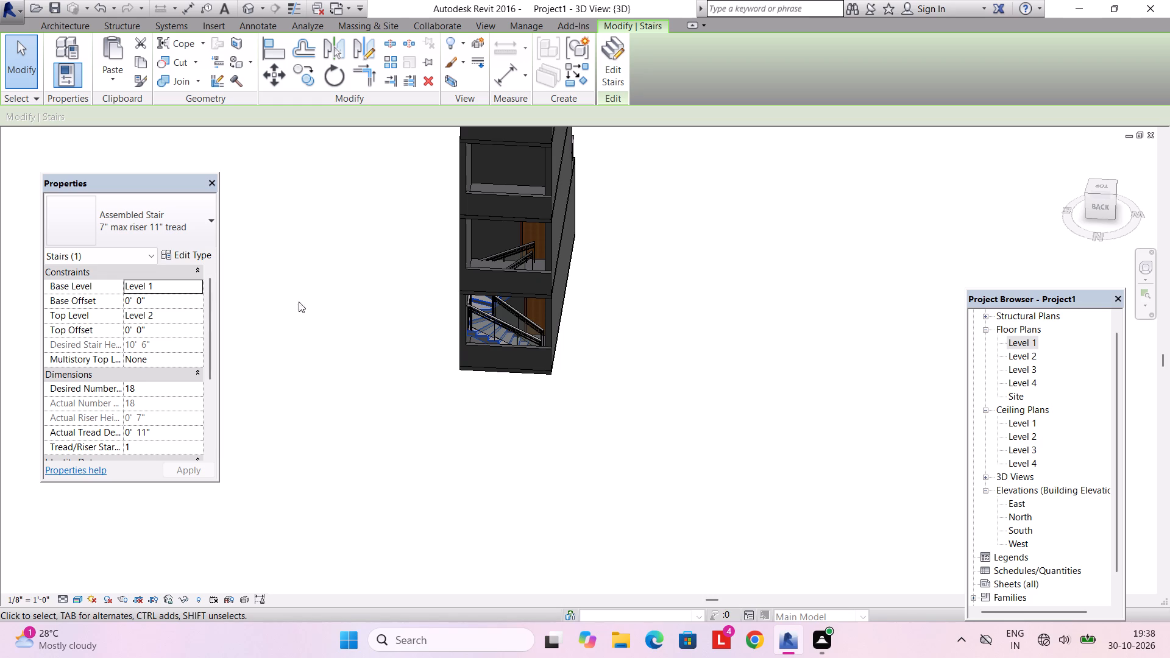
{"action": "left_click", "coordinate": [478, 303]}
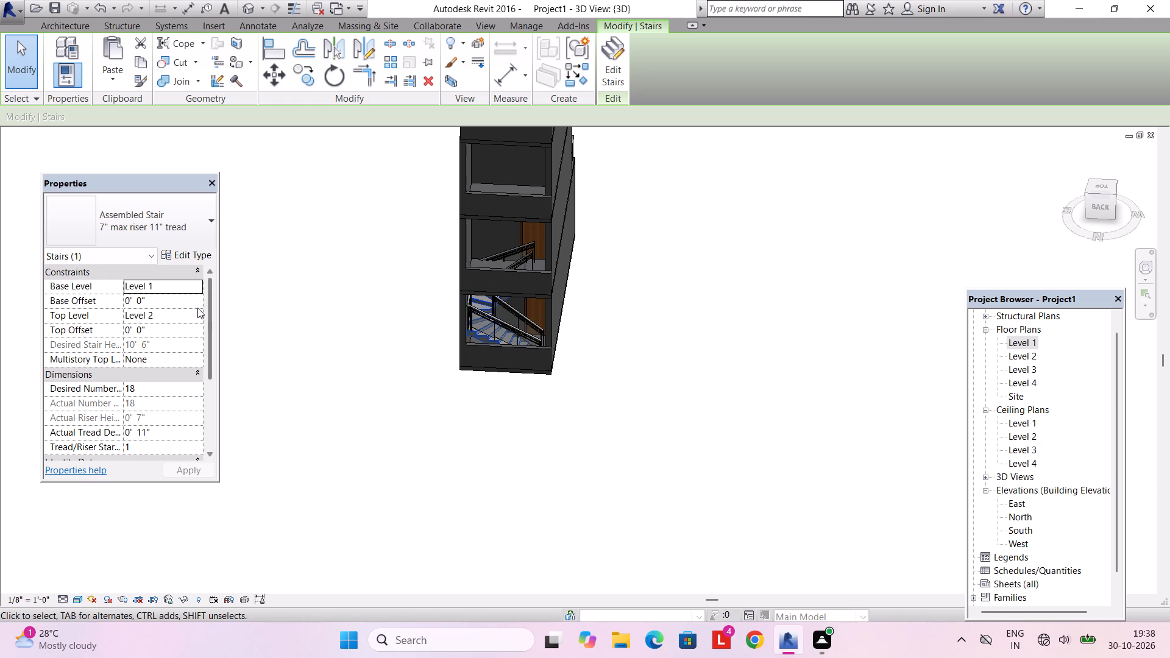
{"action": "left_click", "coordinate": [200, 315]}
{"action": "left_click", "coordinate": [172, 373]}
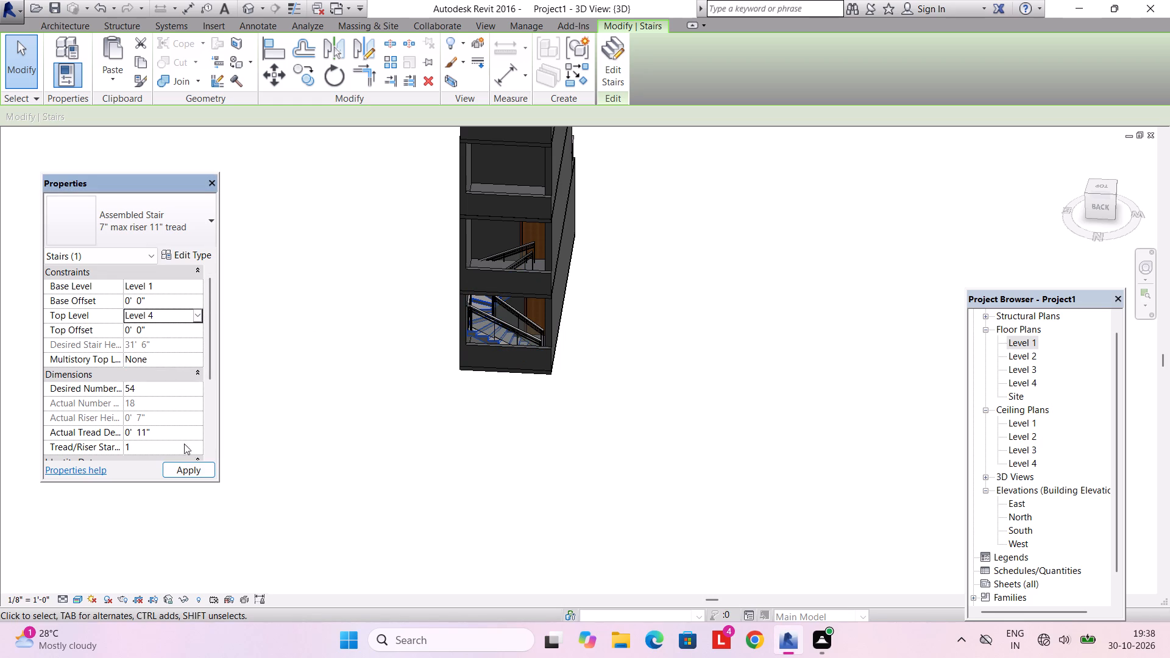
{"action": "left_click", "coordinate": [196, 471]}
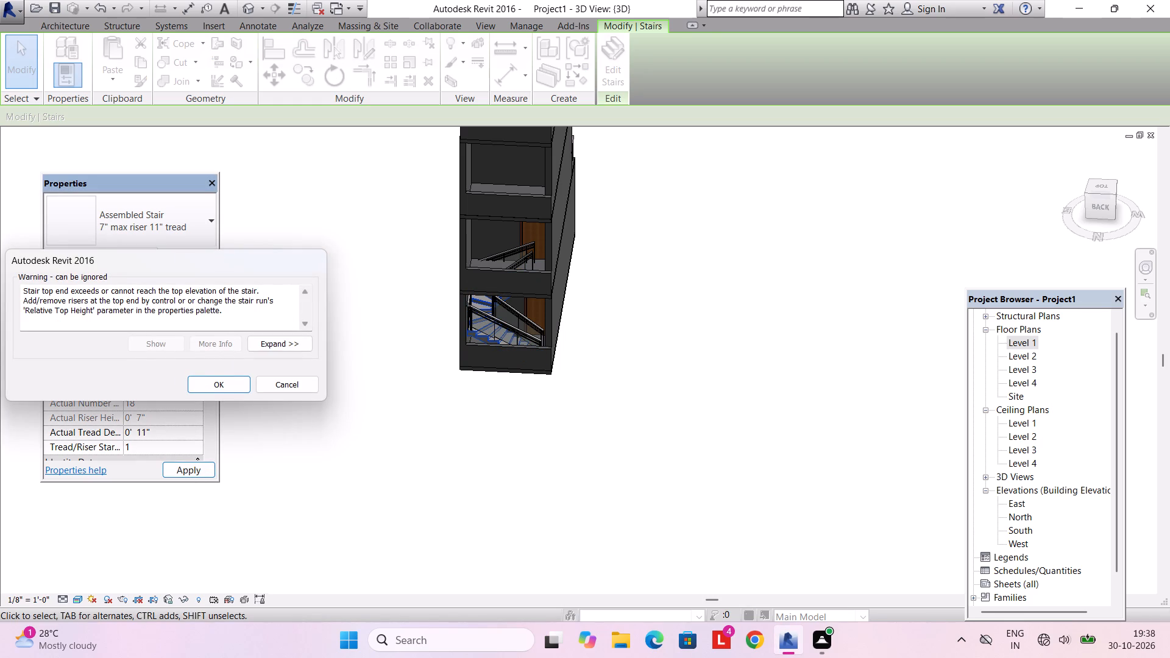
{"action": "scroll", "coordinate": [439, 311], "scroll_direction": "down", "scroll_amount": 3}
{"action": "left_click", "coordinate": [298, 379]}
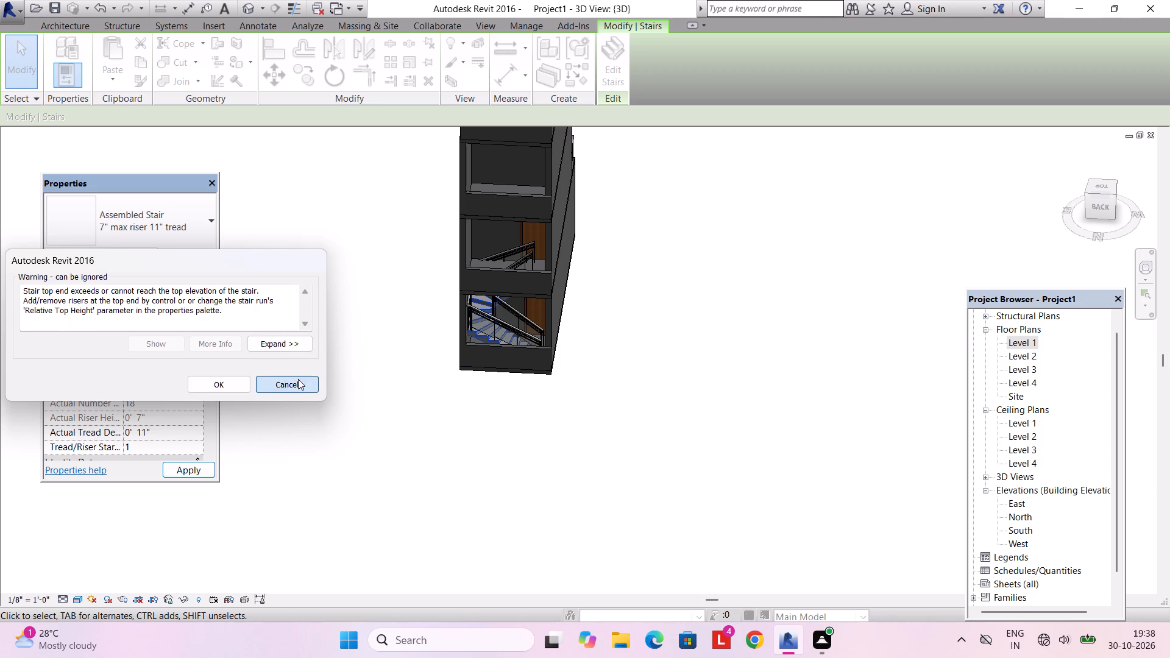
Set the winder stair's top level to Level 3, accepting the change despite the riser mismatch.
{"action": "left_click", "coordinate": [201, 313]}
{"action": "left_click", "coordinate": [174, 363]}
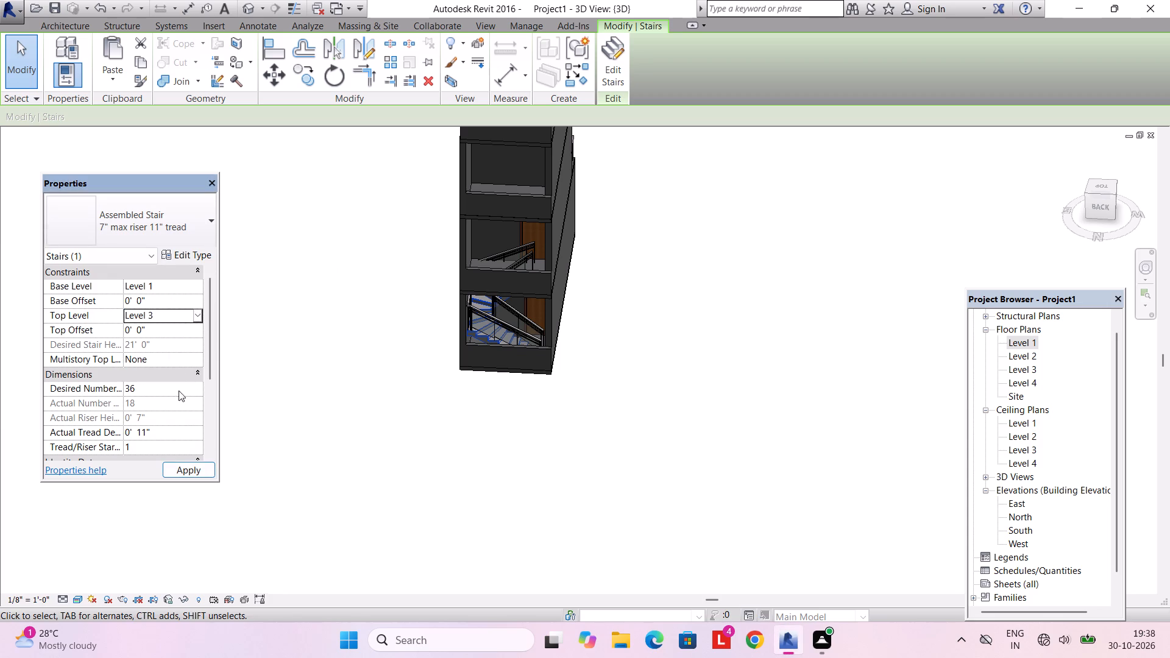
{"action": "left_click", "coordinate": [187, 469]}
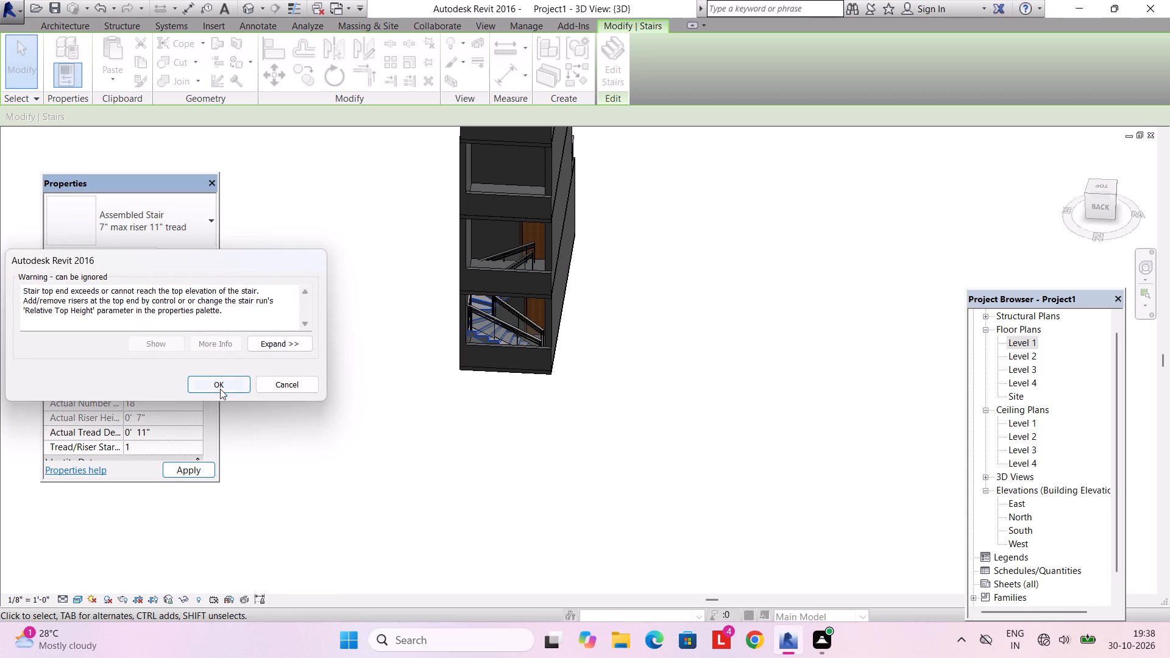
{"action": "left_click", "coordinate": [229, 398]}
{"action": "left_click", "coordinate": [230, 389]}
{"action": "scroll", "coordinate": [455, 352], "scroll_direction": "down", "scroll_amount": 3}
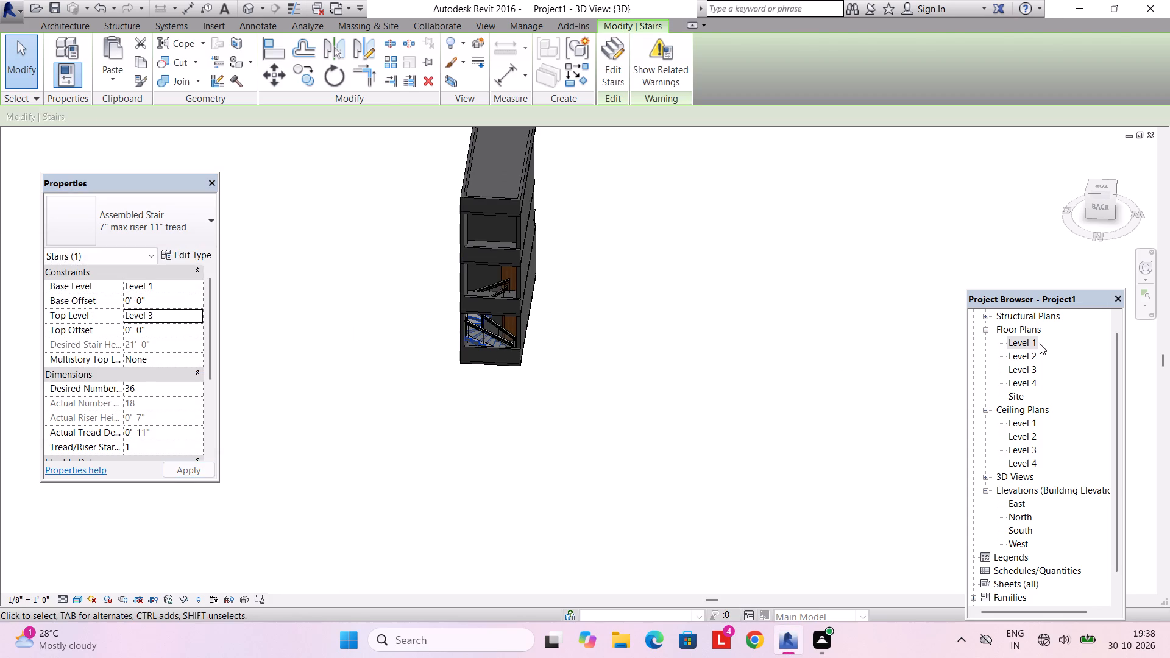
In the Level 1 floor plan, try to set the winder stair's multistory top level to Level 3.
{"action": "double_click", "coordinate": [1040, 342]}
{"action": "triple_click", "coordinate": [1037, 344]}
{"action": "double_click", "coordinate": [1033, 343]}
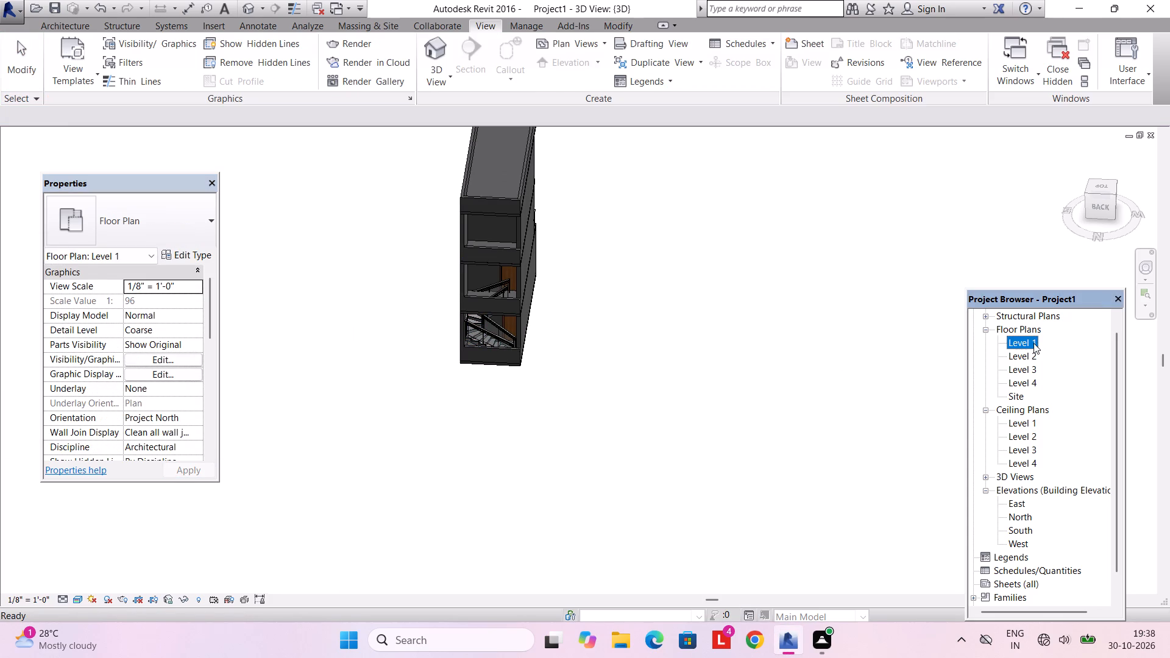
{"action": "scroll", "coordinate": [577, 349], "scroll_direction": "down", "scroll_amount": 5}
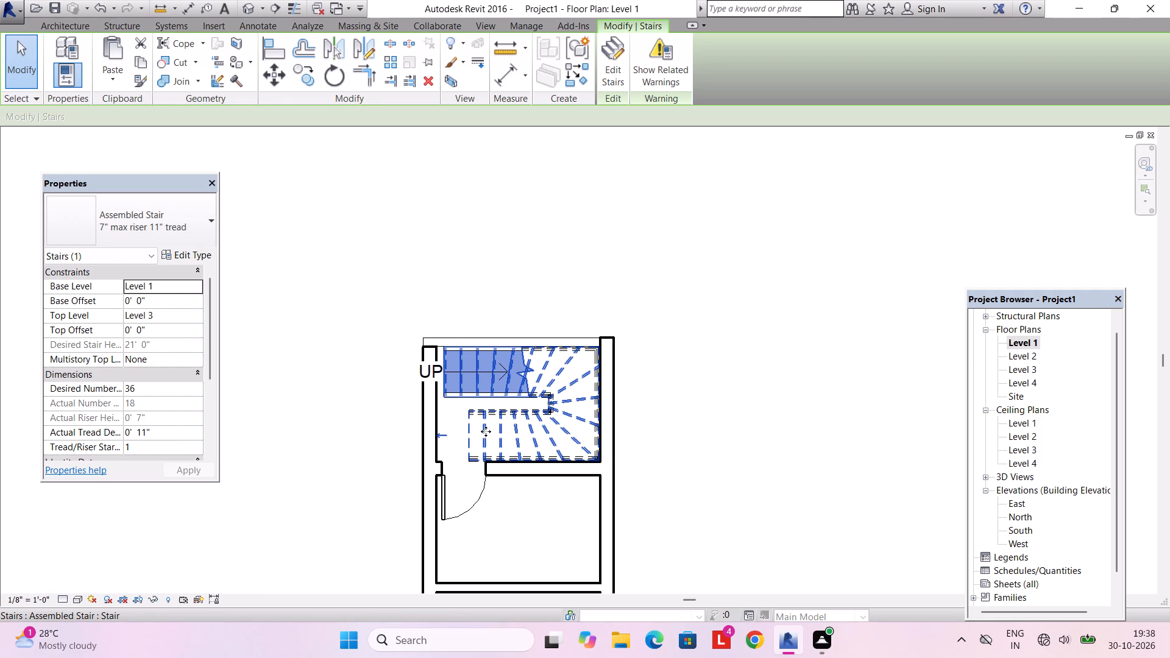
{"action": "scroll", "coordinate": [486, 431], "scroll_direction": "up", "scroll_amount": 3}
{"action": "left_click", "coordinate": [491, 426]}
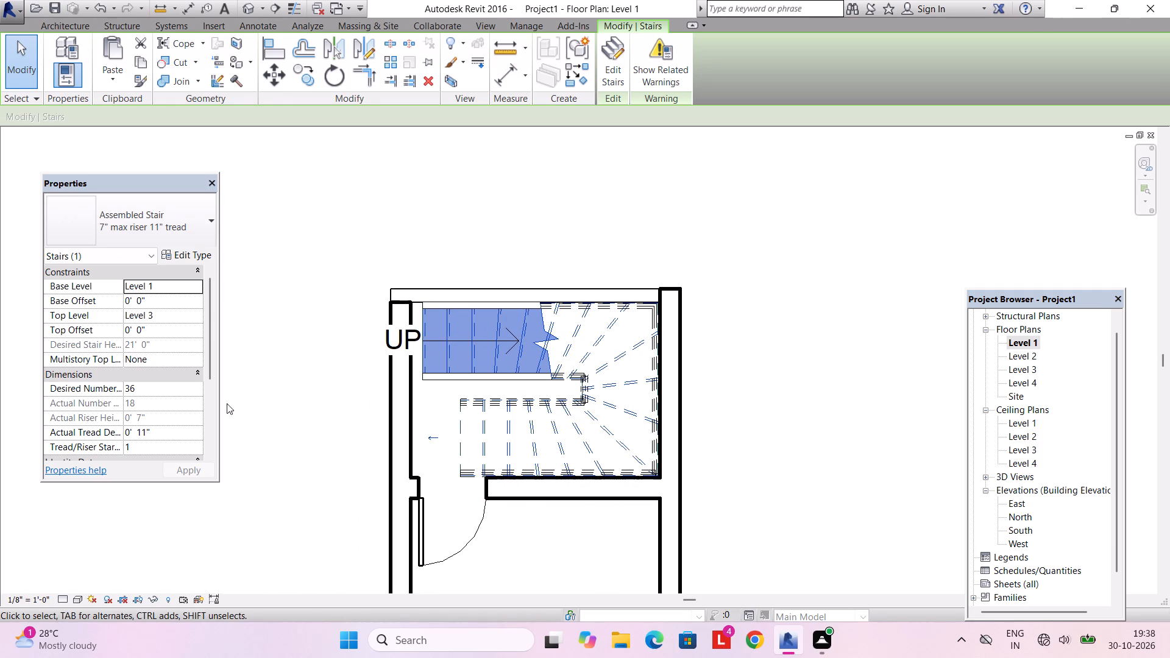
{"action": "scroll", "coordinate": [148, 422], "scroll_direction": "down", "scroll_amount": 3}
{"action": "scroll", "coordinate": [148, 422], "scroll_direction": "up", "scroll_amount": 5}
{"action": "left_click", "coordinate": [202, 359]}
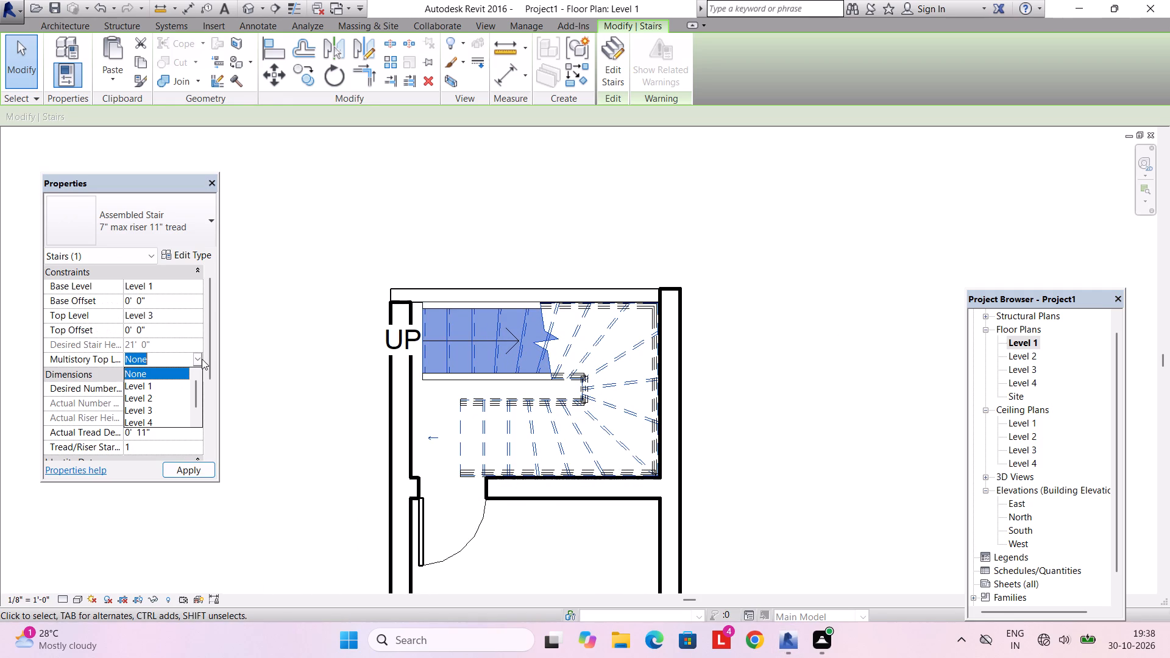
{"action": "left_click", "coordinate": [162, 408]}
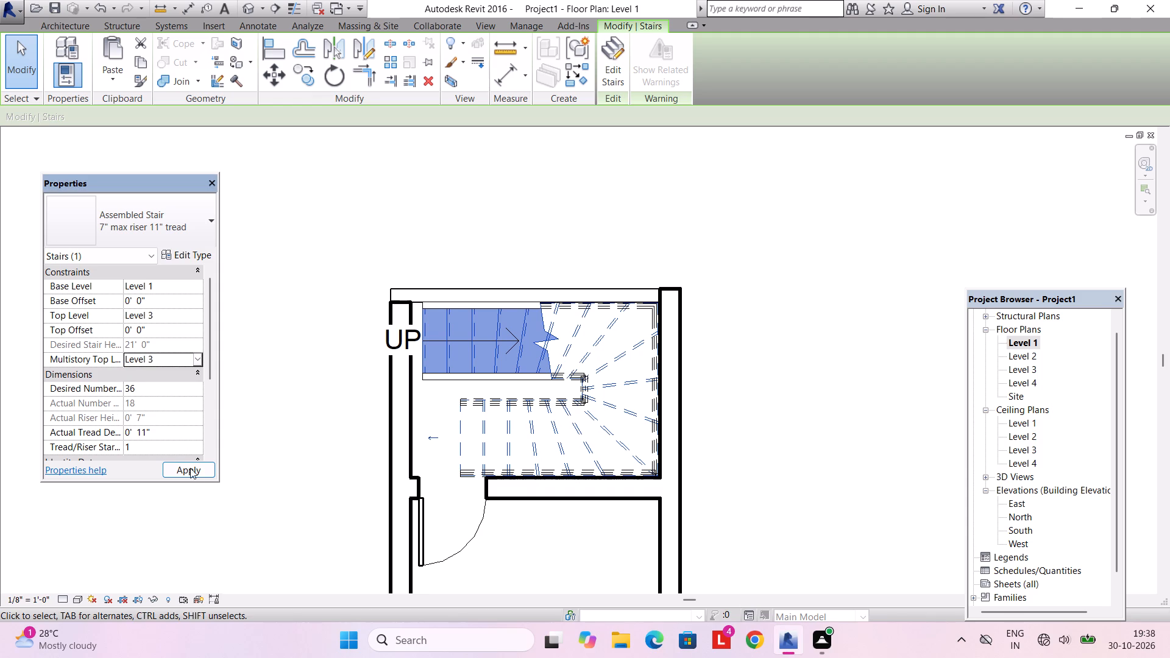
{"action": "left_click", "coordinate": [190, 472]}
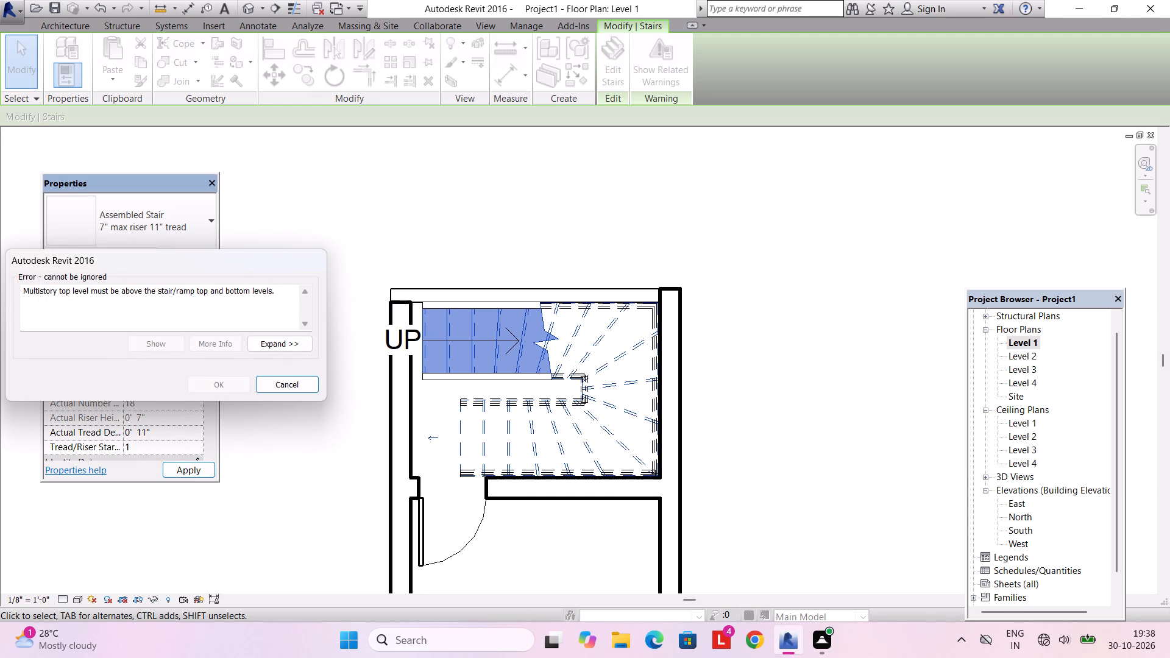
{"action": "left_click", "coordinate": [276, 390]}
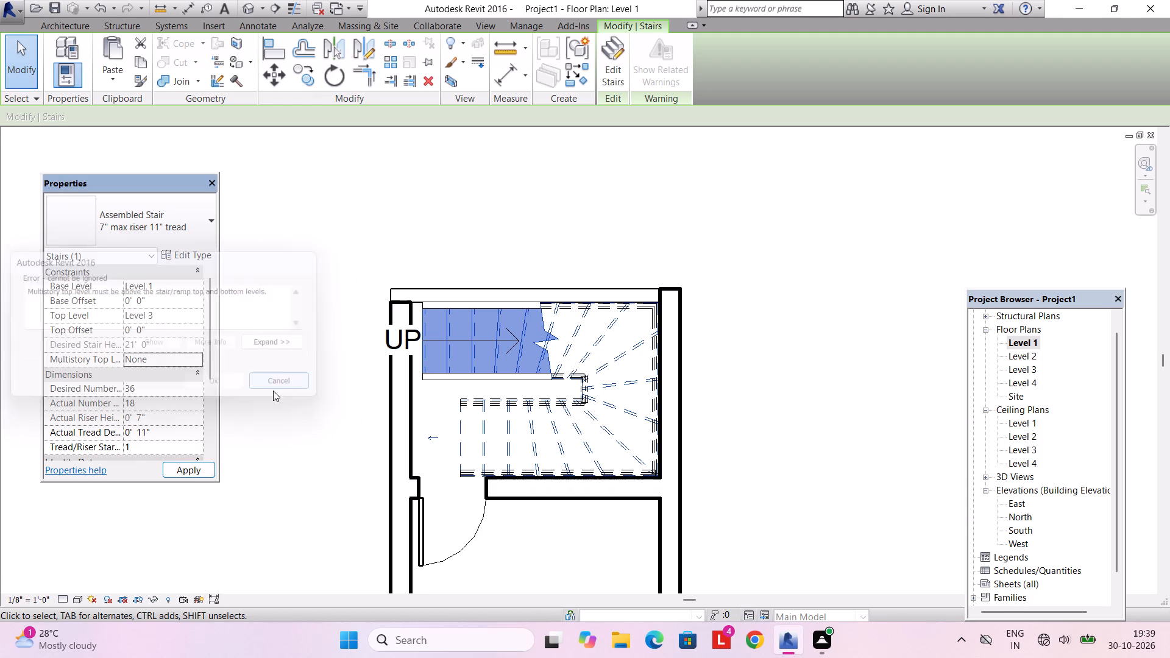
Review the winder stair's type properties and delete the stair from the back room.
{"action": "scroll", "coordinate": [122, 406], "scroll_direction": "down", "scroll_amount": 1}
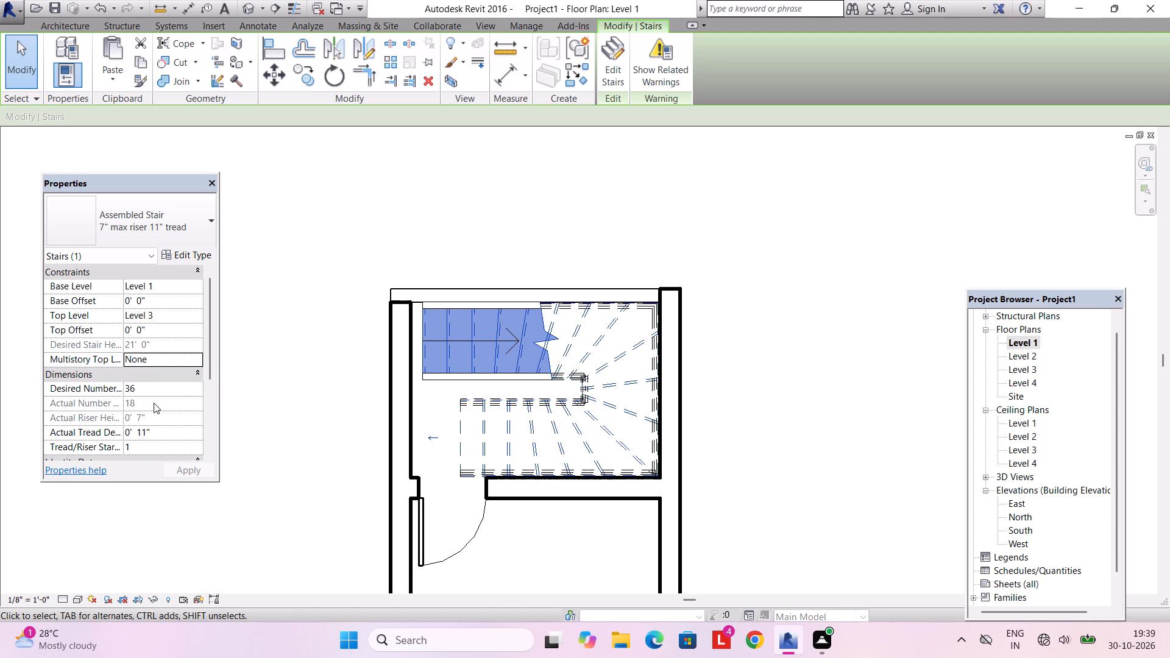
{"action": "scroll", "coordinate": [154, 403], "scroll_direction": "down", "scroll_amount": 1}
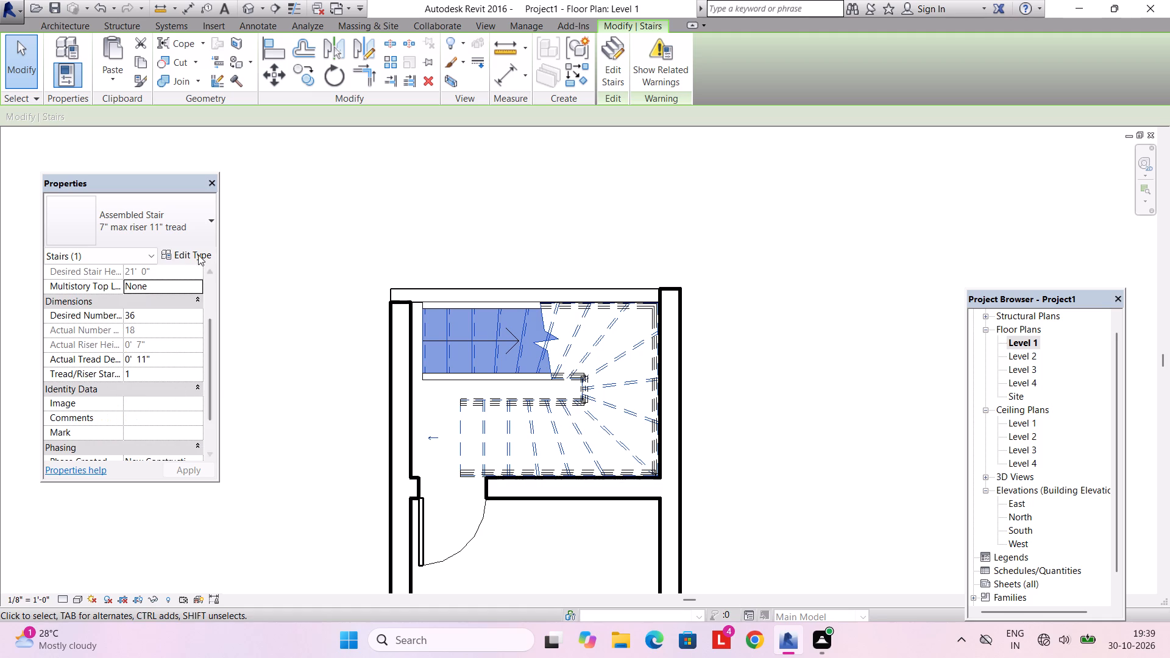
{"action": "left_click", "coordinate": [198, 255]}
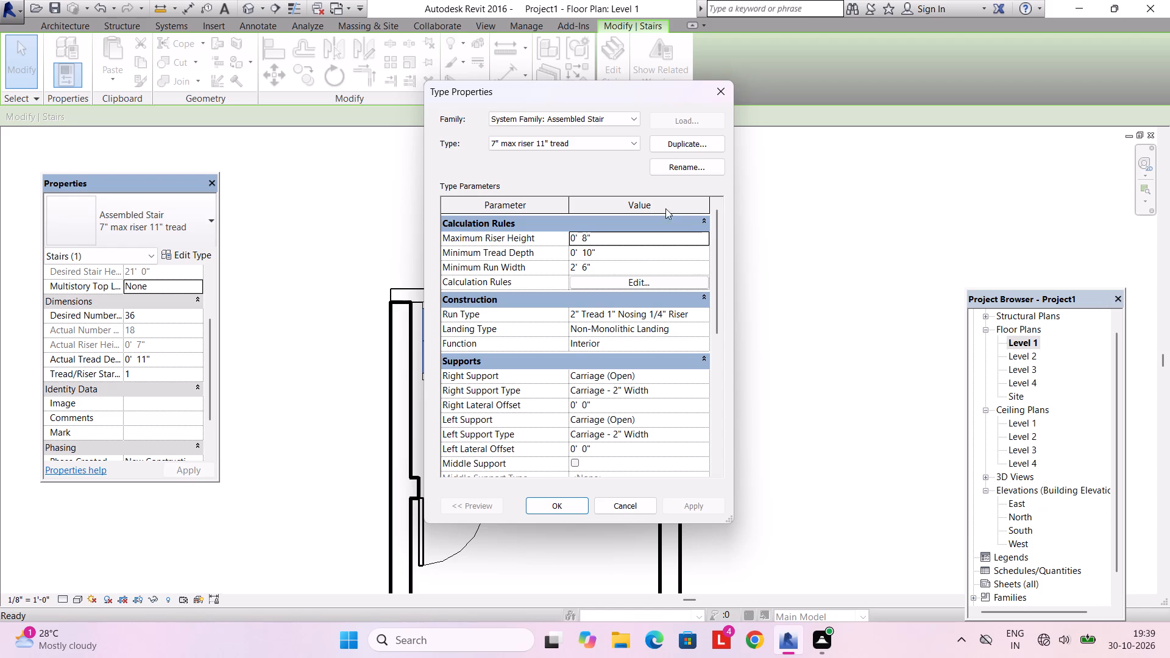
{"action": "left_click", "coordinate": [723, 91]}
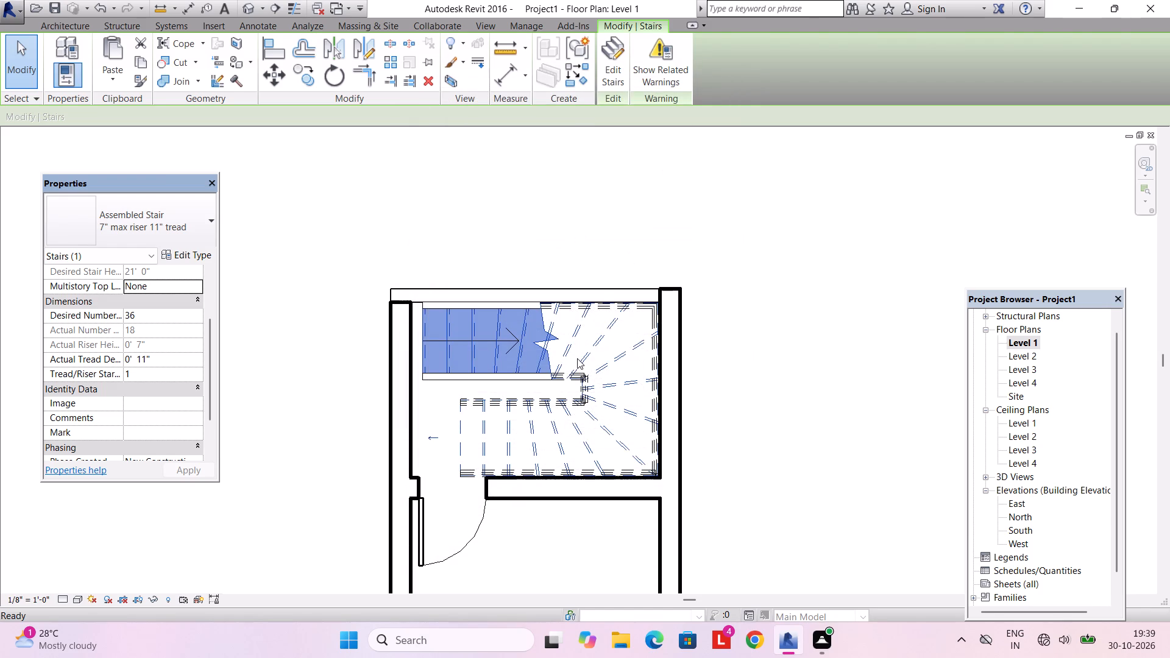
{"action": "key", "text": "Delete"}
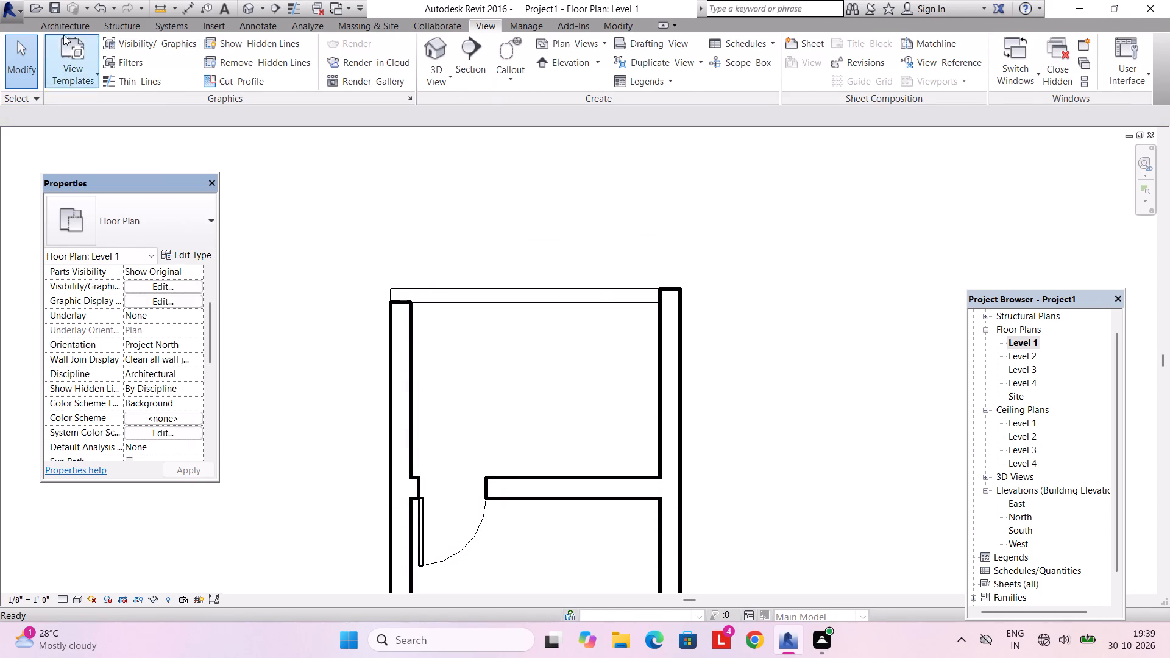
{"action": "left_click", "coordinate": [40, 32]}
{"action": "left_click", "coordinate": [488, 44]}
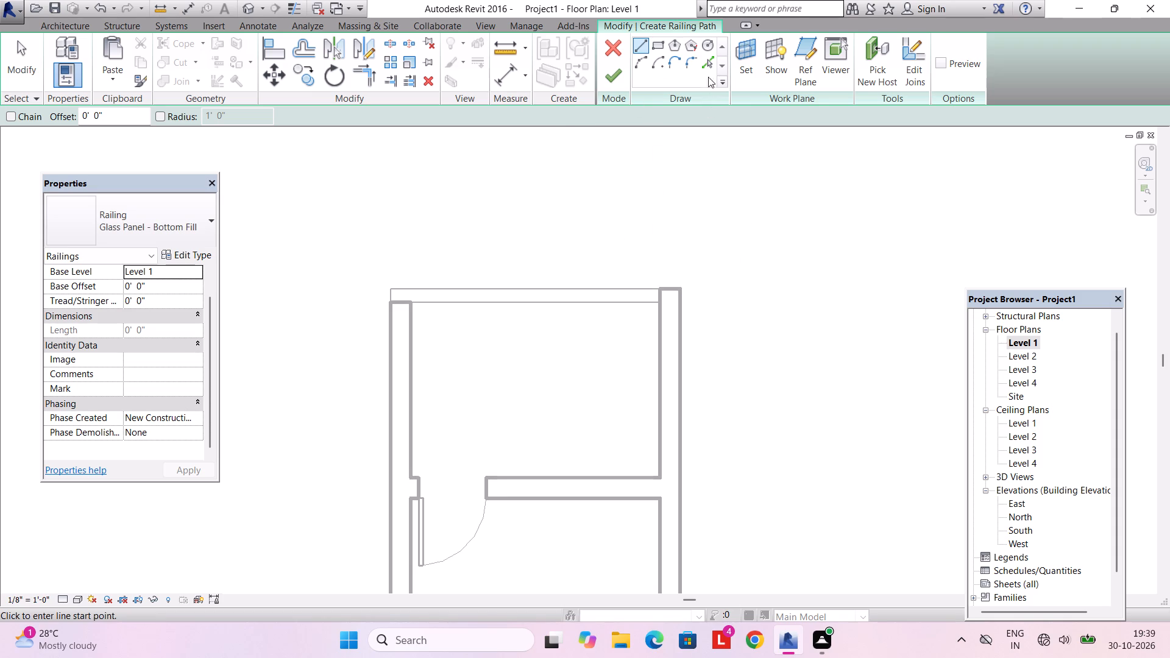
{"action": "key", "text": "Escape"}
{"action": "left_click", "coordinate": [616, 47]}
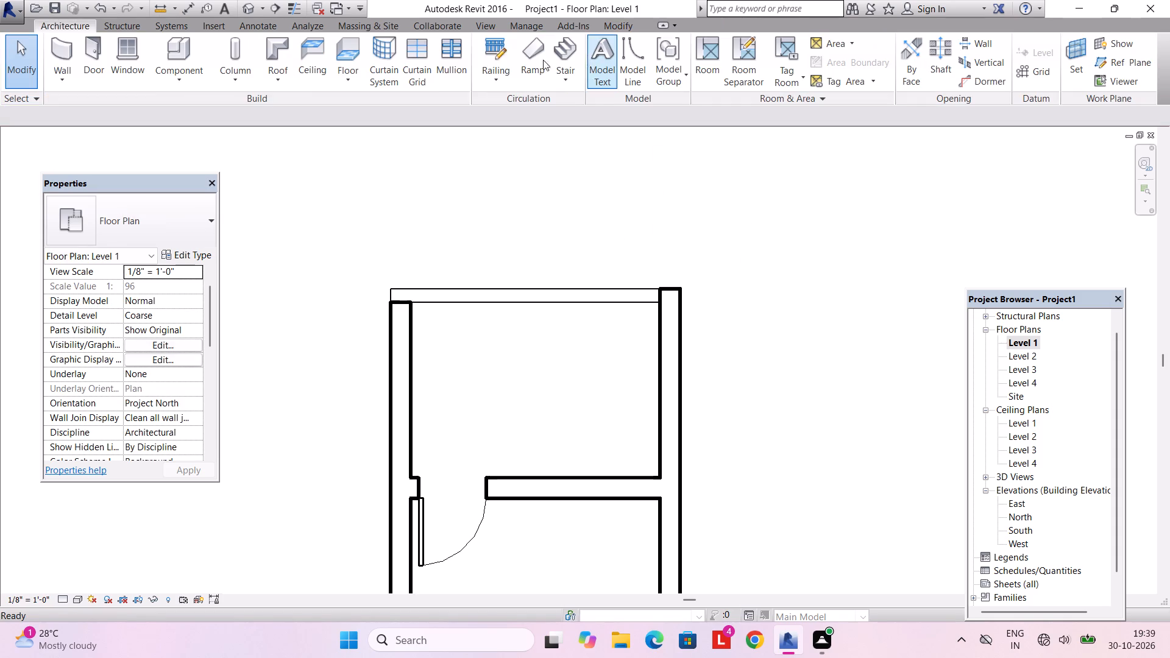
Start a new component stair and set its type's maximum riser height to 11" and minimum tread depth to 9".
{"action": "left_click", "coordinate": [563, 52]}
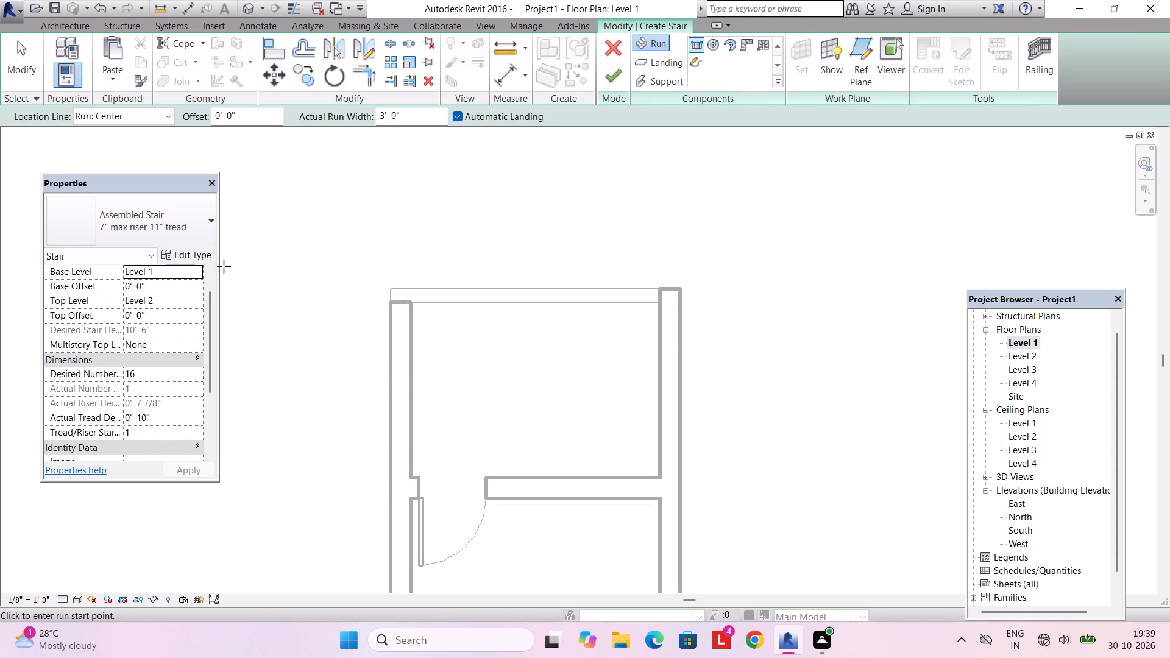
{"action": "left_click", "coordinate": [195, 253]}
{"action": "left_click", "coordinate": [662, 240]}
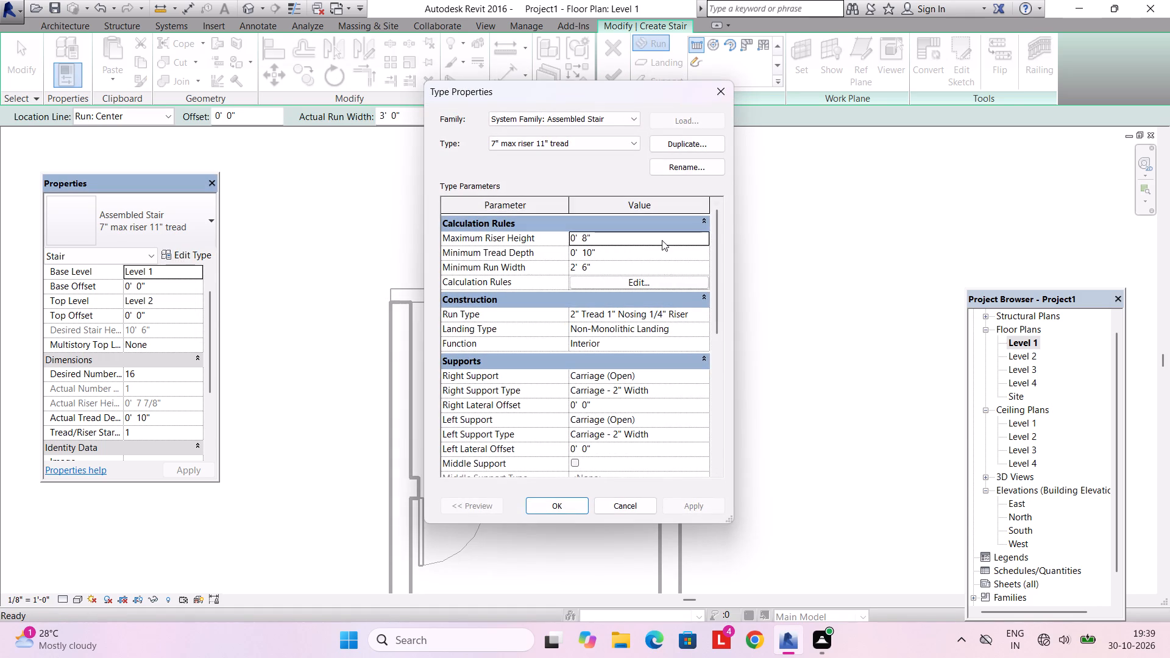
{"action": "type", "text": "11\""}
{"action": "key", "text": "Return"}
{"action": "left_click", "coordinate": [631, 260]}
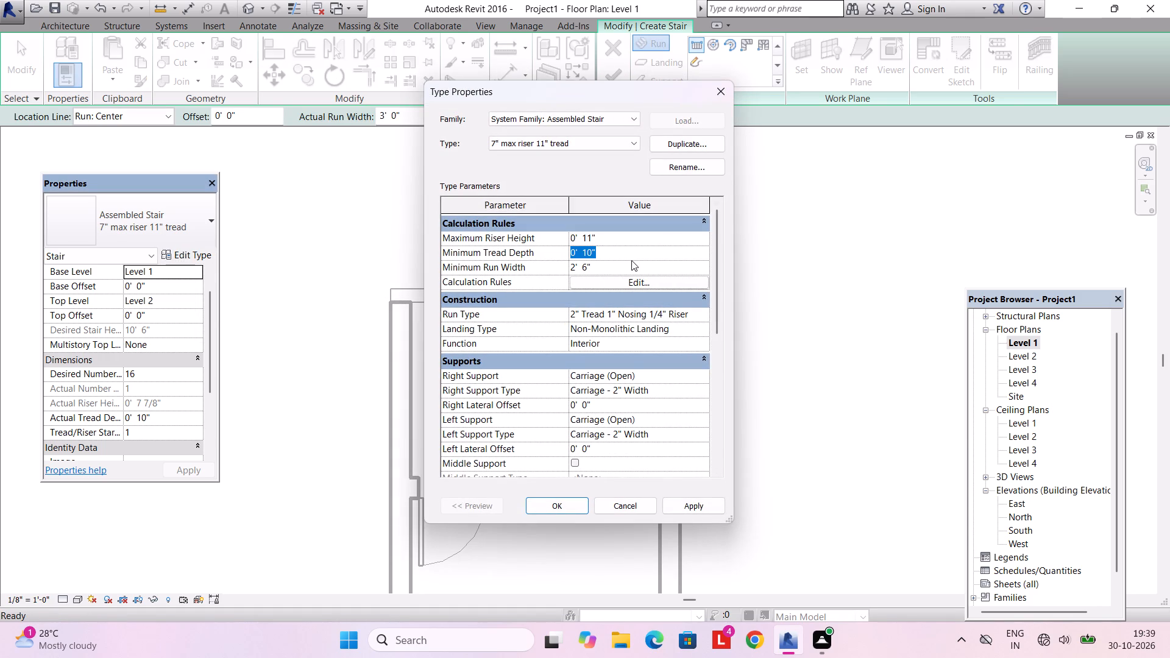
{"action": "type", "text": "9\""}
{"action": "key", "text": "Return"}
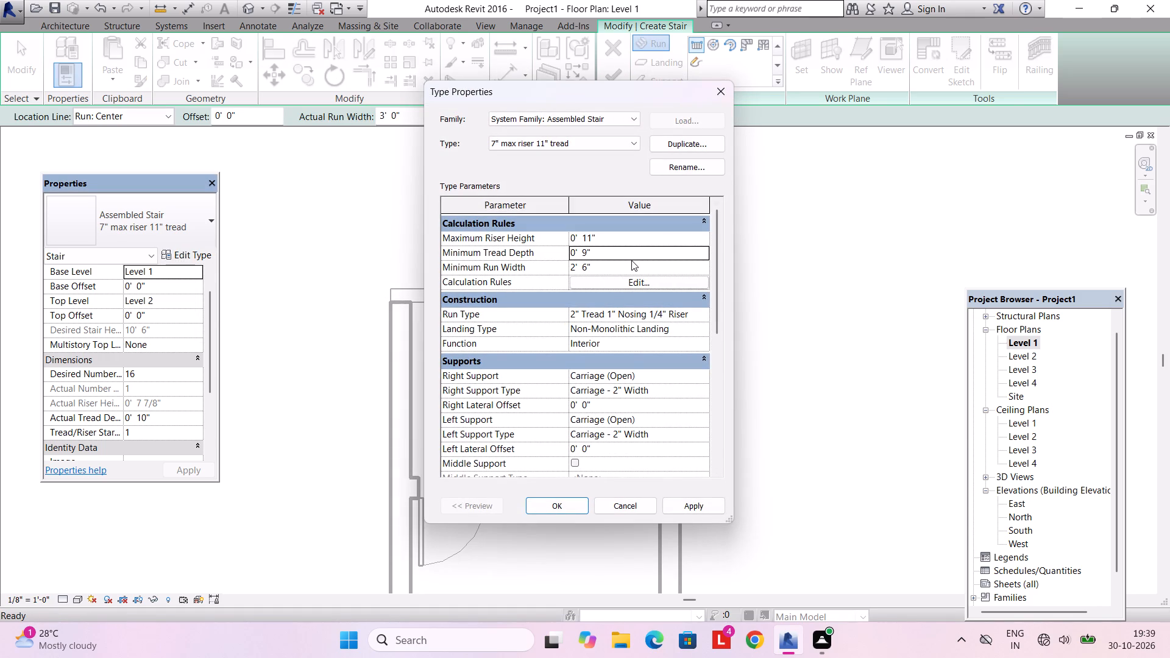
{"action": "left_click", "coordinate": [567, 514]}
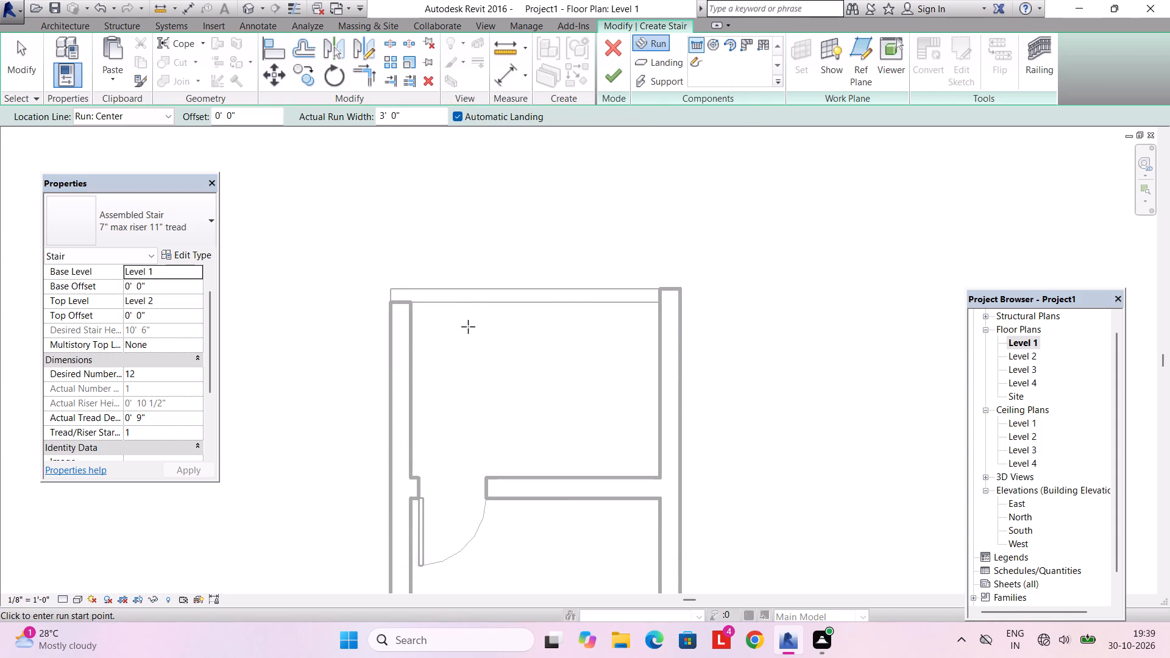
{"action": "left_click", "coordinate": [464, 327]}
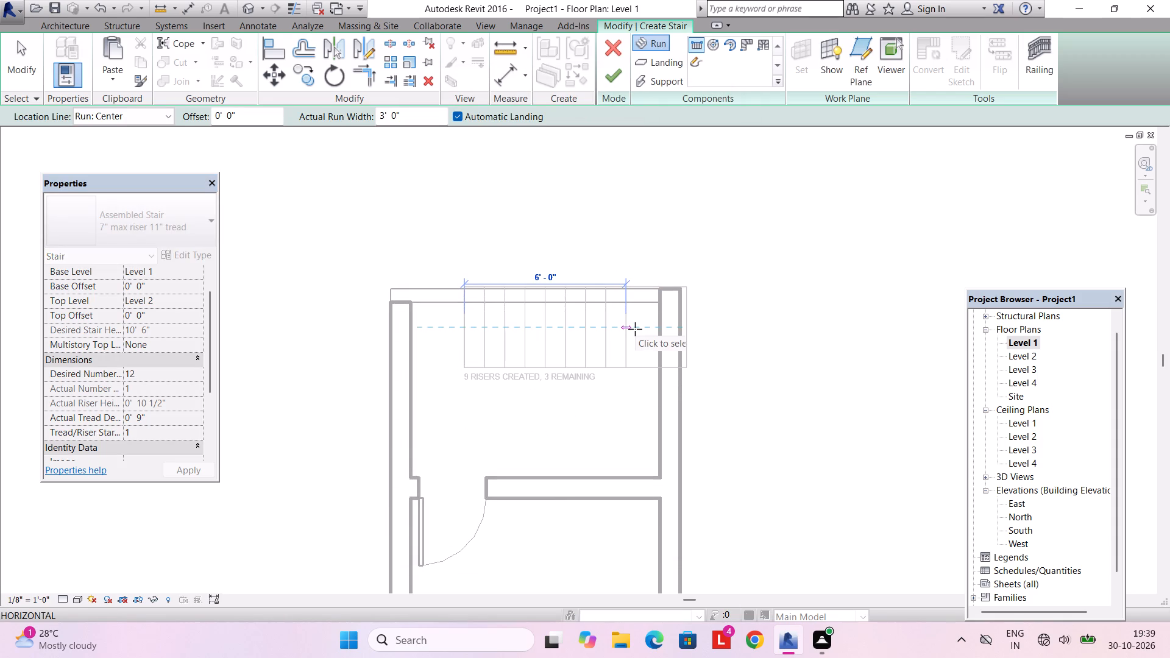
{"action": "key", "text": "Escape"}
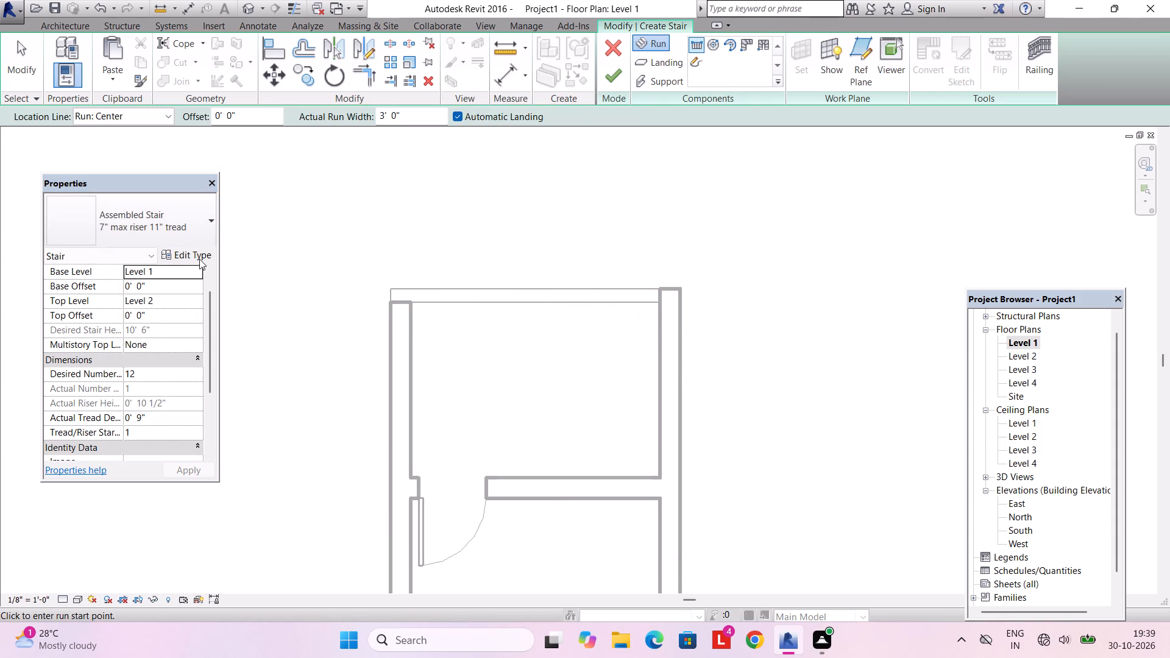
Change the stair type to minimum tread depth 11", maximum riser height 9" and minimum run width 3'.
{"action": "left_click", "coordinate": [199, 259]}
{"action": "left_click", "coordinate": [617, 254]}
{"action": "type", "text": "11\""}
{"action": "key", "text": "Return"}
{"action": "left_click", "coordinate": [619, 239]}
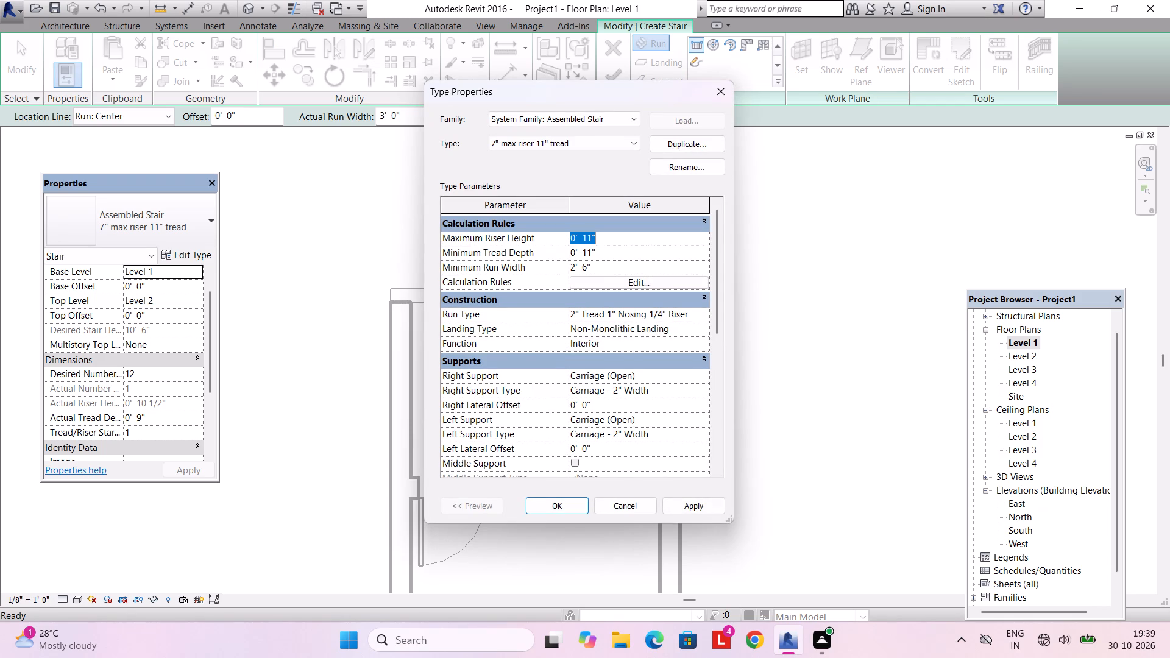
{"action": "type", "text": "9\""}
{"action": "key", "text": "Return"}
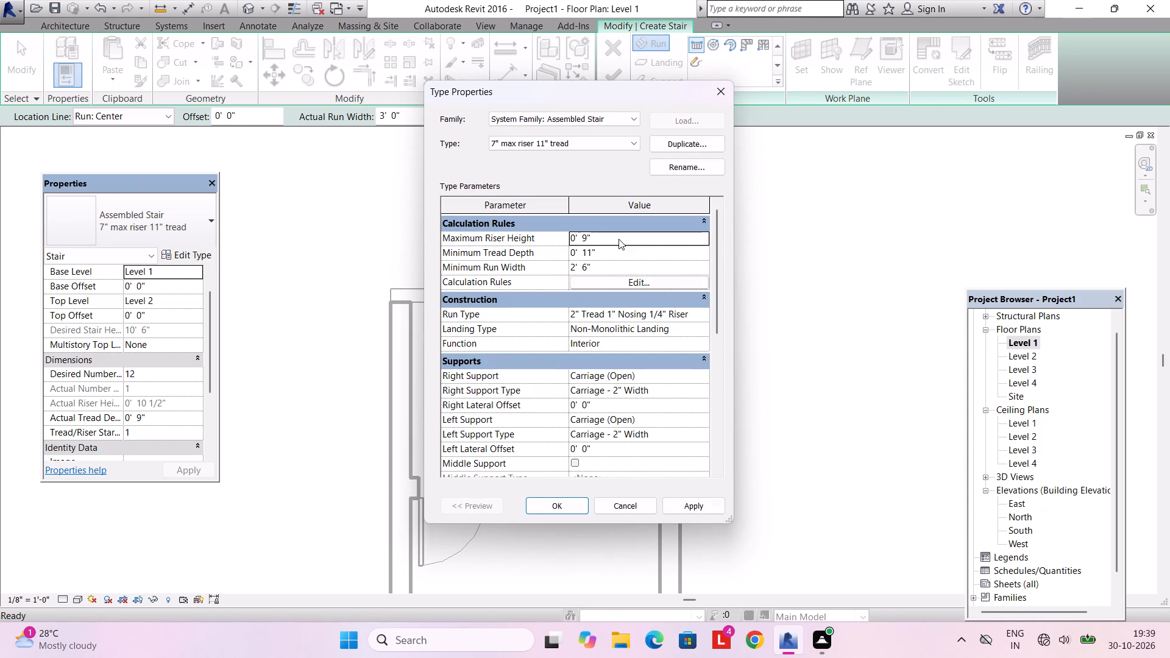
{"action": "left_click", "coordinate": [623, 268]}
{"action": "type", "text": "3'"}
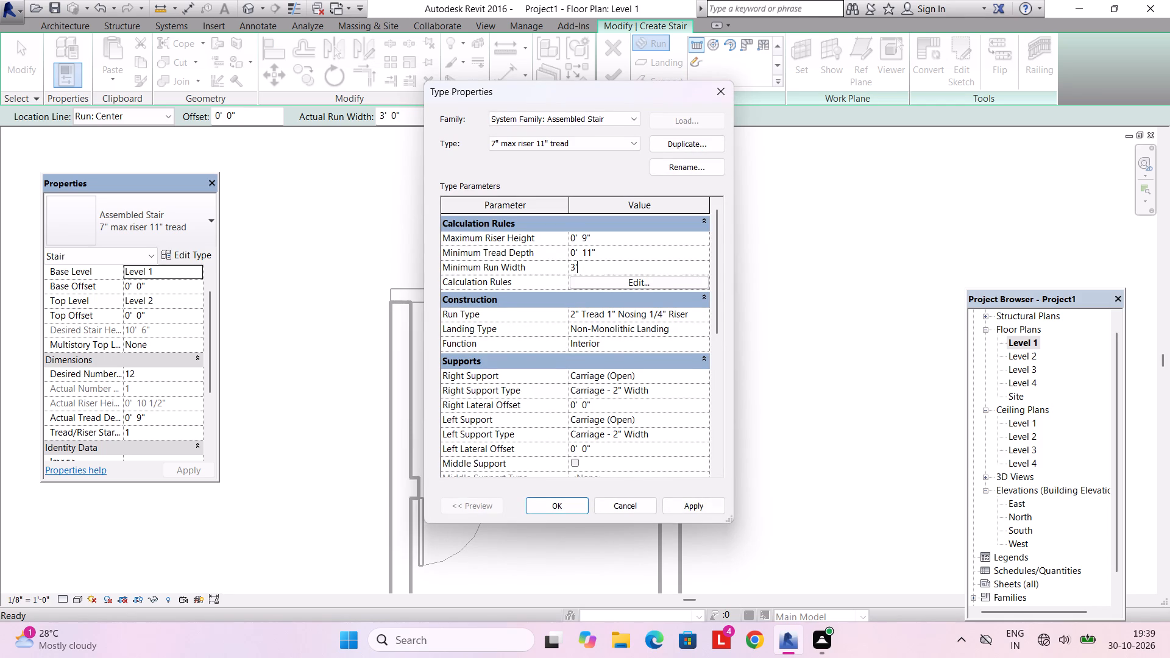
{"action": "key", "text": "Return"}
{"action": "left_click", "coordinate": [697, 504]}
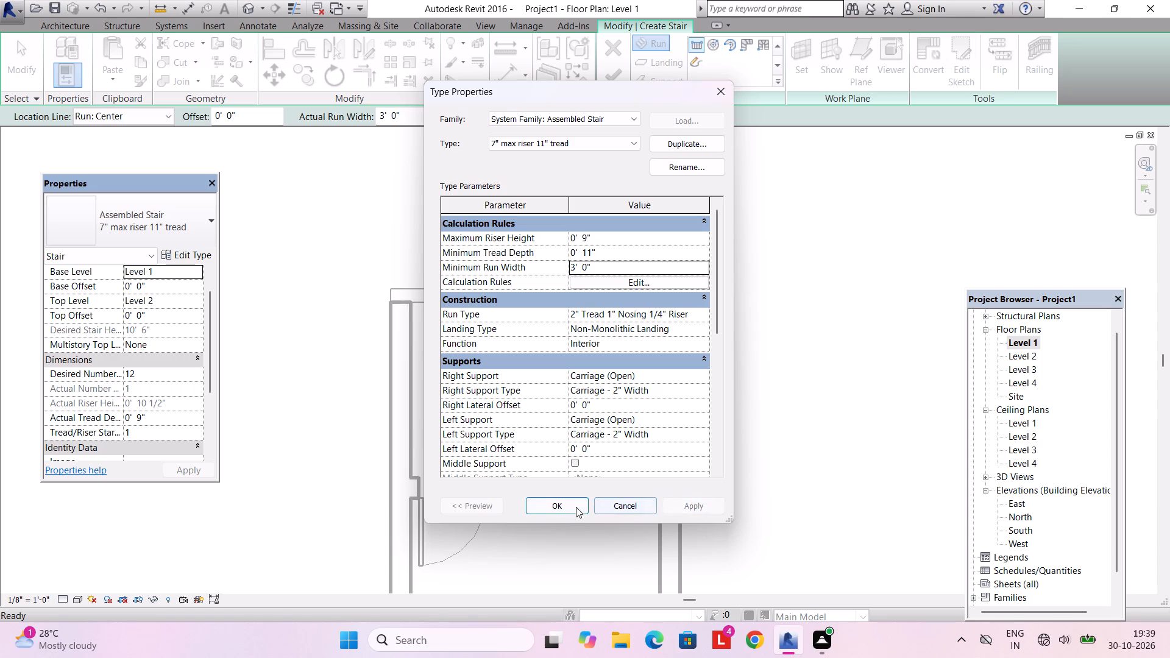
{"action": "left_click", "coordinate": [576, 507]}
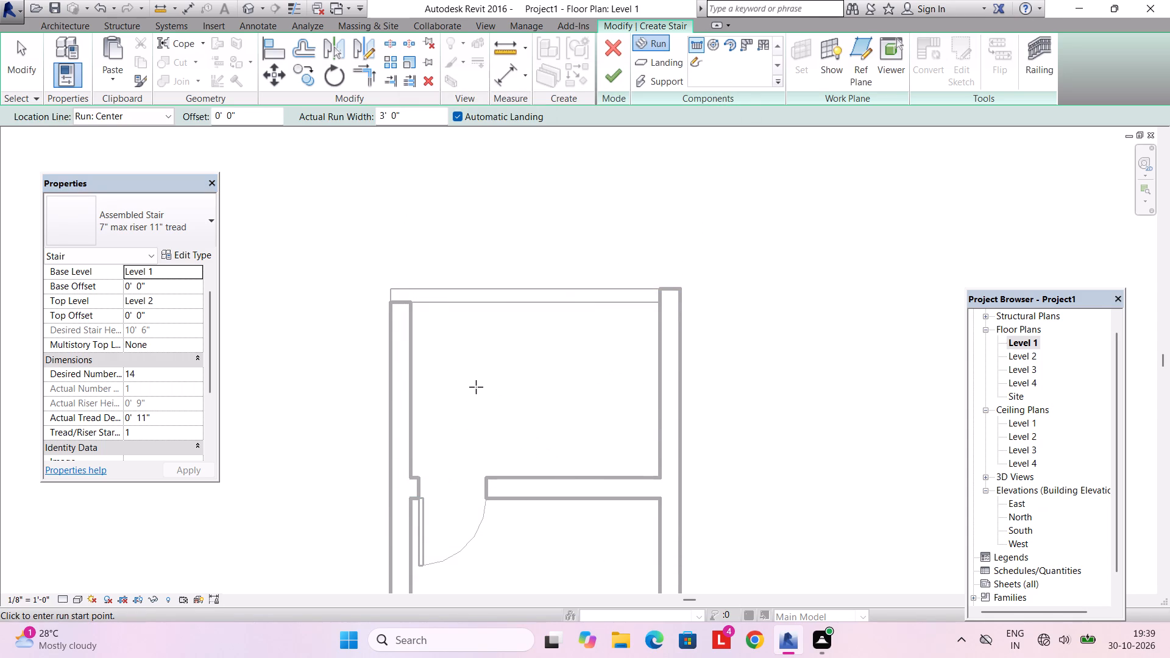
Set the stair type's maximum riser height to 7".
{"action": "left_click", "coordinate": [175, 258]}
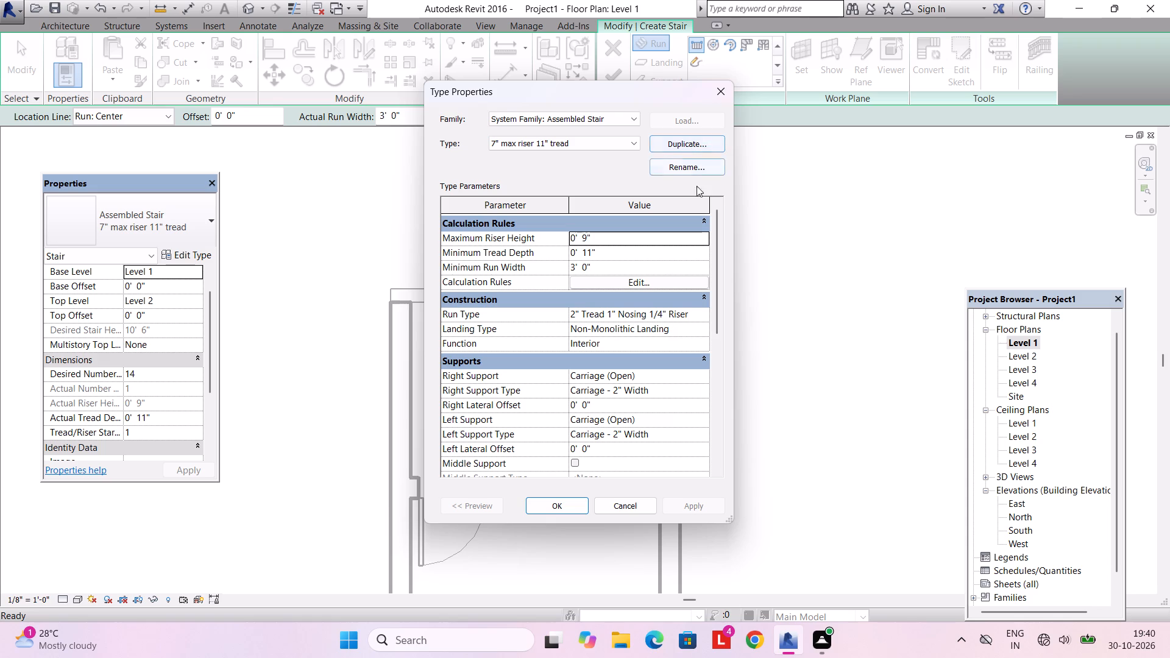
{"action": "scroll", "coordinate": [647, 370], "scroll_direction": "down", "scroll_amount": 3}
{"action": "scroll", "coordinate": [647, 370], "scroll_direction": "up", "scroll_amount": 3}
{"action": "scroll", "coordinate": [647, 370], "scroll_direction": "down", "scroll_amount": 2}
{"action": "scroll", "coordinate": [647, 370], "scroll_direction": "up", "scroll_amount": 8}
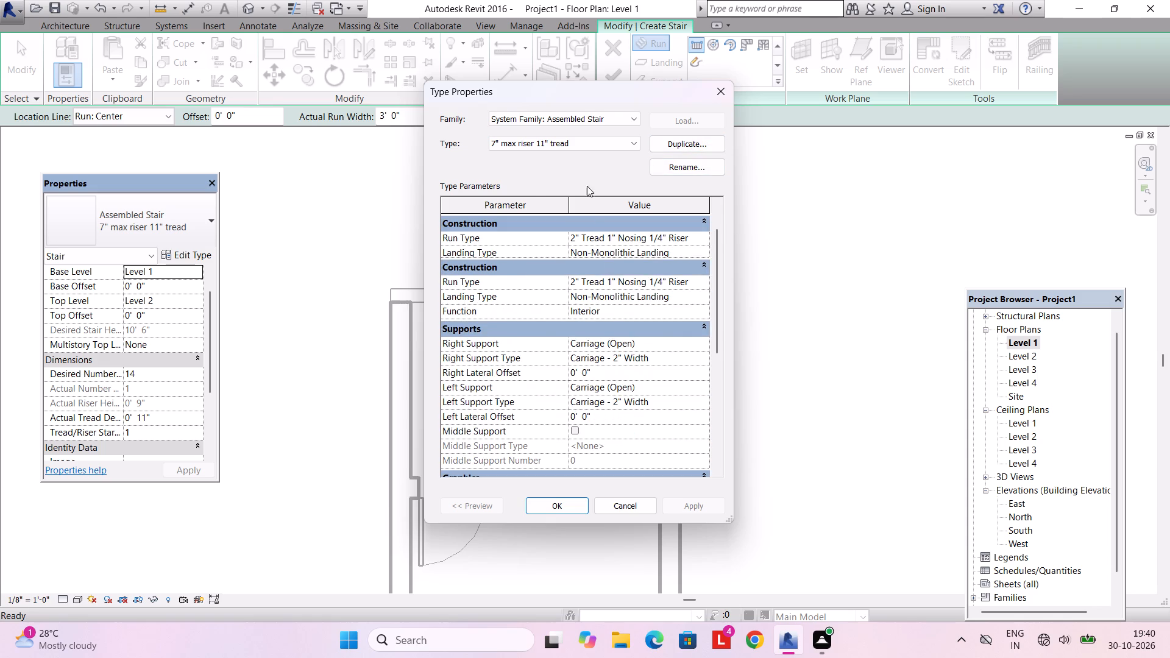
{"action": "left_click", "coordinate": [587, 136]}
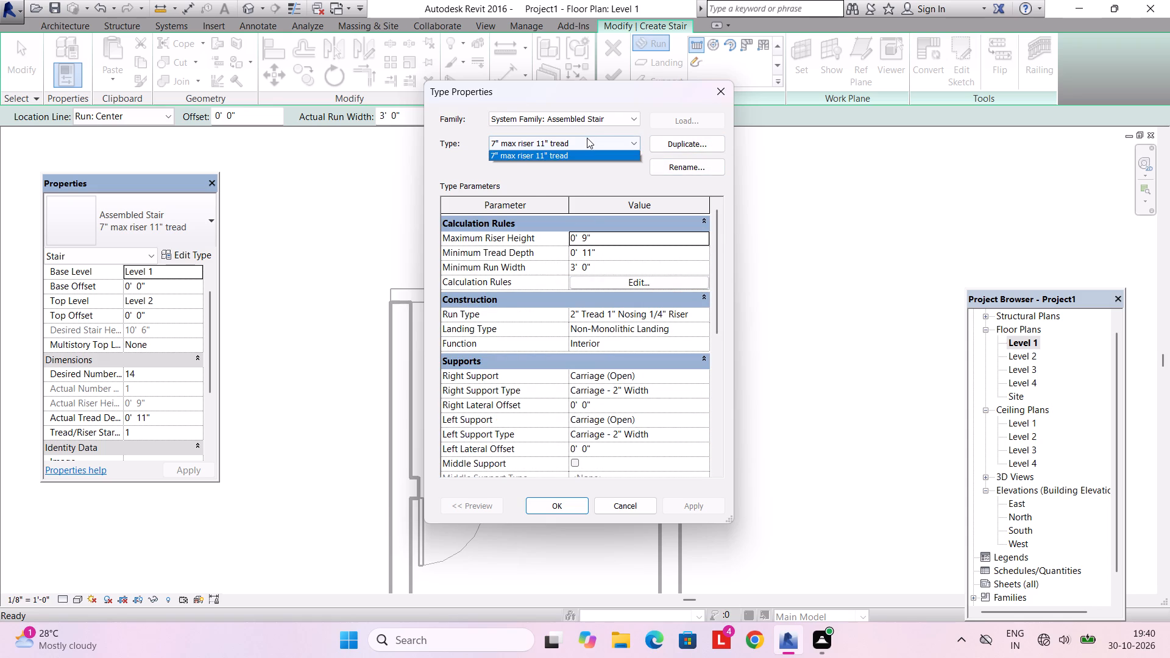
{"action": "left_click", "coordinate": [587, 138]}
{"action": "left_click", "coordinate": [587, 138]}
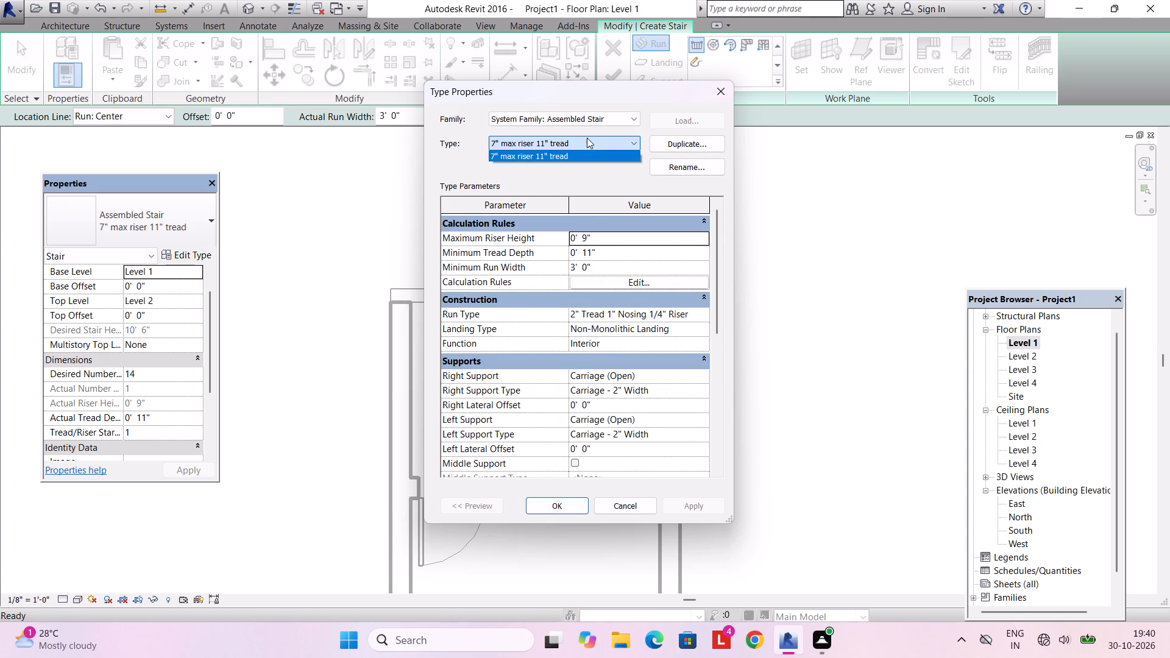
{"action": "left_click", "coordinate": [611, 239]}
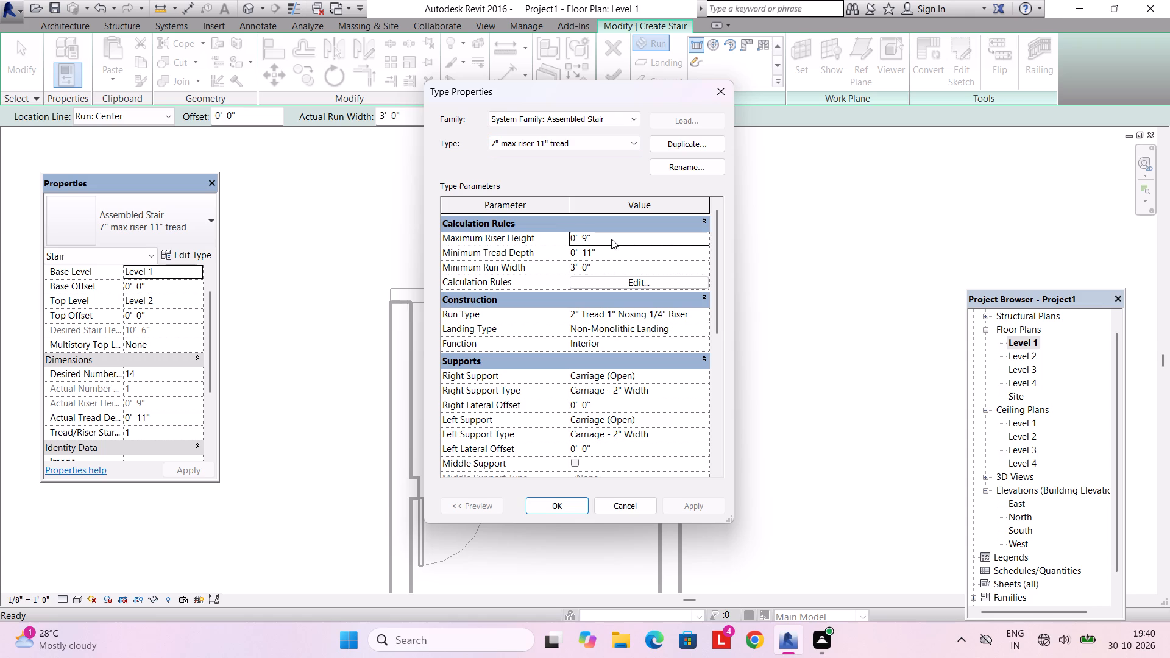
{"action": "left_click", "coordinate": [611, 239]}
{"action": "type", "text": "7\""}
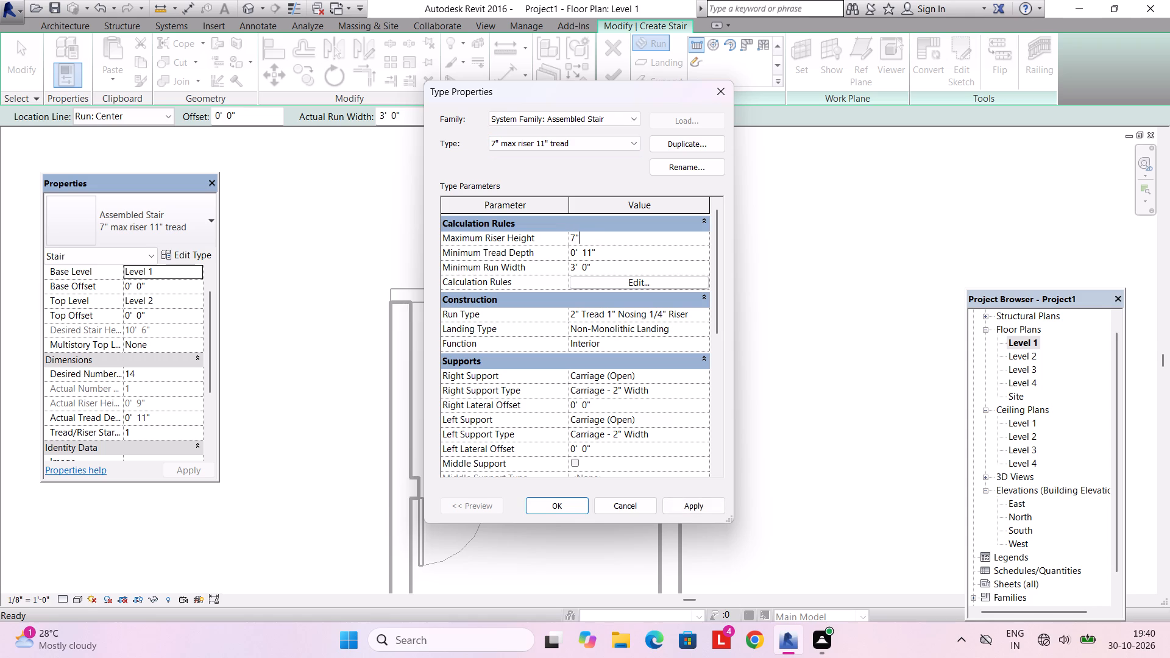
{"action": "key", "text": "Return"}
{"action": "key", "text": "Return"}
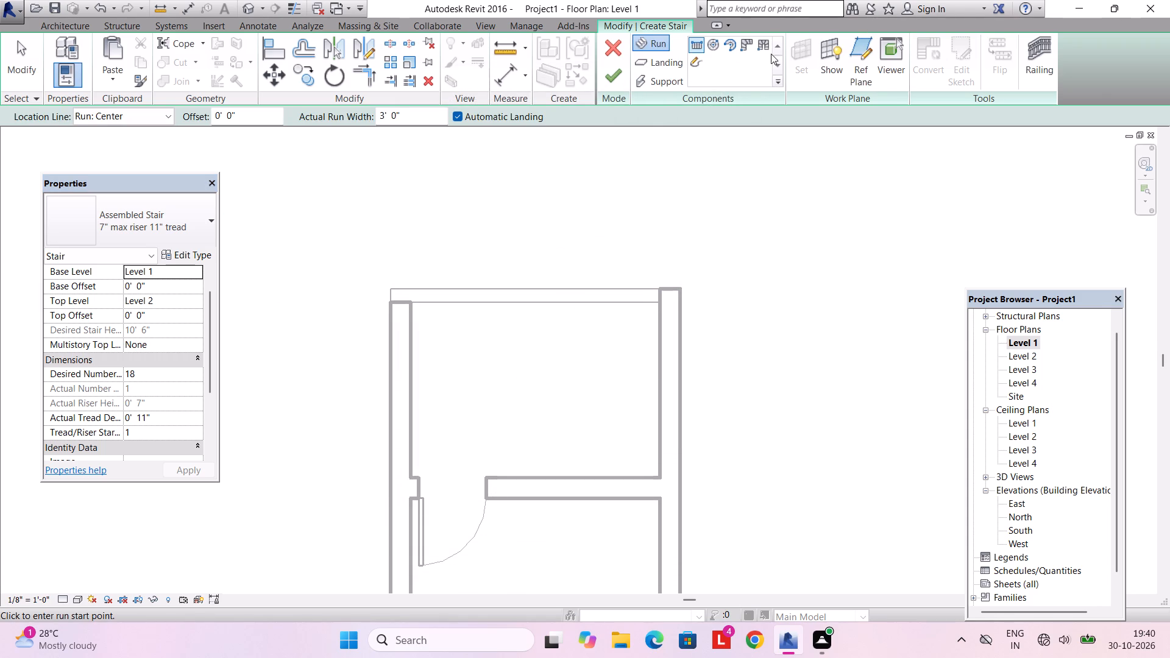
Place a rotated U-shaped winder run in the back room, snapped against the rear and right-hand walls with its flights opening left.
{"action": "left_click", "coordinate": [766, 49]}
{"action": "key", "text": "space"}
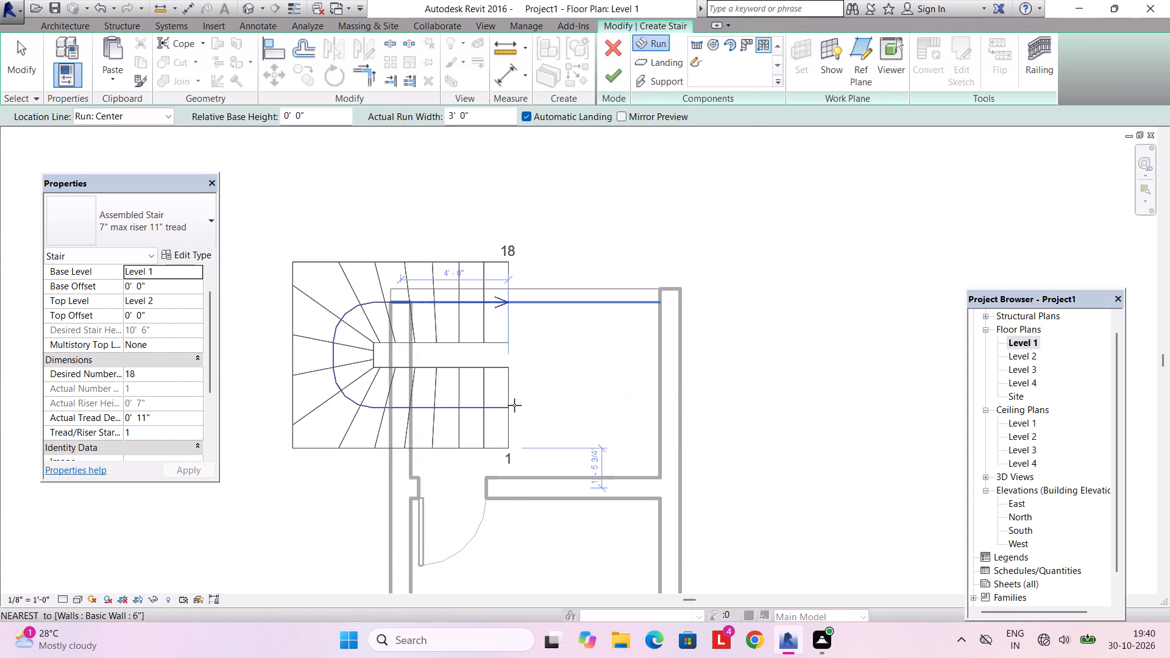
{"action": "key", "text": "space"}
{"action": "key", "text": "space"}
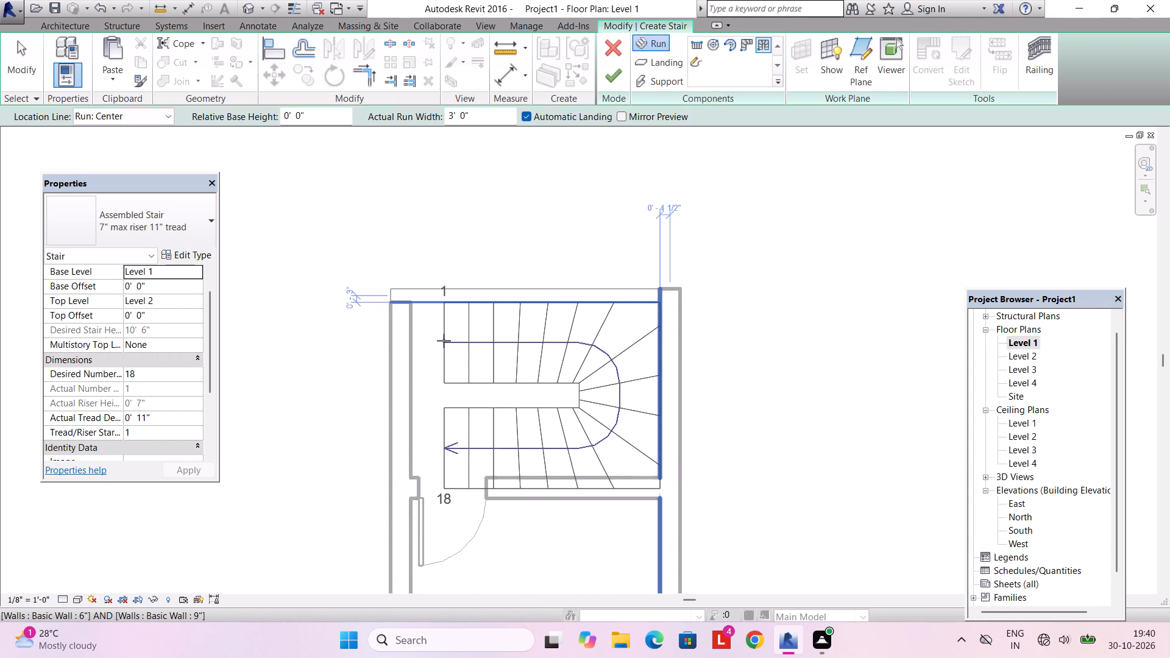
{"action": "scroll", "coordinate": [444, 341], "scroll_direction": "up", "scroll_amount": 2}
{"action": "left_click", "coordinate": [444, 341]}
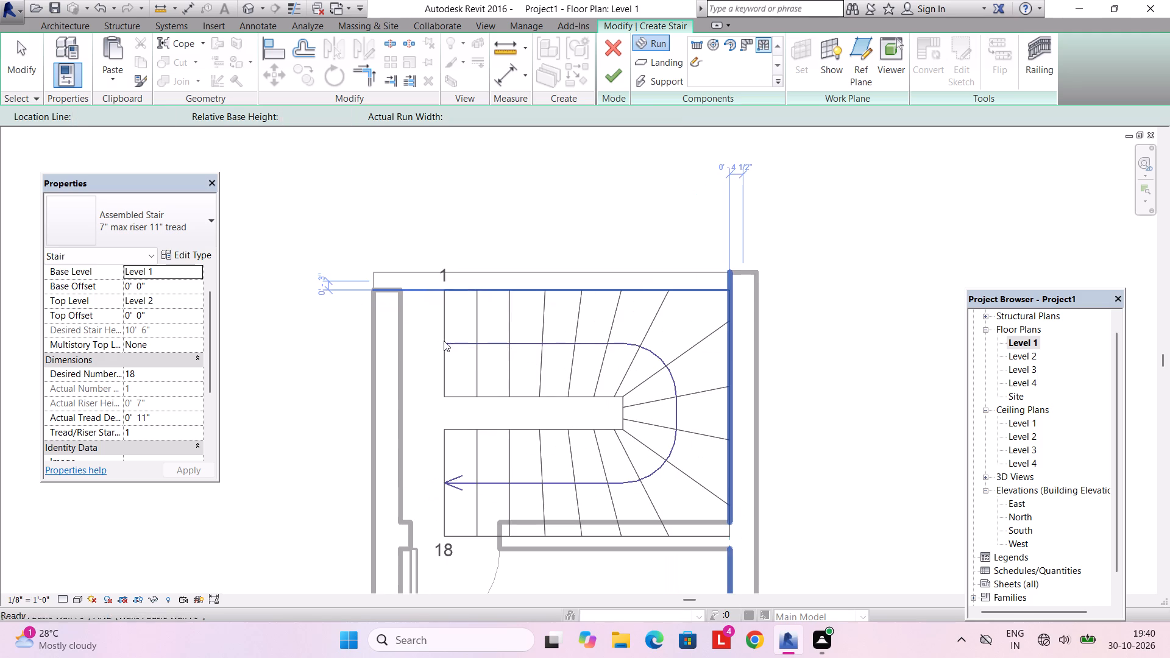
{"action": "key", "text": "Escape"}
{"action": "key", "text": "Escape"}
Set the U-shaped winder run's width to 2.5'.
{"action": "left_click", "coordinate": [467, 435]}
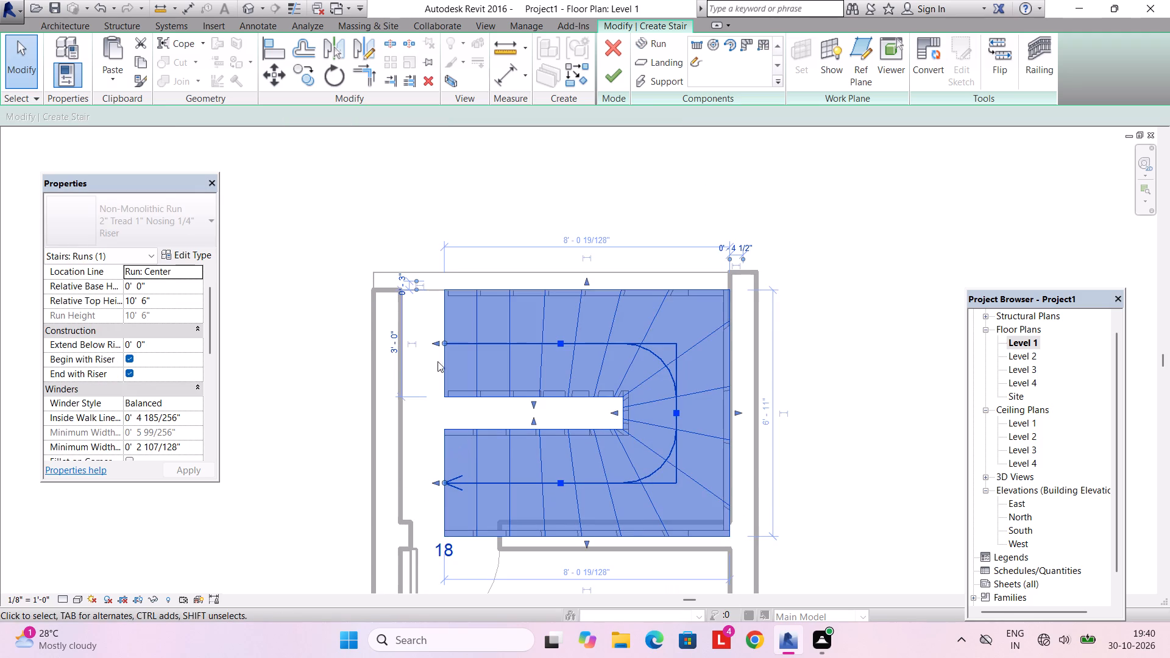
{"action": "left_click", "coordinate": [390, 344]}
{"action": "type", "text": "2.5'"}
{"action": "key", "text": "Return"}
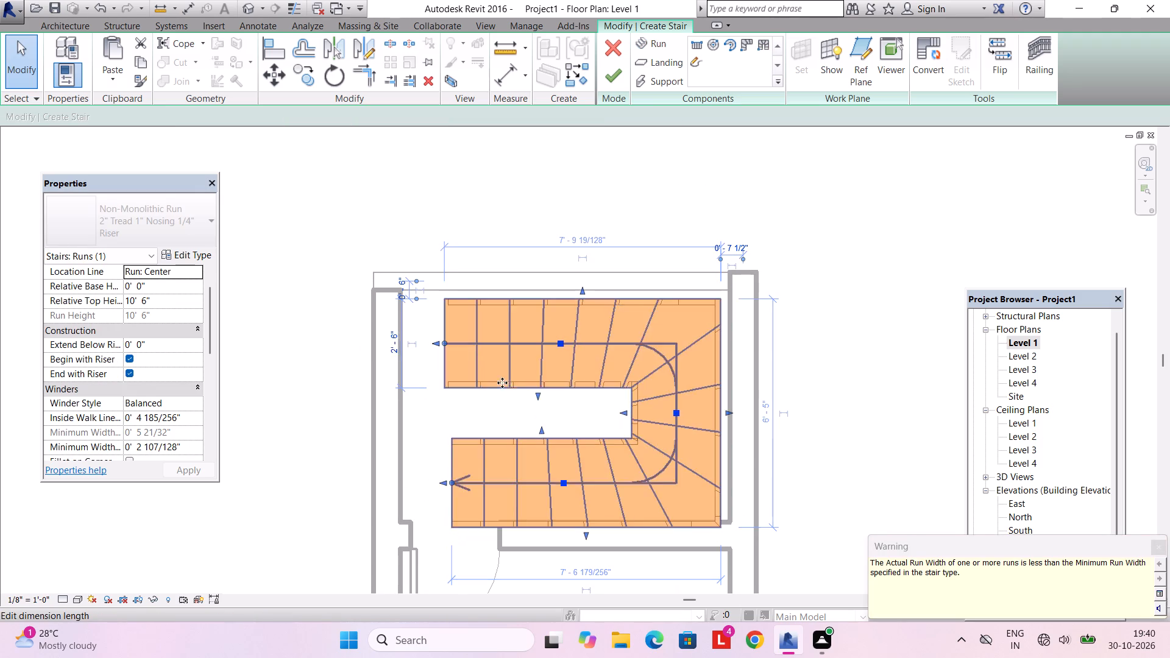
{"action": "key", "text": "Escape"}
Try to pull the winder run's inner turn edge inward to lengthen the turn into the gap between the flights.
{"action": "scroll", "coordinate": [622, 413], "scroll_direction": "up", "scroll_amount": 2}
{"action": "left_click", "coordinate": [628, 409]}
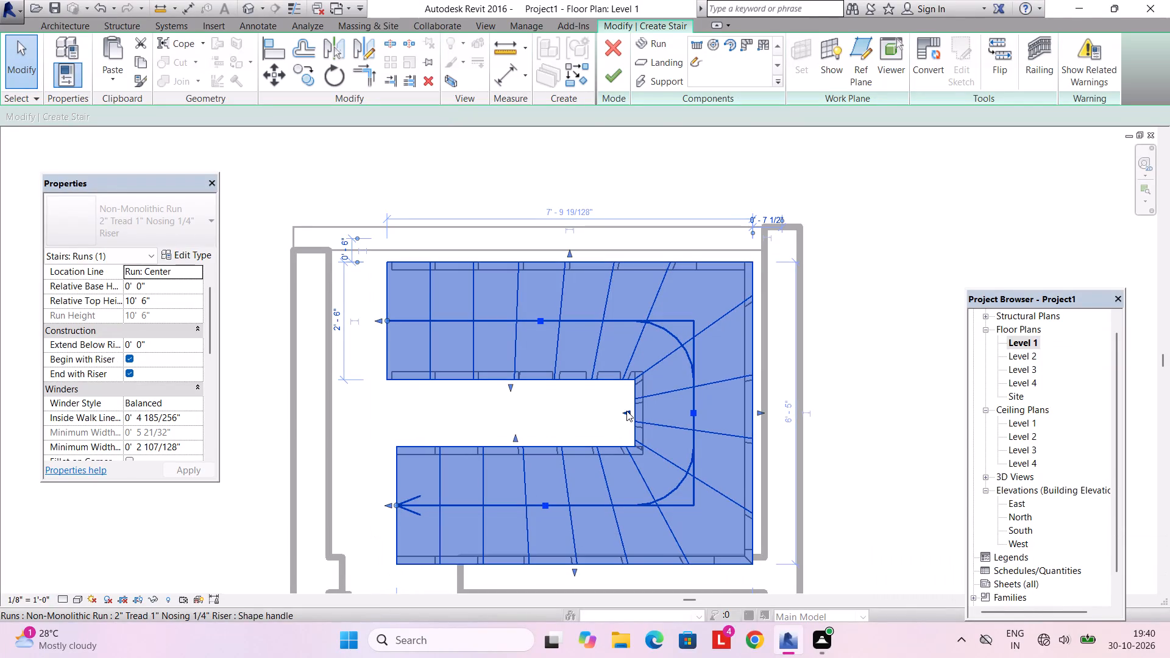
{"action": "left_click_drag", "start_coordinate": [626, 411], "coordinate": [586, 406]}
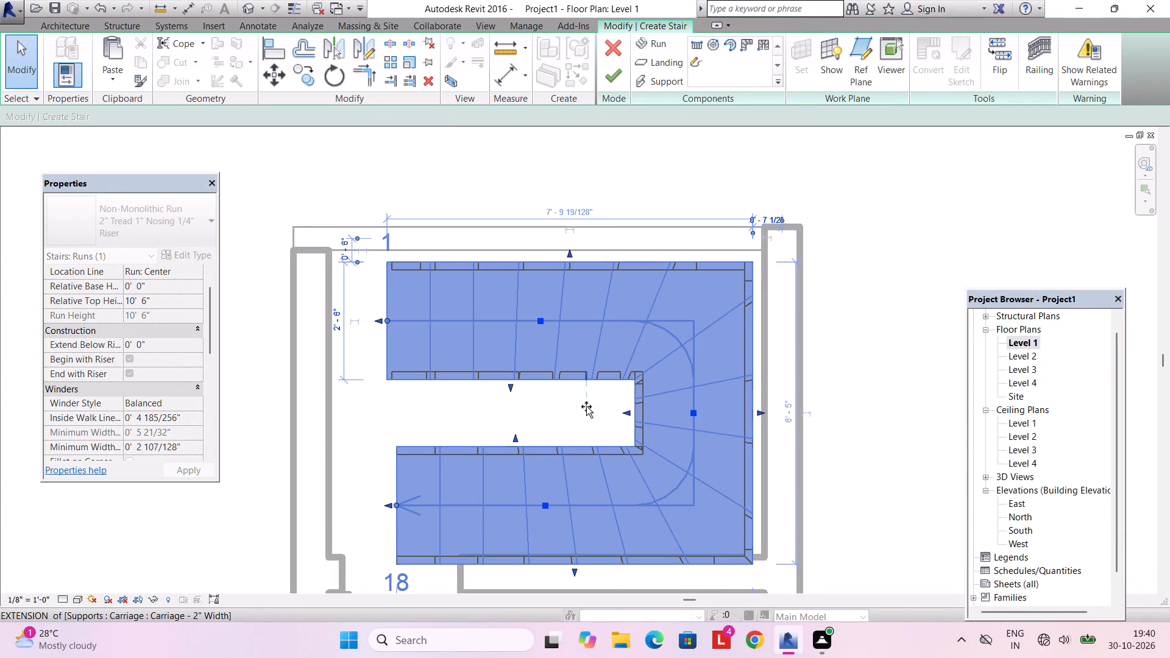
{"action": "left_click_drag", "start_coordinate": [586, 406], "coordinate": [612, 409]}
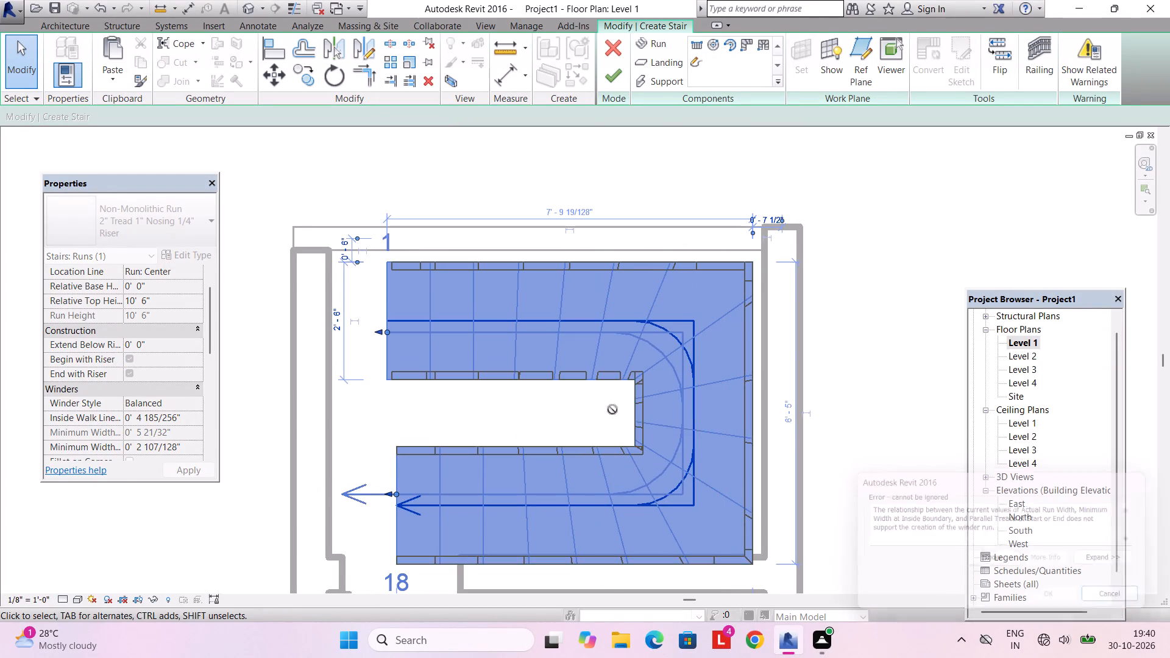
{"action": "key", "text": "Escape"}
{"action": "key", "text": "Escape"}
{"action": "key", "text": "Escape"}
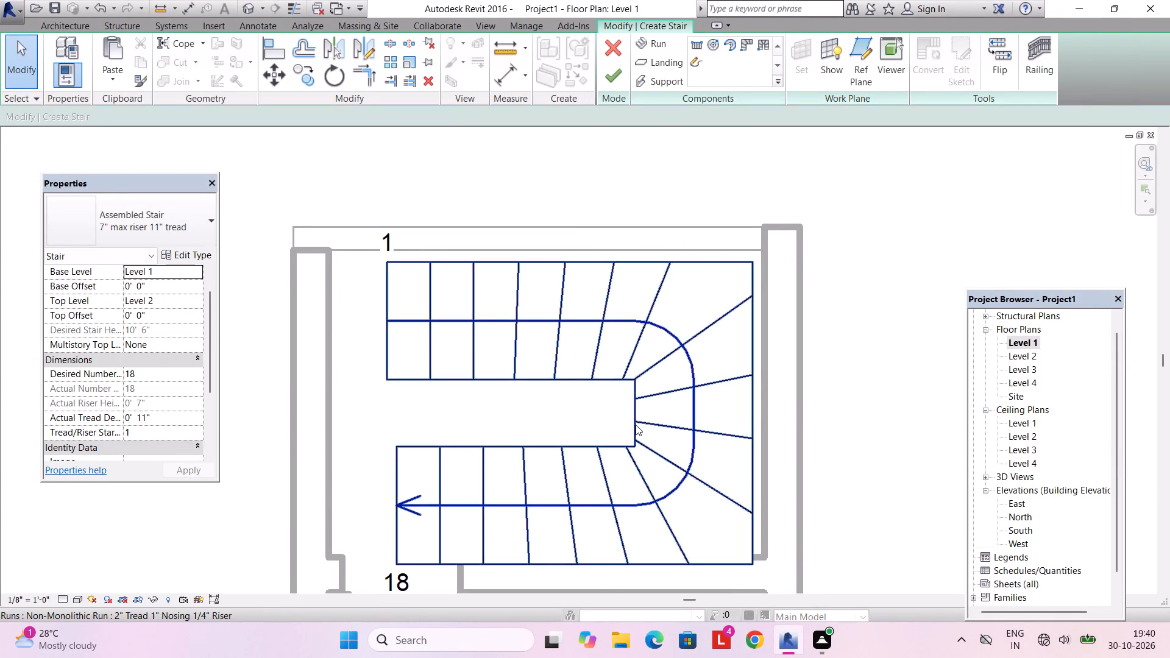
Stretch the winder run's inner turn edge slightly inward to narrow the gap between the two flights.
{"action": "left_click", "coordinate": [636, 425]}
{"action": "left_click_drag", "start_coordinate": [628, 411], "coordinate": [617, 412]}
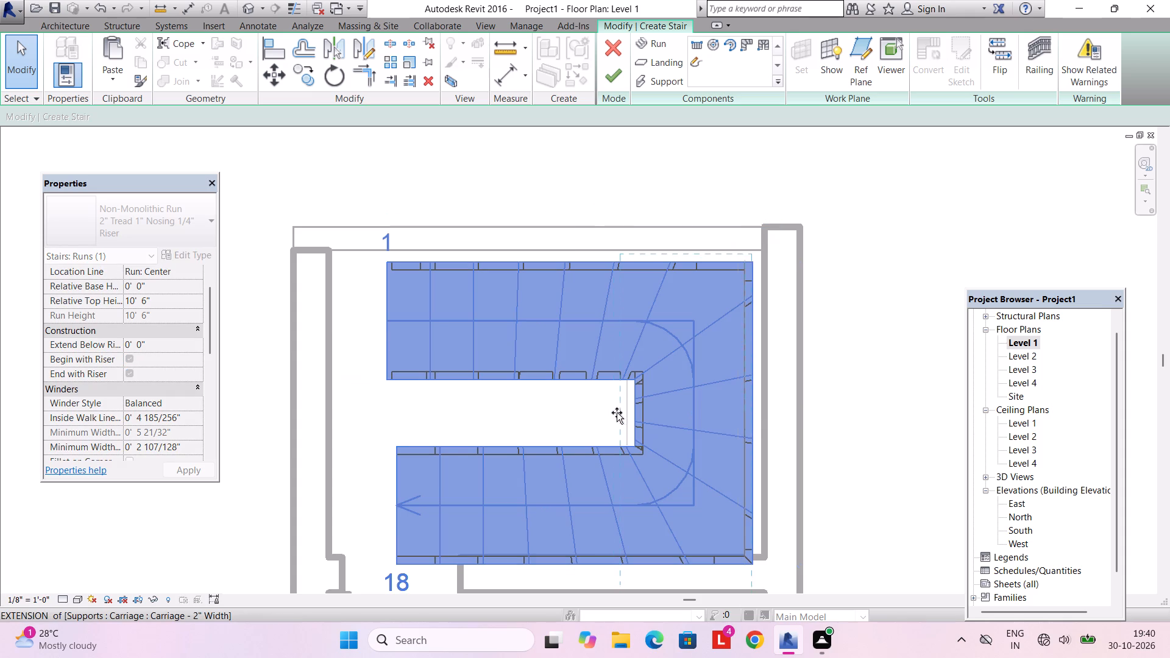
{"action": "left_click_drag", "start_coordinate": [617, 412], "coordinate": [616, 412]}
{"action": "key", "text": "Escape"}
{"action": "scroll", "coordinate": [616, 410], "scroll_direction": "down", "scroll_amount": 3}
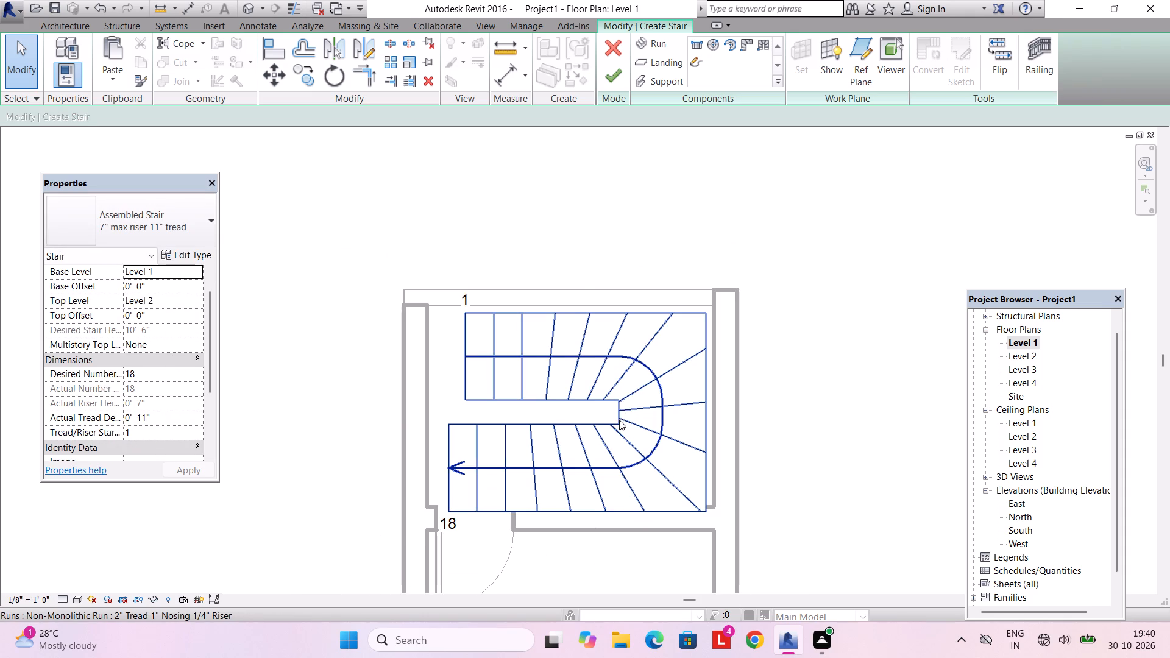
Set the stretched winder run's width to 2.5' again.
{"action": "scroll", "coordinate": [619, 426], "scroll_direction": "up", "scroll_amount": 2}
{"action": "left_click", "coordinate": [457, 364]}
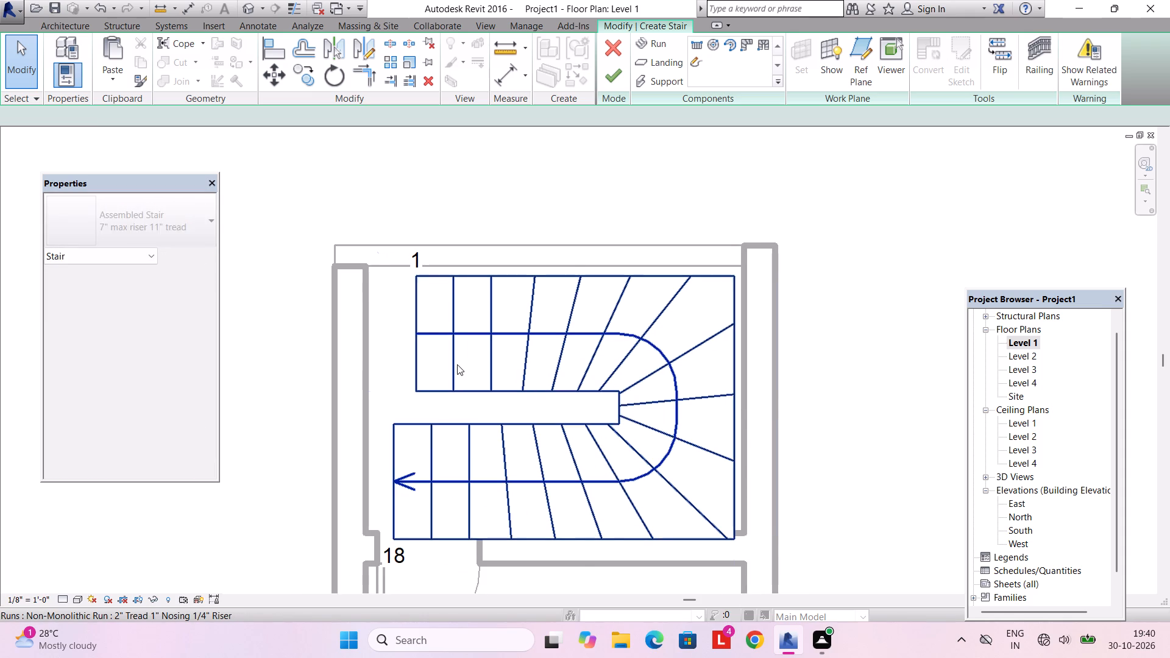
{"action": "left_click", "coordinate": [367, 326]}
{"action": "type", "text": "2.5'"}
{"action": "key", "text": "Return"}
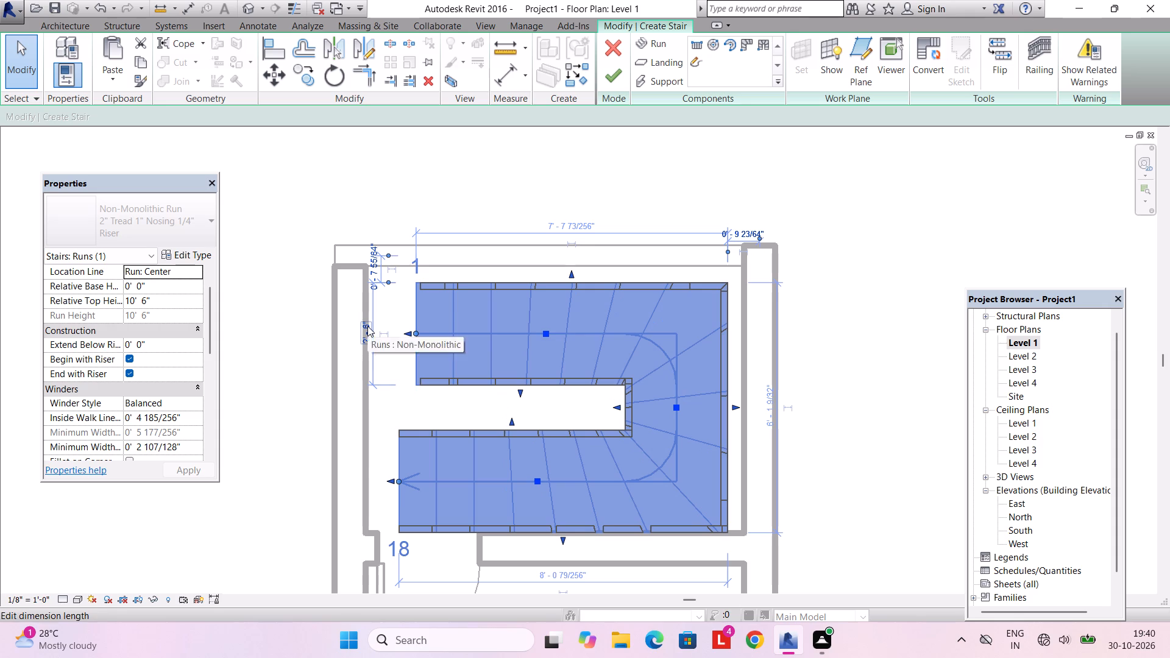
{"action": "key", "text": "Escape"}
Nudge the U-shaped winder run about 4" east against the side wall and about 4" north toward the rear wall.
{"action": "left_click", "coordinate": [551, 372]}
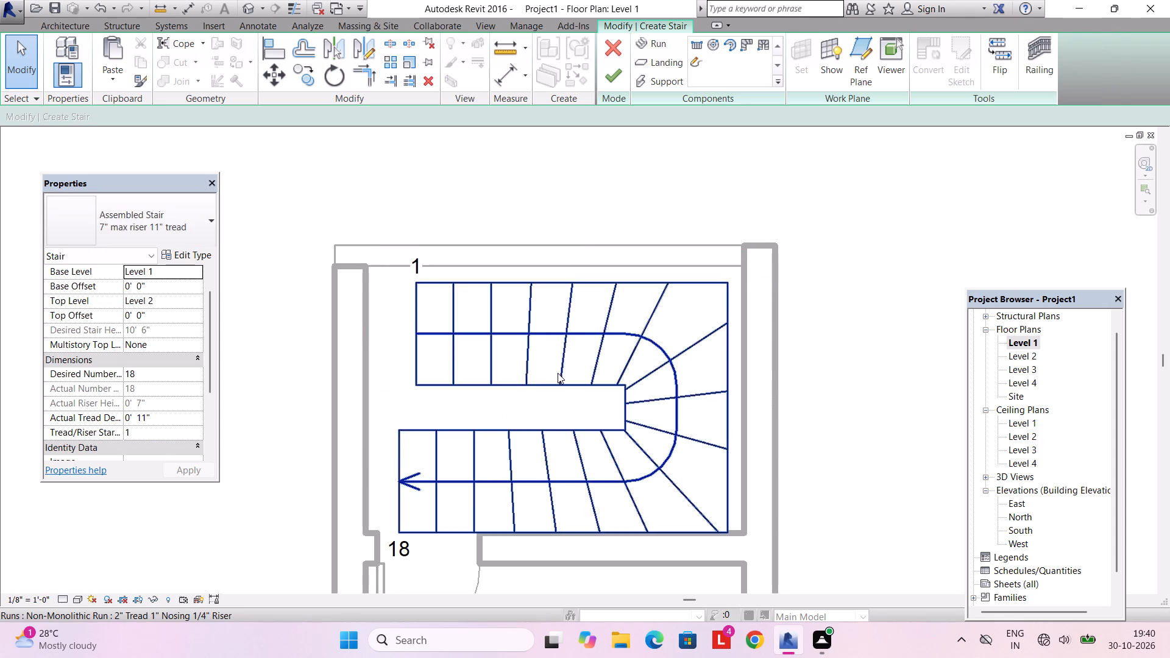
{"action": "left_click", "coordinate": [558, 373]}
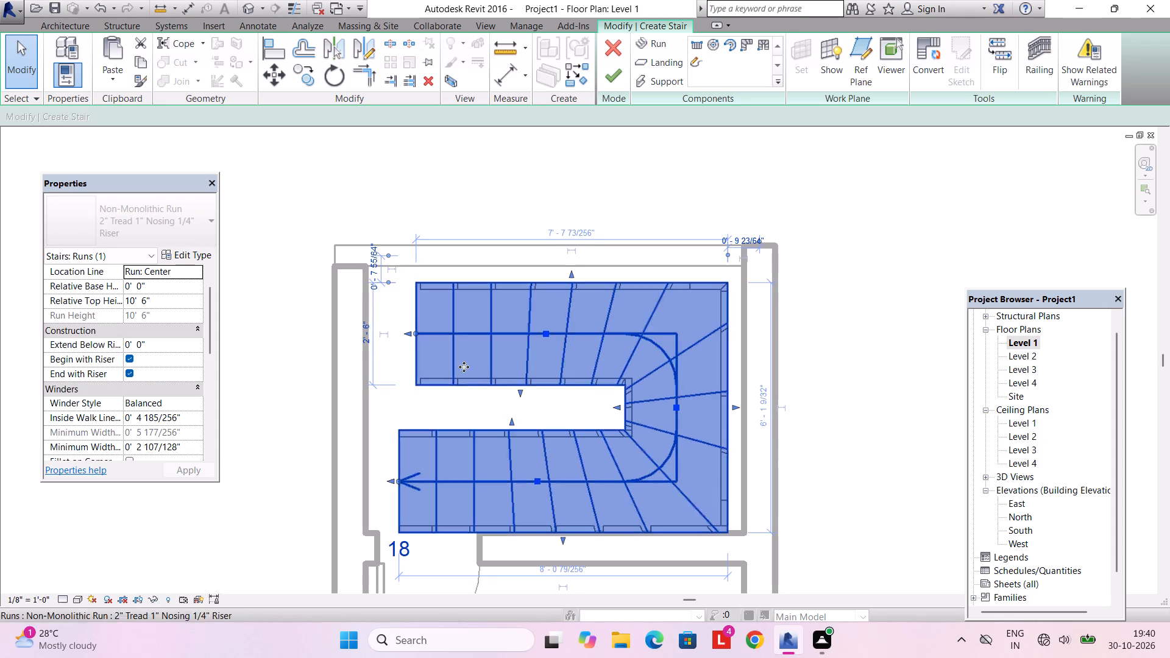
{"action": "key", "text": "Right"}
{"action": "key", "text": "Right"}
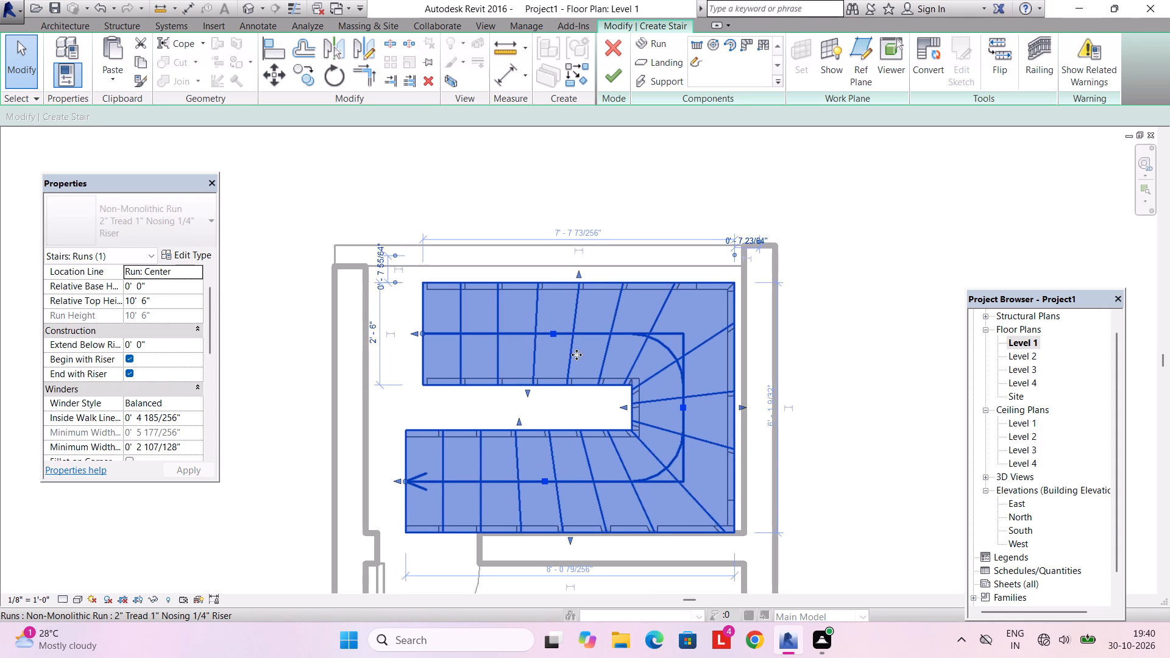
{"action": "key", "text": "Right"}
{"action": "key", "text": "Up"}
{"action": "key", "text": "Up"}
{"action": "key", "text": "Right"}
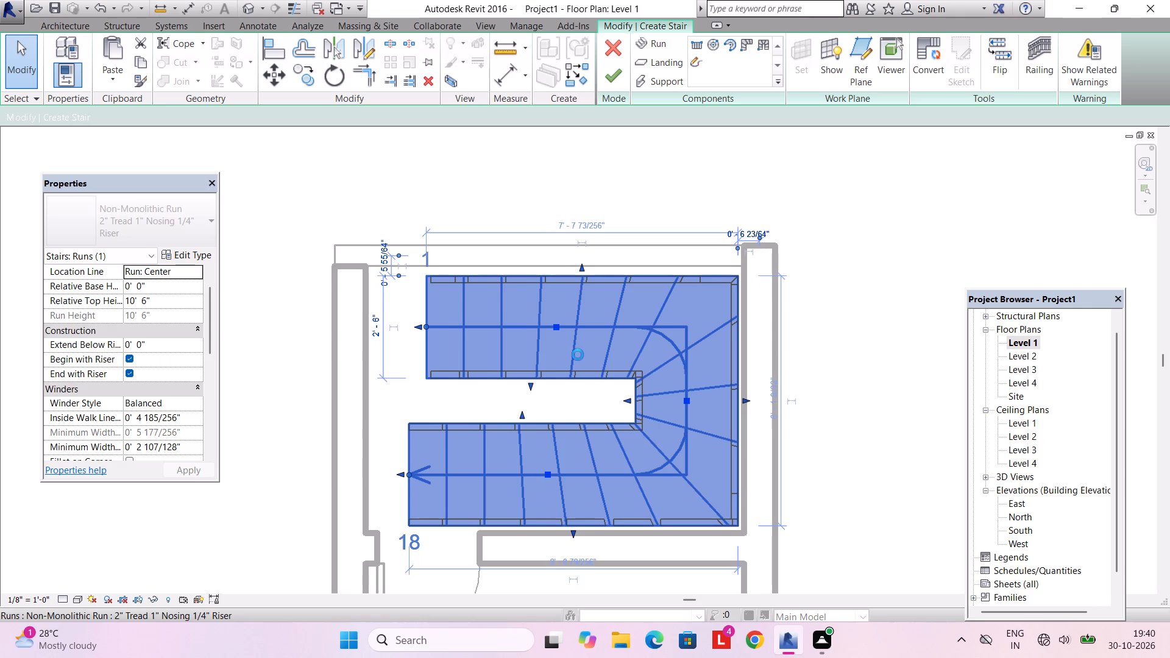
{"action": "key", "text": "Up"}
{"action": "key", "text": "Up"}
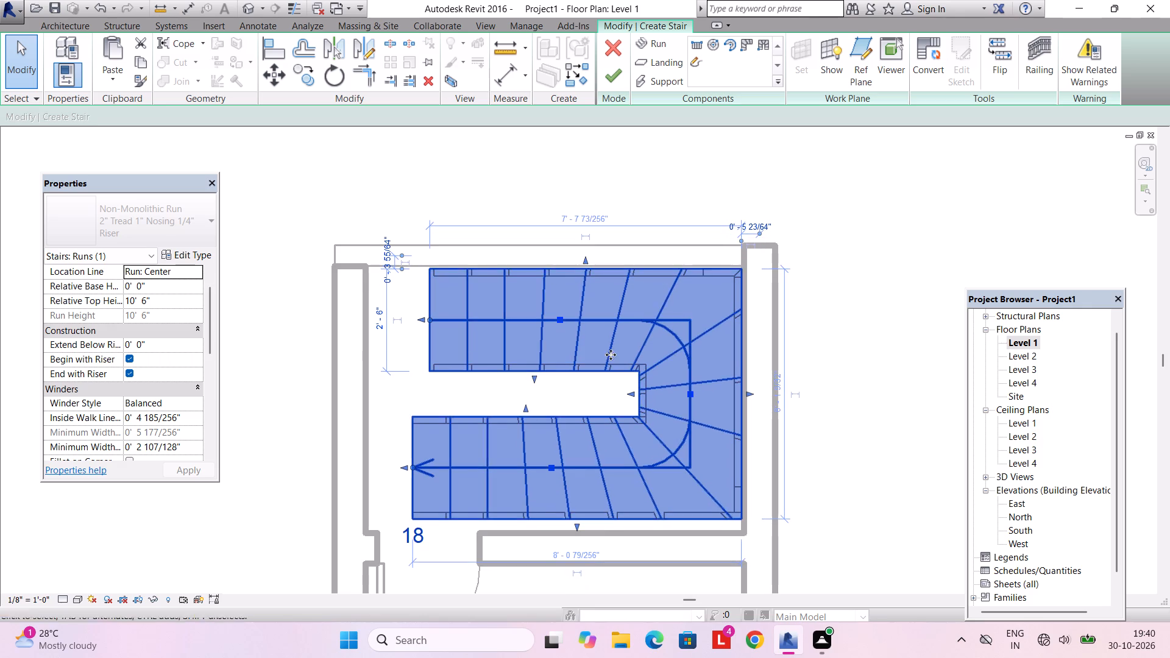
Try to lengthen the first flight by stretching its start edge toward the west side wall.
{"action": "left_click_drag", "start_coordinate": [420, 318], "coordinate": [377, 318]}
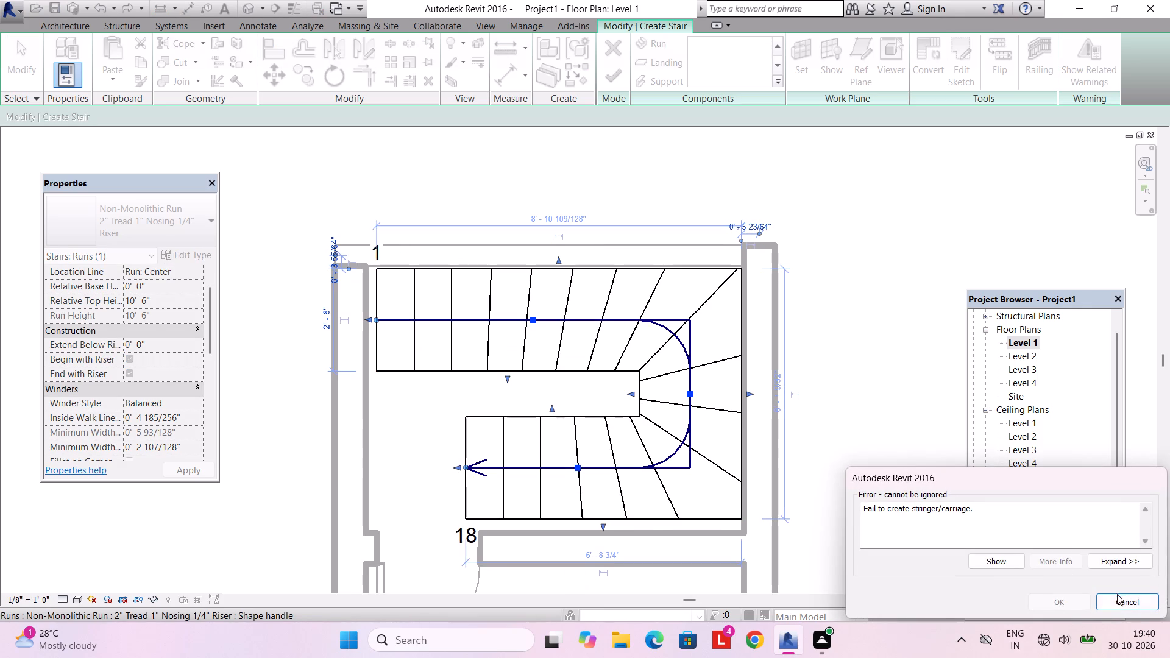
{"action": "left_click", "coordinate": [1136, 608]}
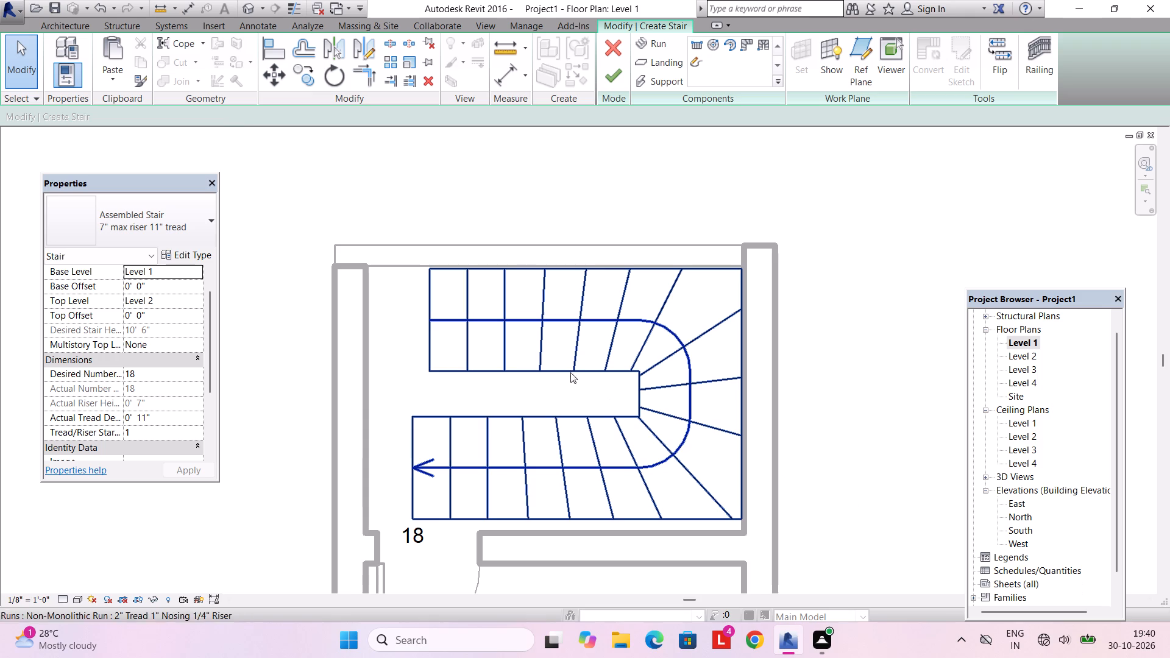
Examine the winder run's fit in the corner and its tread and riser type properties.
{"action": "left_click", "coordinate": [717, 337]}
{"action": "left_click", "coordinate": [715, 329]}
{"action": "scroll", "coordinate": [737, 319], "scroll_direction": "up", "scroll_amount": 3}
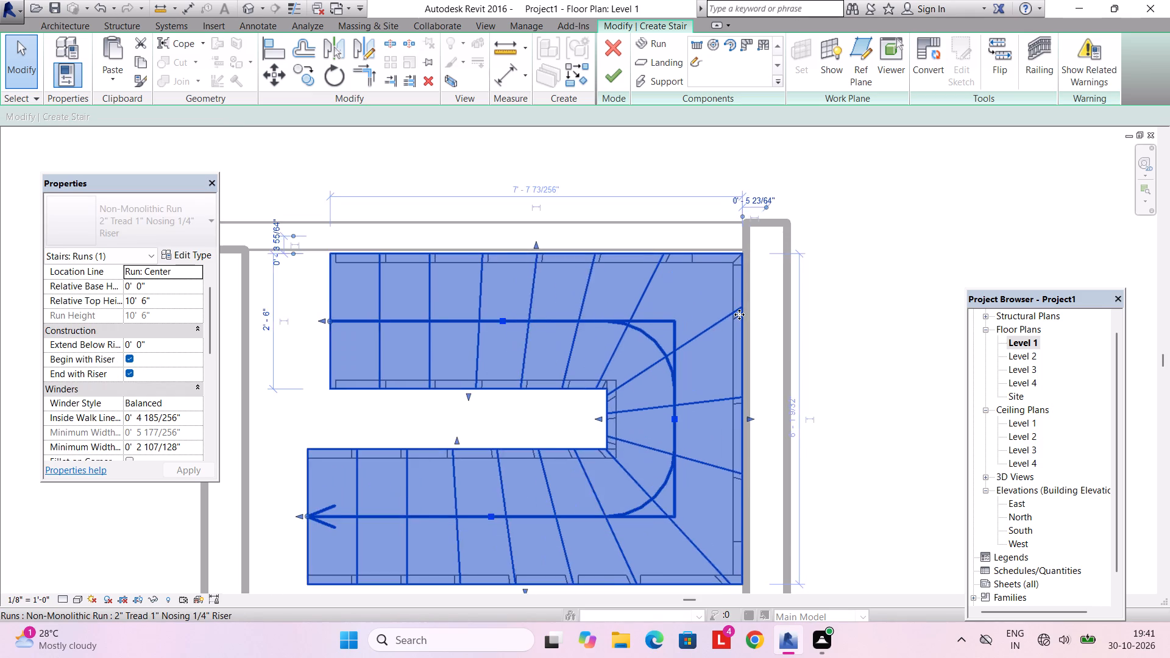
{"action": "scroll", "coordinate": [739, 314], "scroll_direction": "up", "scroll_amount": 1}
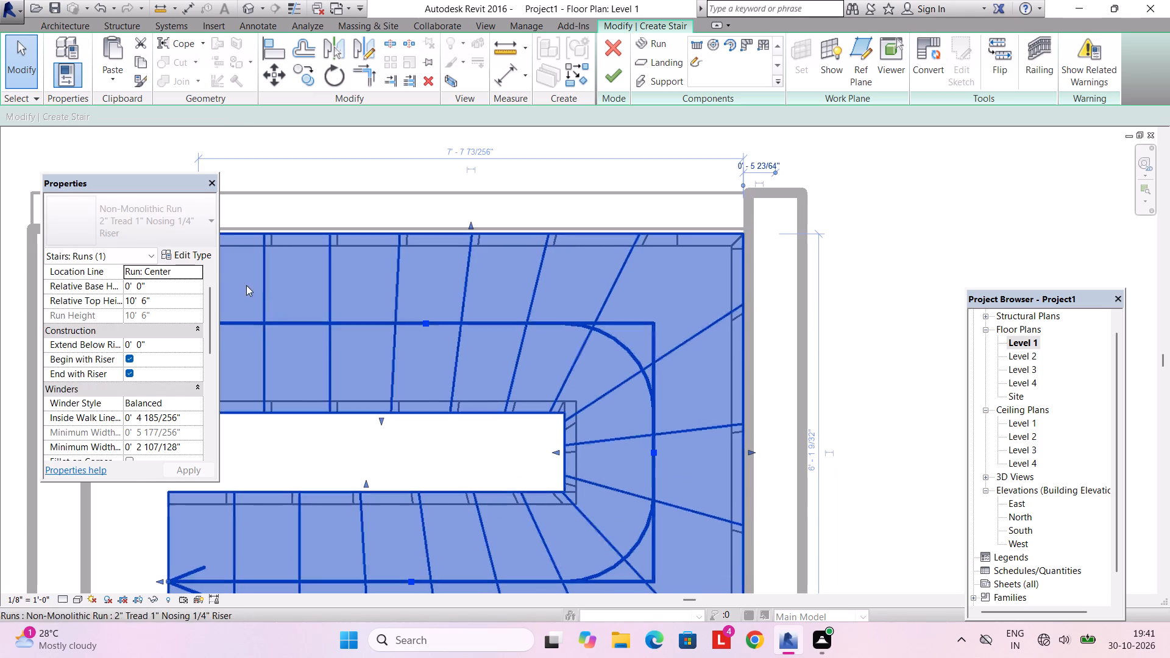
{"action": "left_click", "coordinate": [193, 255]}
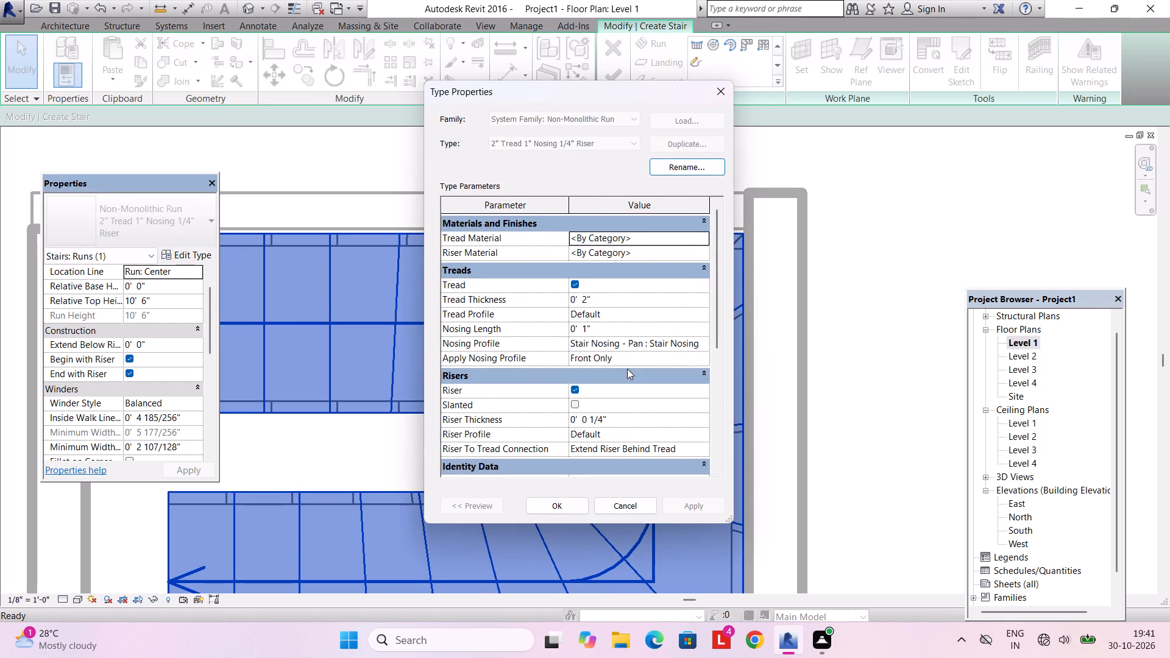
{"action": "left_click", "coordinate": [718, 96]}
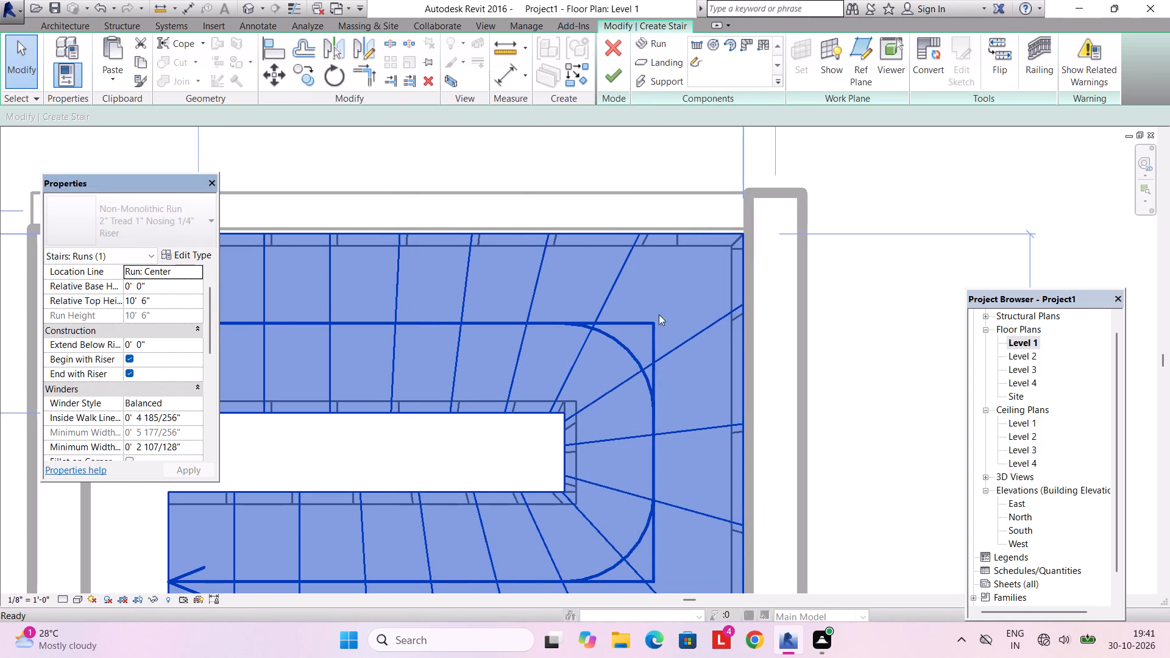
{"action": "left_click", "coordinate": [197, 256]}
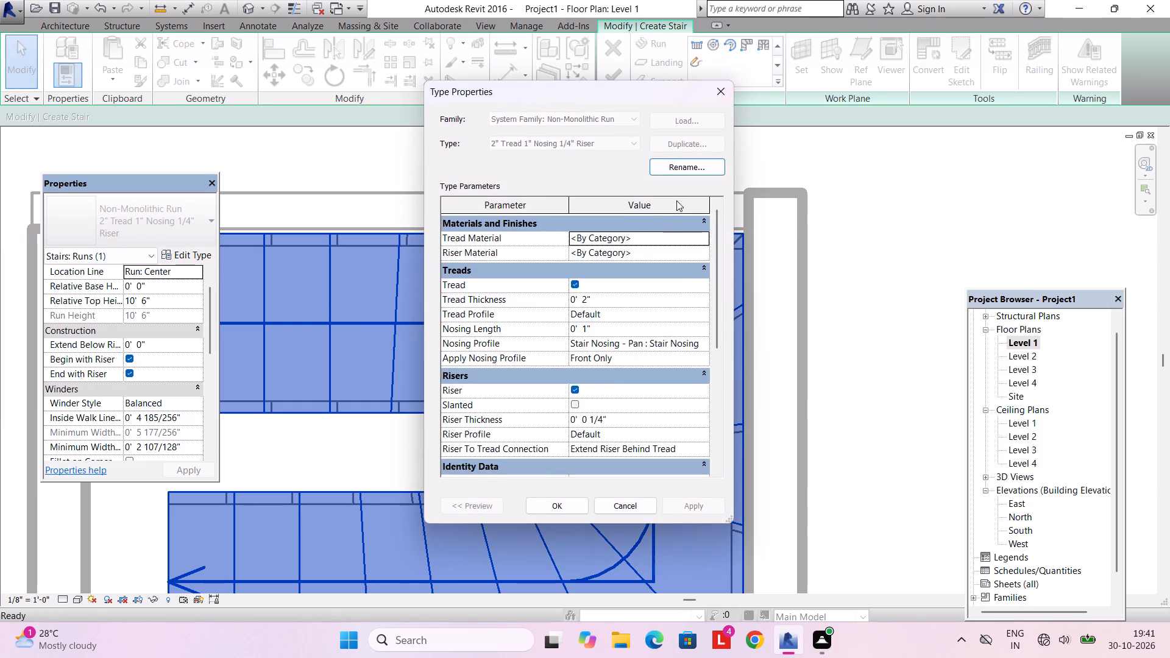
{"action": "left_click", "coordinate": [725, 93]}
{"action": "key", "text": "Escape"}
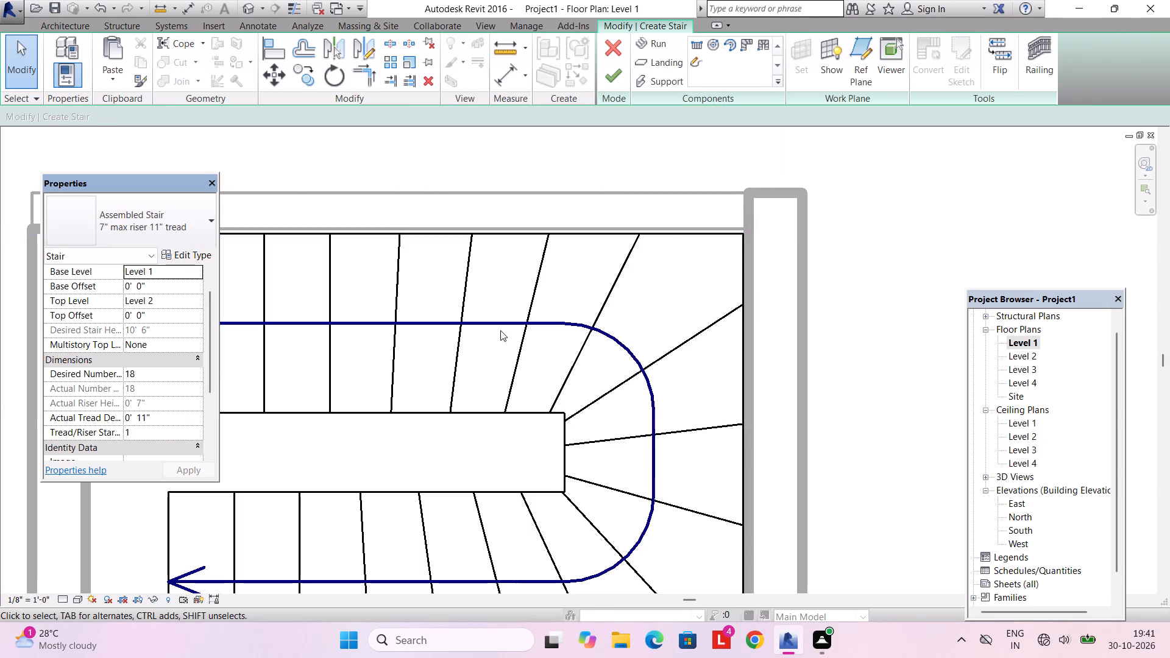
Finish editing the stair.
{"action": "scroll", "coordinate": [515, 363], "scroll_direction": "down", "scroll_amount": 8}
{"action": "left_click", "coordinate": [617, 75]}
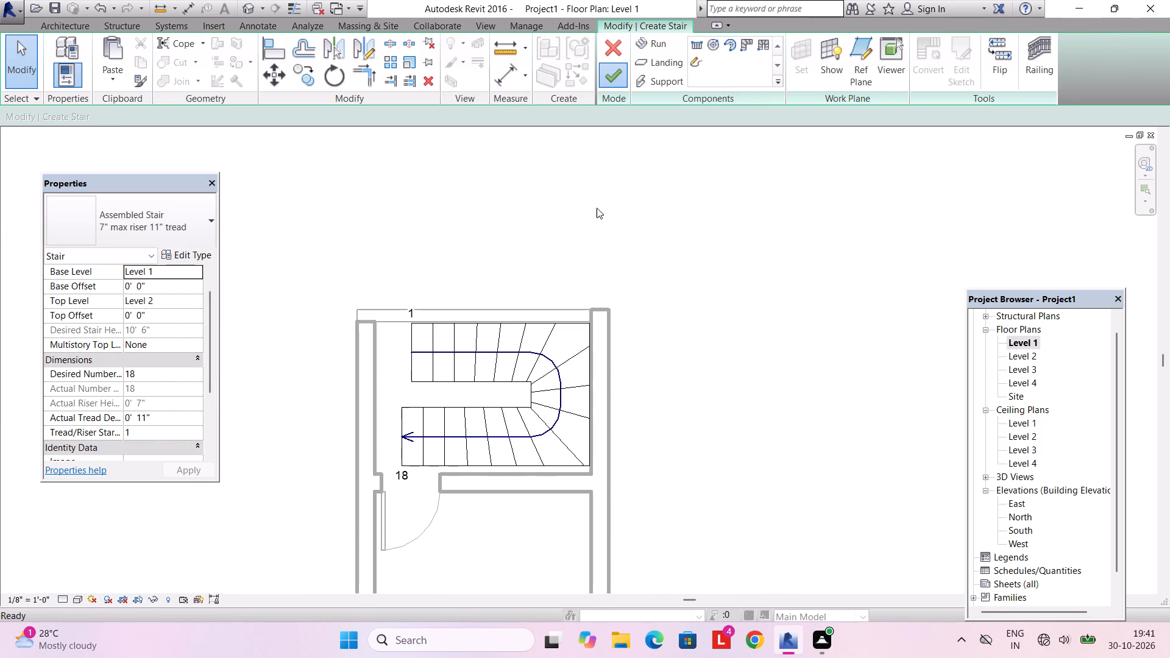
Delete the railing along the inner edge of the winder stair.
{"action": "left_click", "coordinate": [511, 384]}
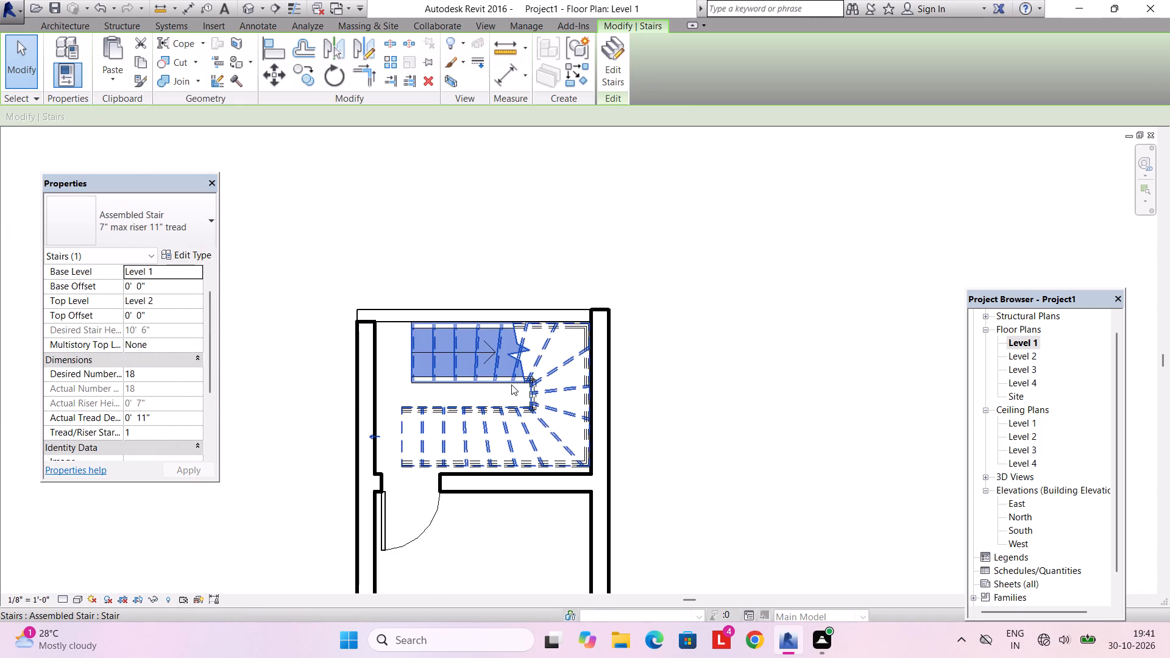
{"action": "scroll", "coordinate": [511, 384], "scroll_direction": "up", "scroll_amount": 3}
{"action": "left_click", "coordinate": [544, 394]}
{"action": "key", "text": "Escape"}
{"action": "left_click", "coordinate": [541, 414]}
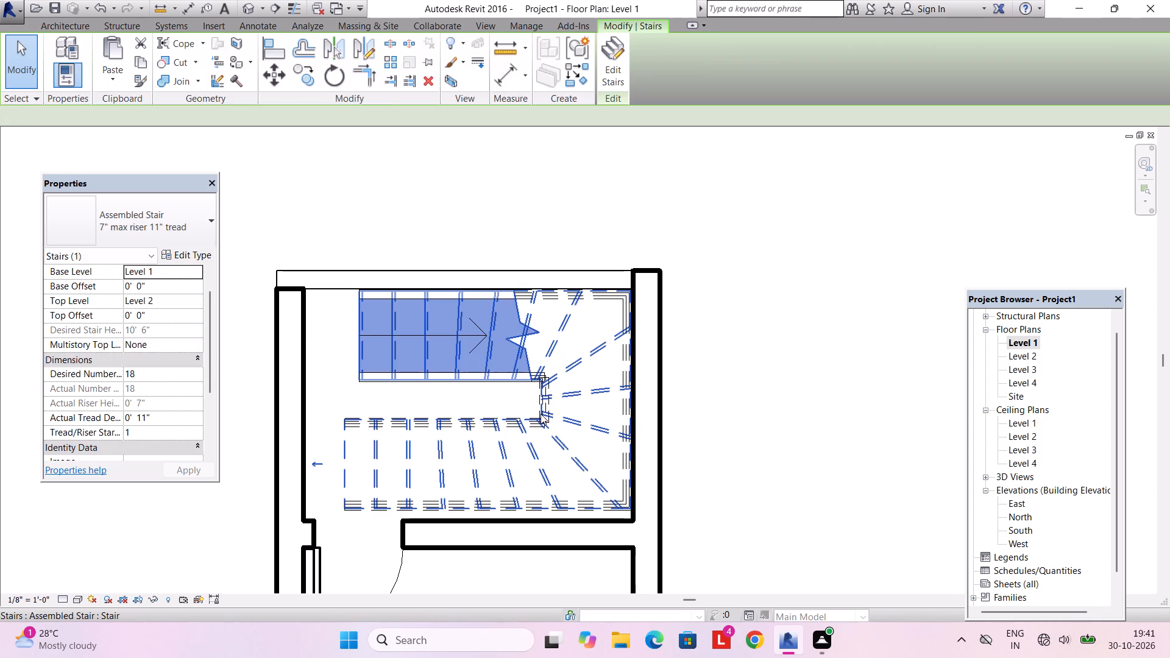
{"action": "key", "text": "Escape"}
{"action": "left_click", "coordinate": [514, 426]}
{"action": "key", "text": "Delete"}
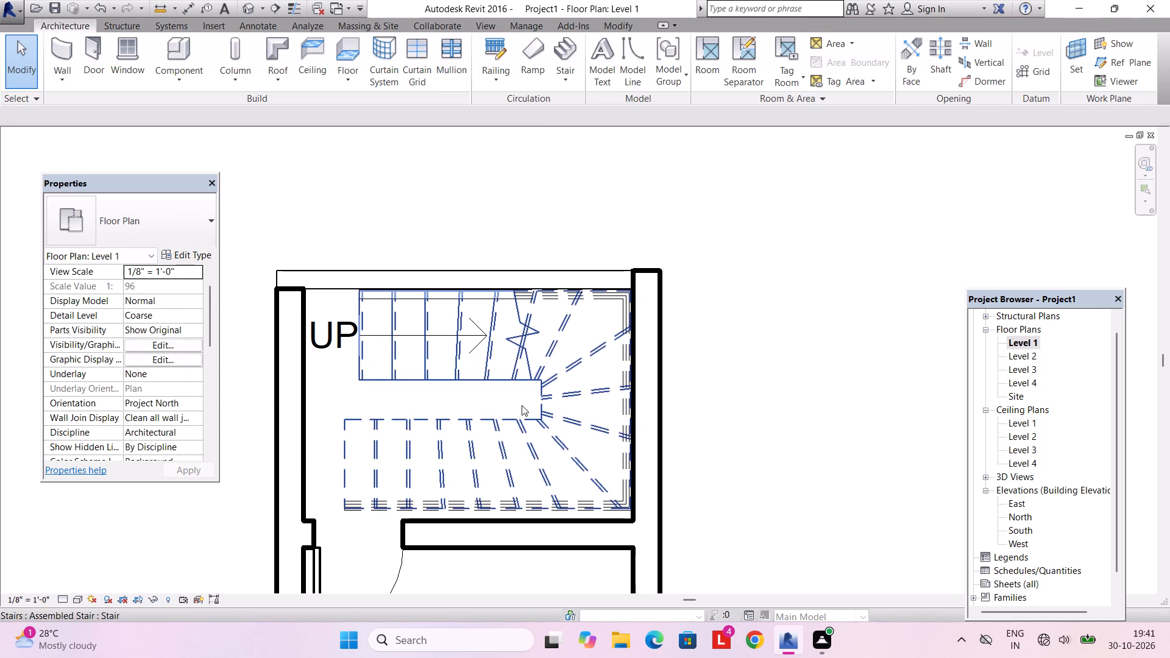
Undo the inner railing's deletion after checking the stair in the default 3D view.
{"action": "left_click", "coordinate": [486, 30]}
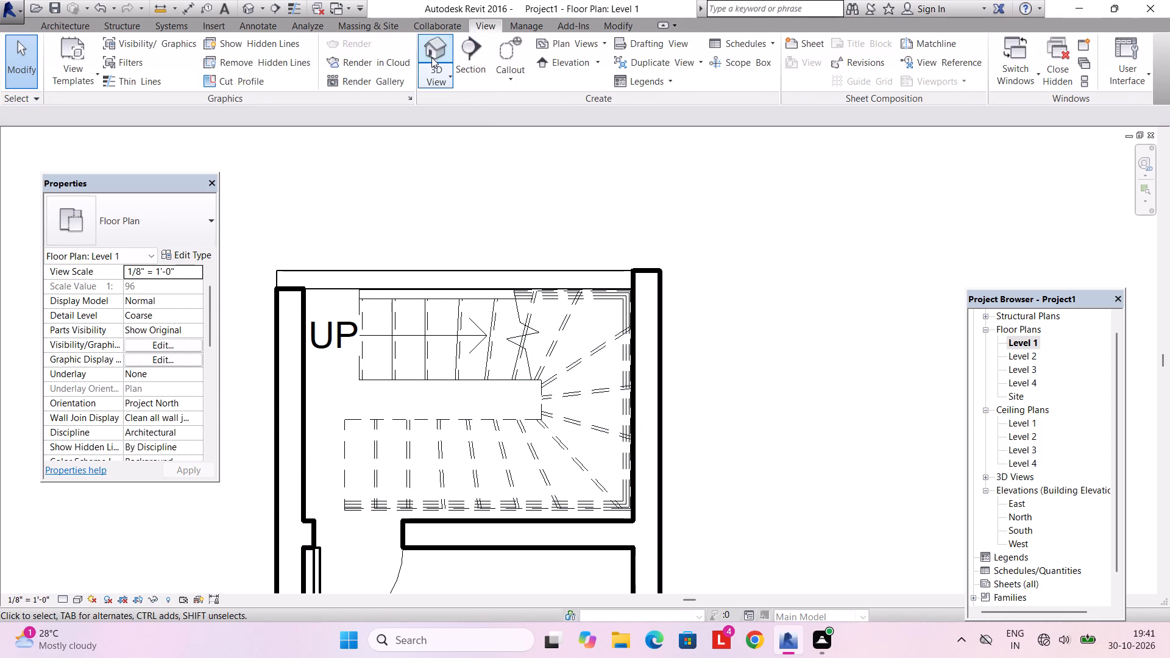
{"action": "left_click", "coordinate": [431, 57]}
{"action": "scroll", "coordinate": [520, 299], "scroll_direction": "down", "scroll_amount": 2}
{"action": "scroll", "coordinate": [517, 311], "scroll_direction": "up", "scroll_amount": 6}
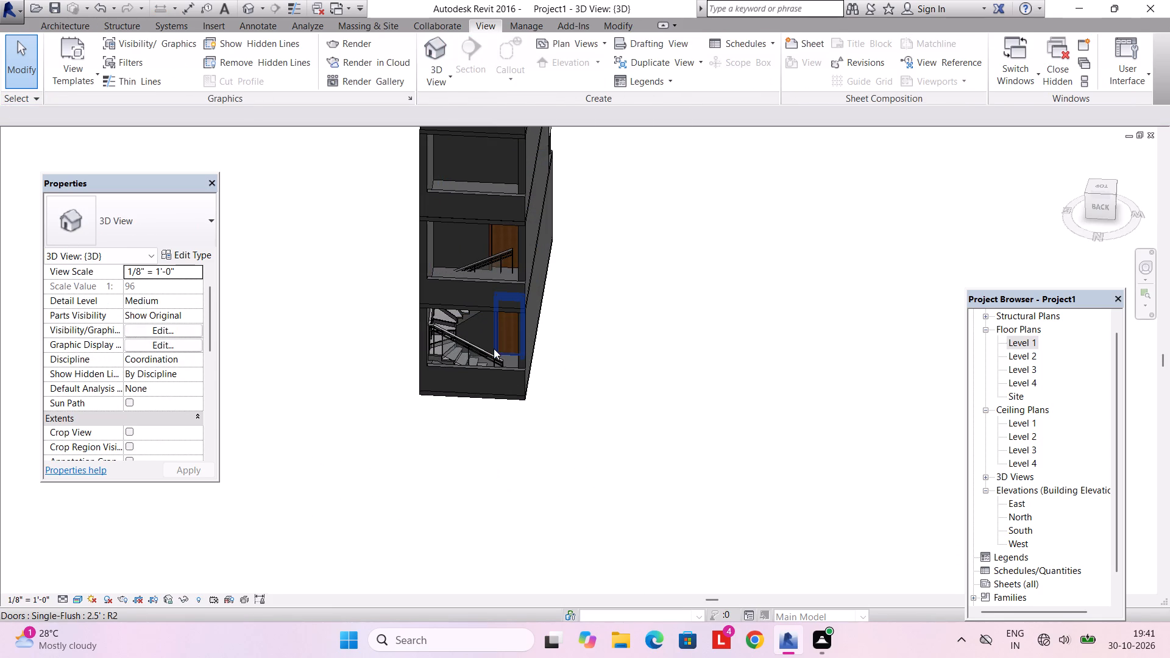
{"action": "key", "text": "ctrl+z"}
Set the winder stair's top level to Level 3, keeping its base at Level 1.
{"action": "scroll", "coordinate": [491, 354], "scroll_direction": "down", "scroll_amount": 1}
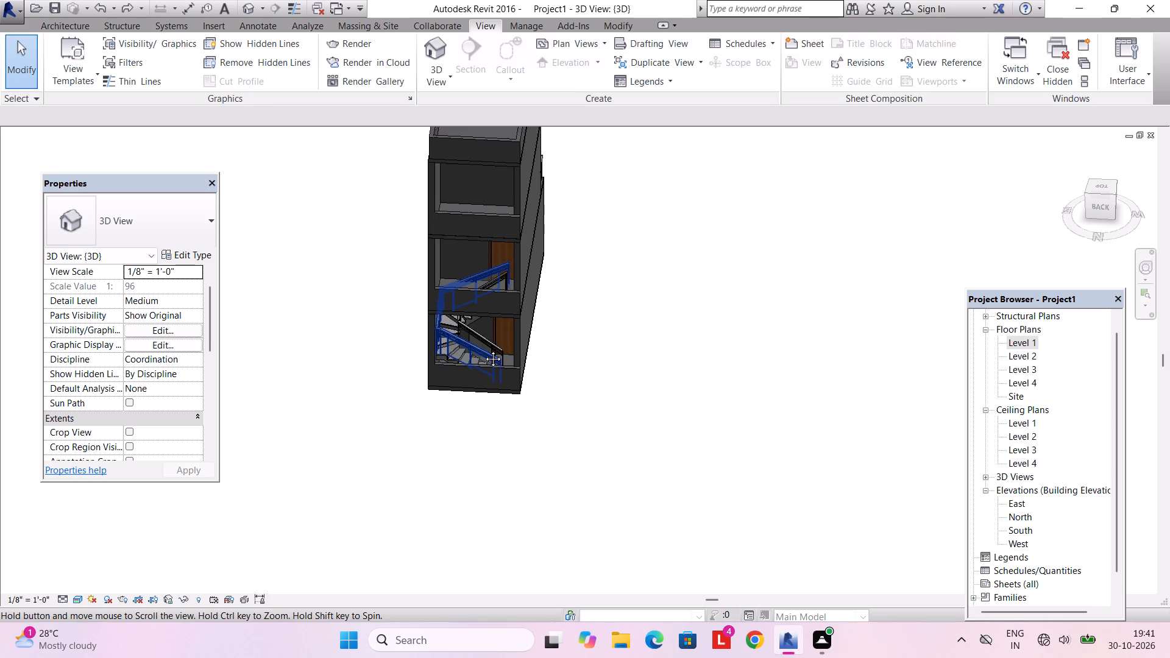
{"action": "middle_click_drag", "start_coordinate": [445, 324], "coordinate": [438, 274], "text": "shift"}
{"action": "scroll", "coordinate": [445, 297], "scroll_direction": "up", "scroll_amount": 3}
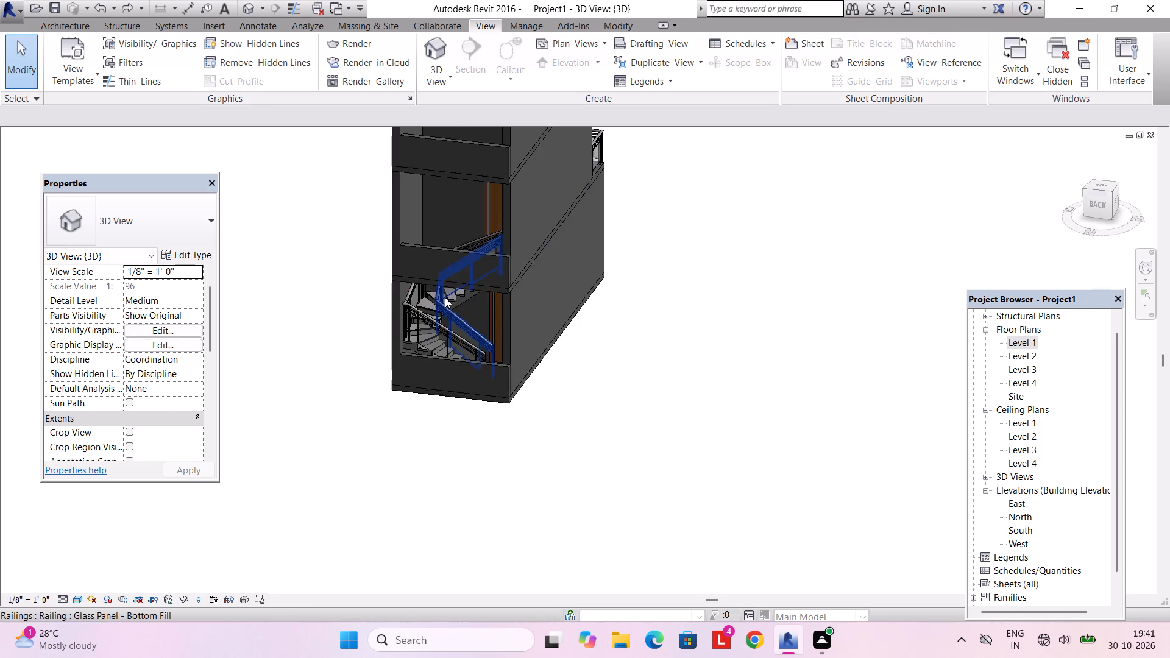
{"action": "scroll", "coordinate": [445, 297], "scroll_direction": "up", "scroll_amount": 2}
{"action": "middle_click_drag", "start_coordinate": [458, 333], "coordinate": [509, 227], "text": "shift"}
{"action": "left_click", "coordinate": [409, 351]}
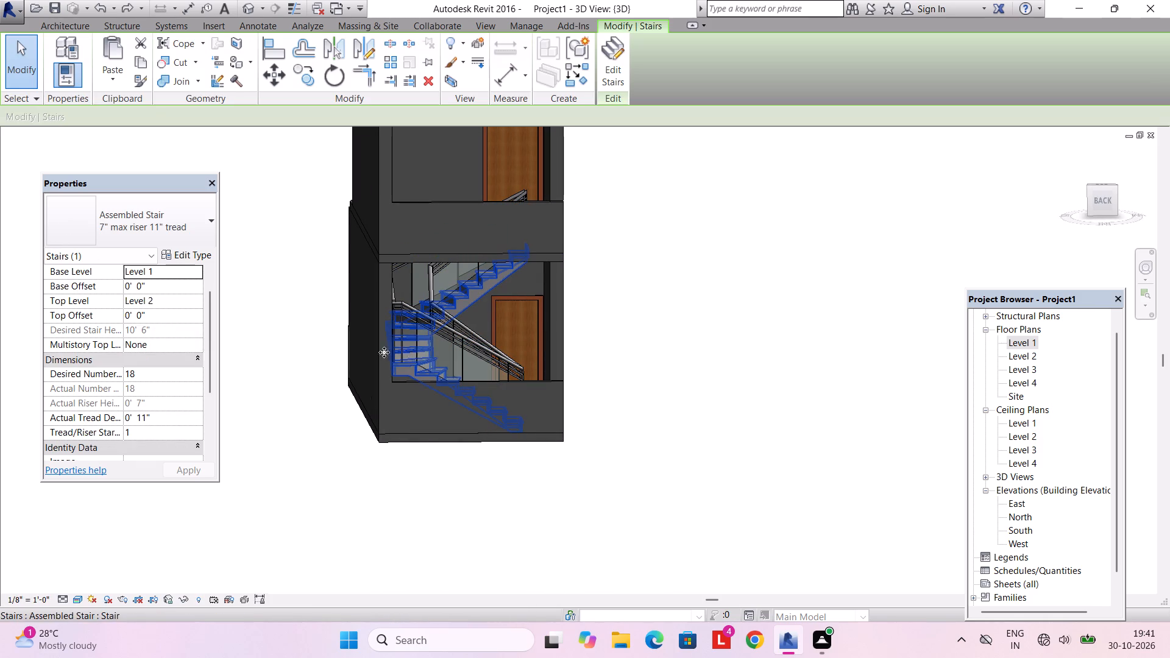
{"action": "left_click", "coordinate": [198, 297]}
{"action": "left_click", "coordinate": [176, 356]}
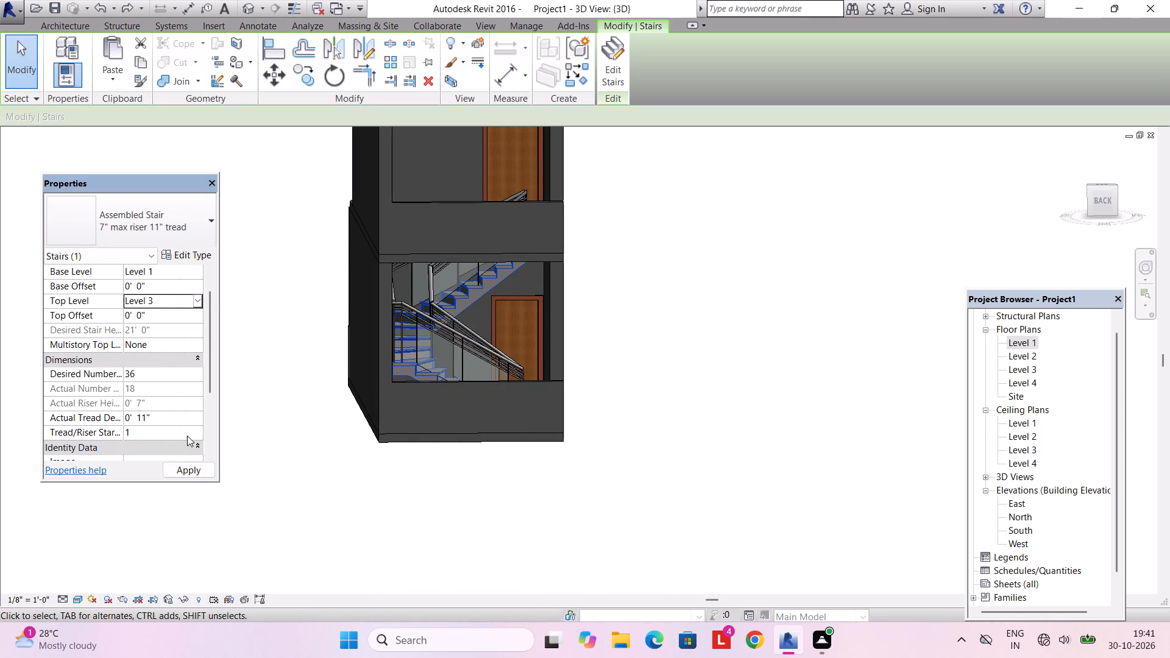
{"action": "left_click", "coordinate": [190, 472]}
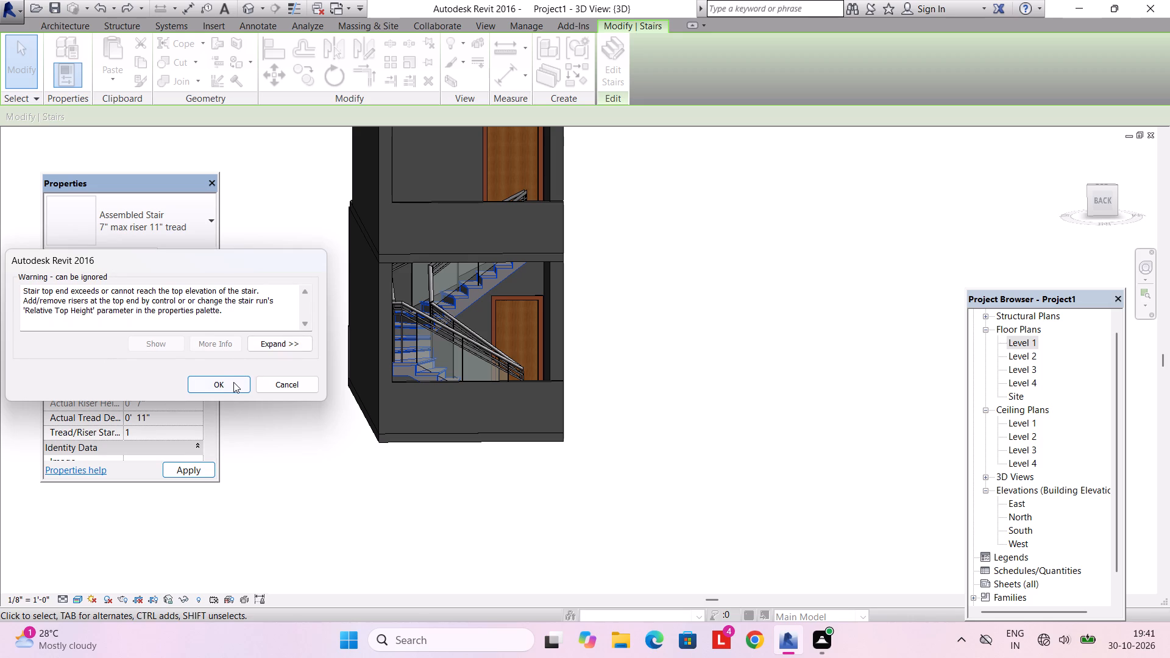
{"action": "left_click", "coordinate": [233, 382]}
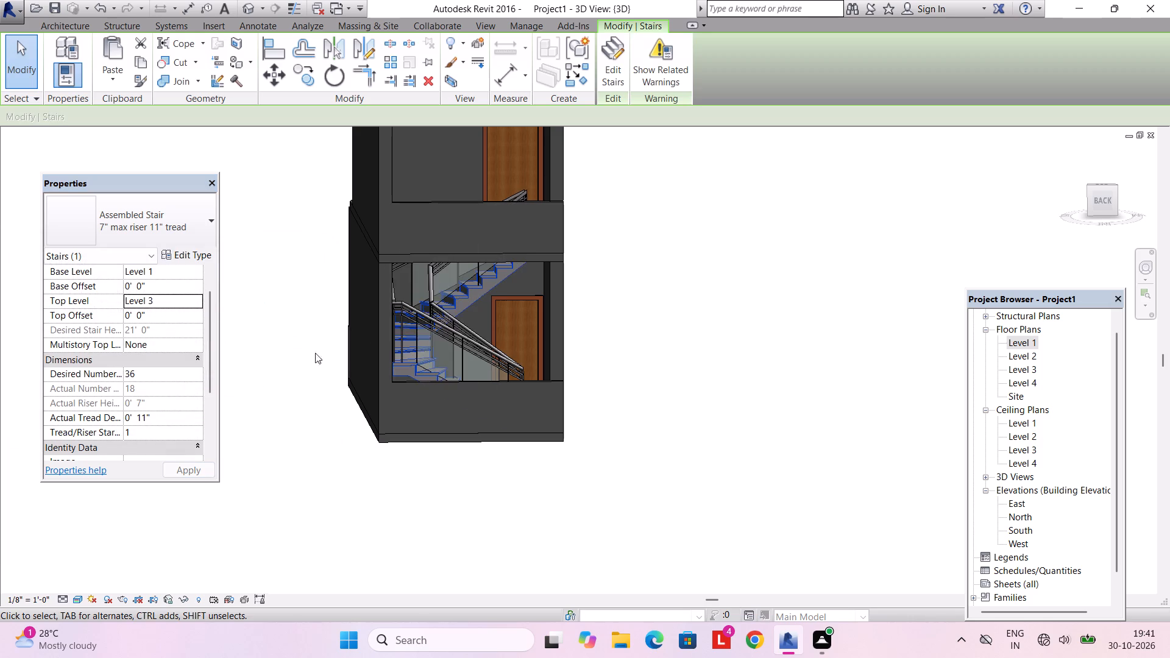
Examine in 3D how the winder stair and its railings meet the floor above.
{"action": "middle_click_drag", "start_coordinate": [454, 358], "coordinate": [420, 457], "text": "shift"}
{"action": "middle_click_drag", "start_coordinate": [452, 395], "coordinate": [475, 544], "text": "shift"}
{"action": "middle_click_drag", "start_coordinate": [467, 411], "coordinate": [480, 462], "text": "shift"}
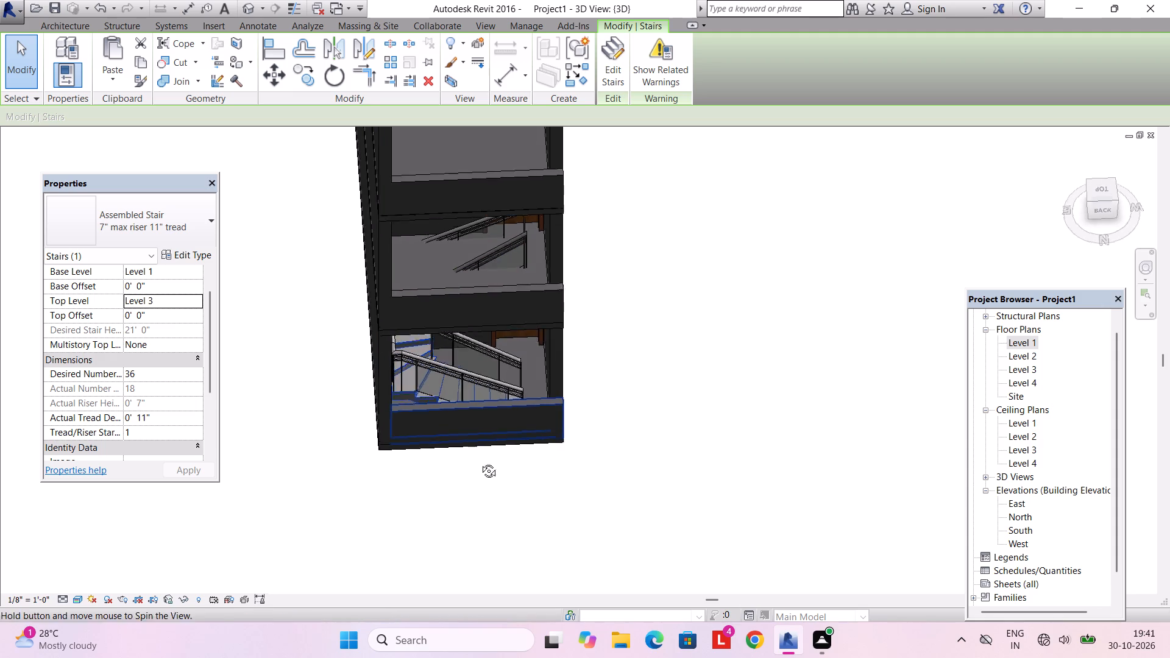
{"action": "middle_click_drag", "start_coordinate": [480, 462], "coordinate": [480, 466], "text": "shift"}
{"action": "scroll", "coordinate": [486, 317], "scroll_direction": "up", "scroll_amount": 4}
{"action": "middle_click_drag", "start_coordinate": [483, 406], "coordinate": [425, 344], "text": "shift"}
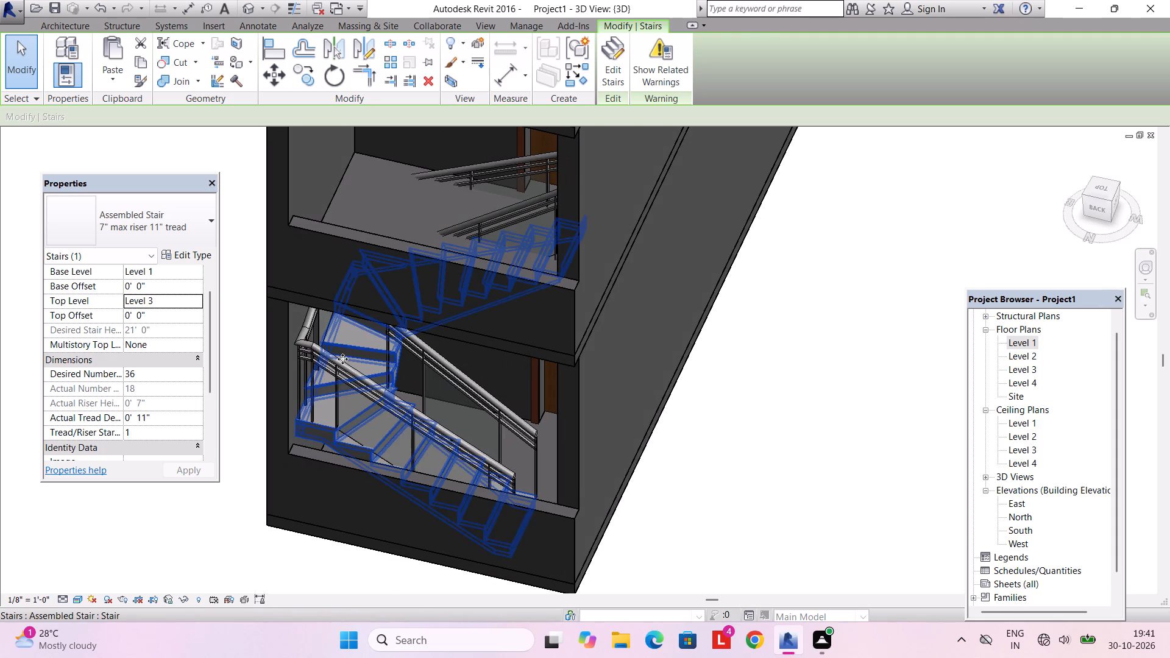
{"action": "left_click", "coordinate": [357, 366]}
Copy the winder stair from the Level 2 plan and paste it into the back room on Level 3, aligned with the stair below.
{"action": "double_click", "coordinate": [1036, 353]}
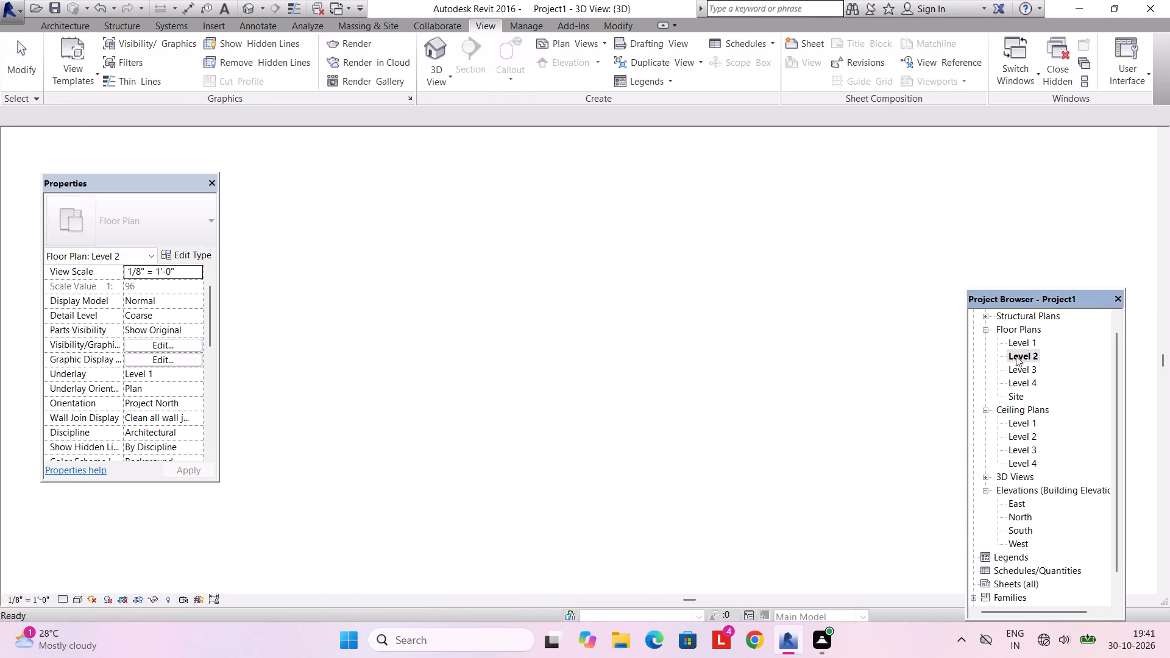
{"action": "left_click", "coordinate": [553, 377]}
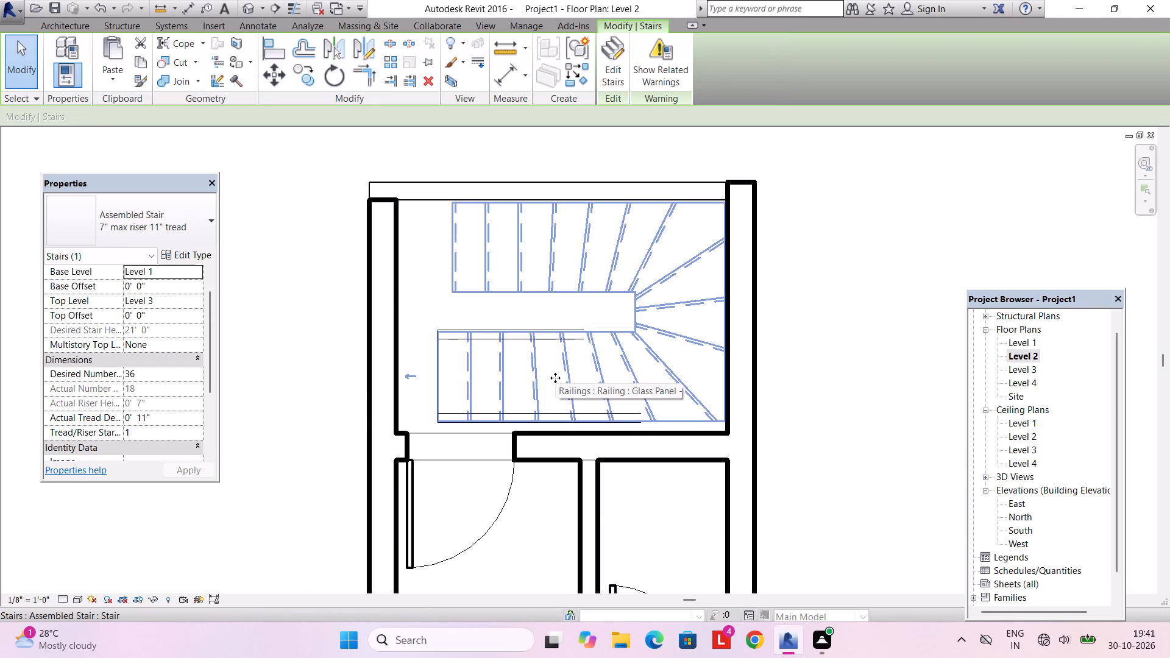
{"action": "key", "text": "ctrl+c"}
{"action": "double_click", "coordinate": [1010, 370]}
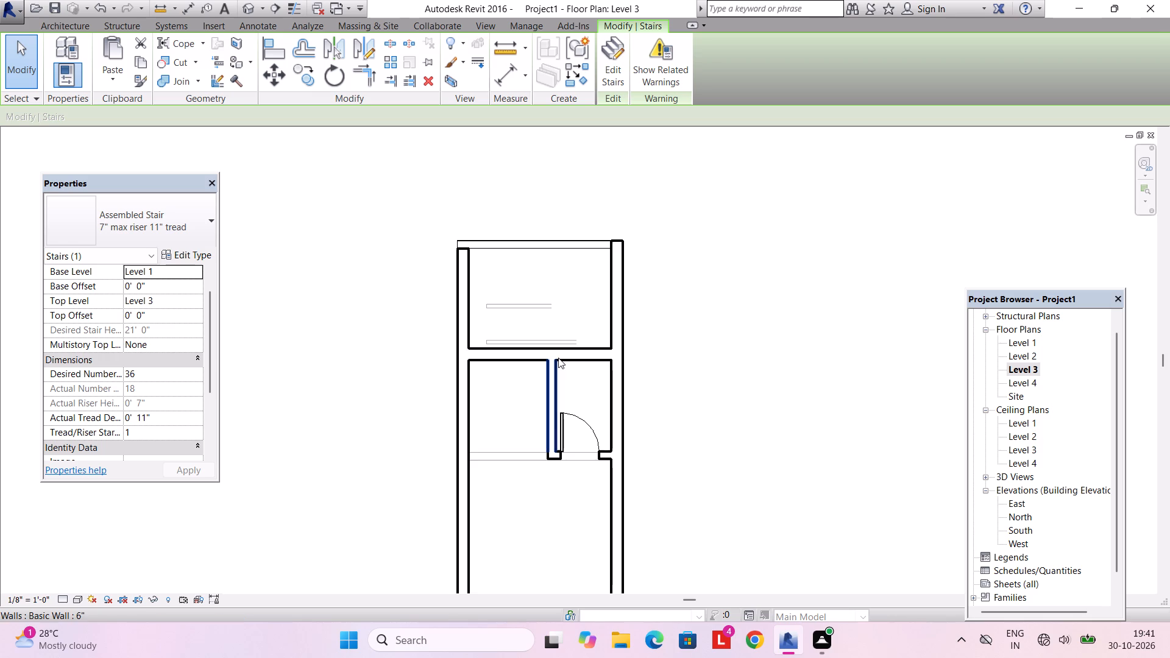
{"action": "key", "text": "ctrl+v"}
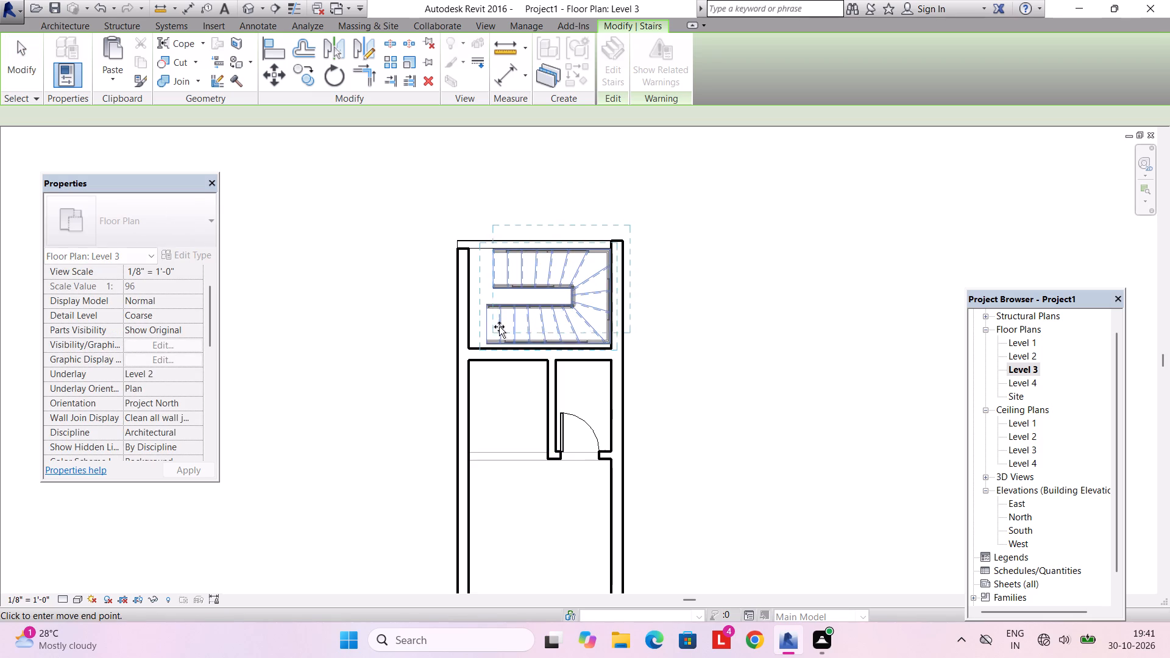
{"action": "scroll", "coordinate": [485, 339], "scroll_direction": "up", "scroll_amount": 5}
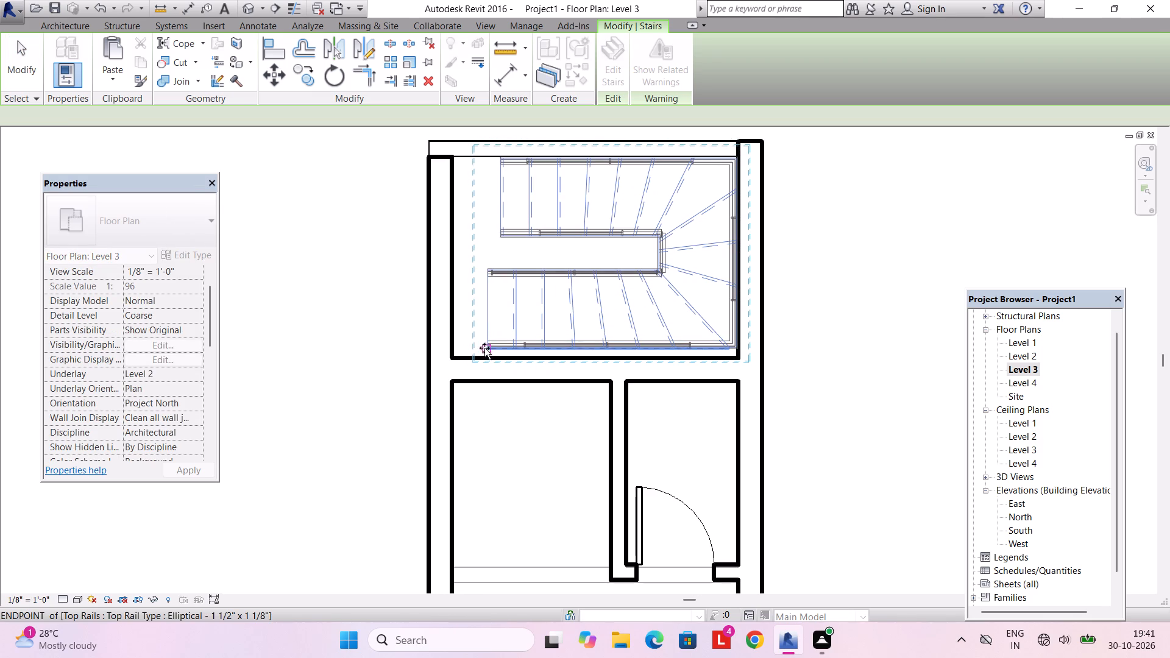
{"action": "left_click", "coordinate": [484, 348]}
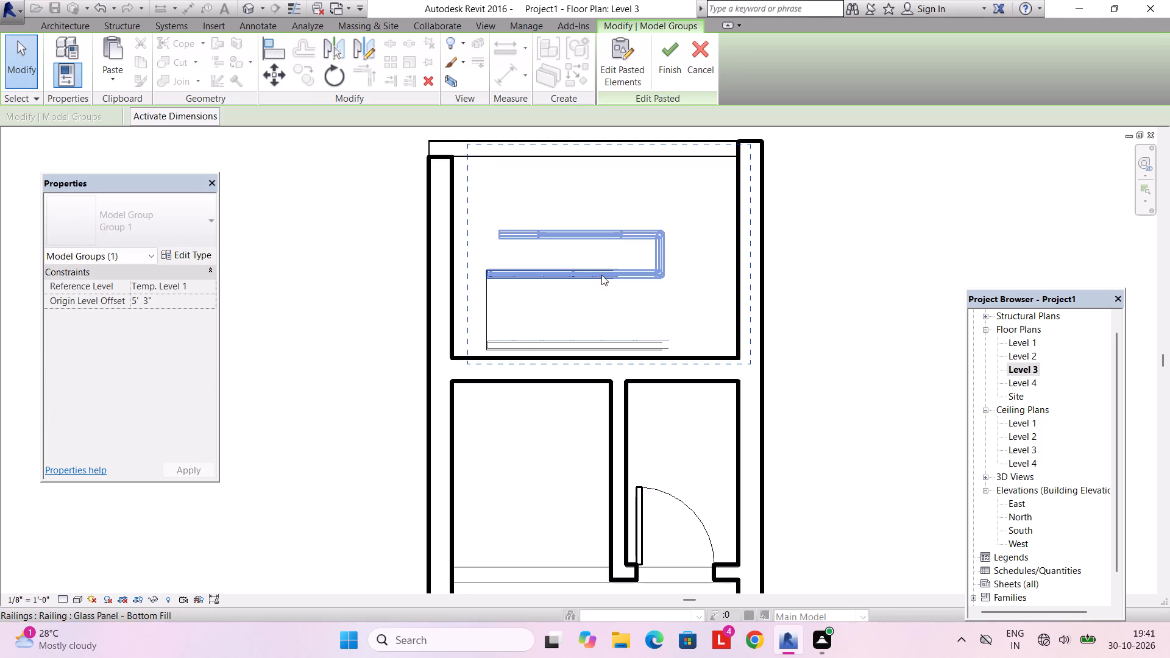
{"action": "left_click", "coordinate": [681, 58]}
{"action": "left_click", "coordinate": [632, 364]}
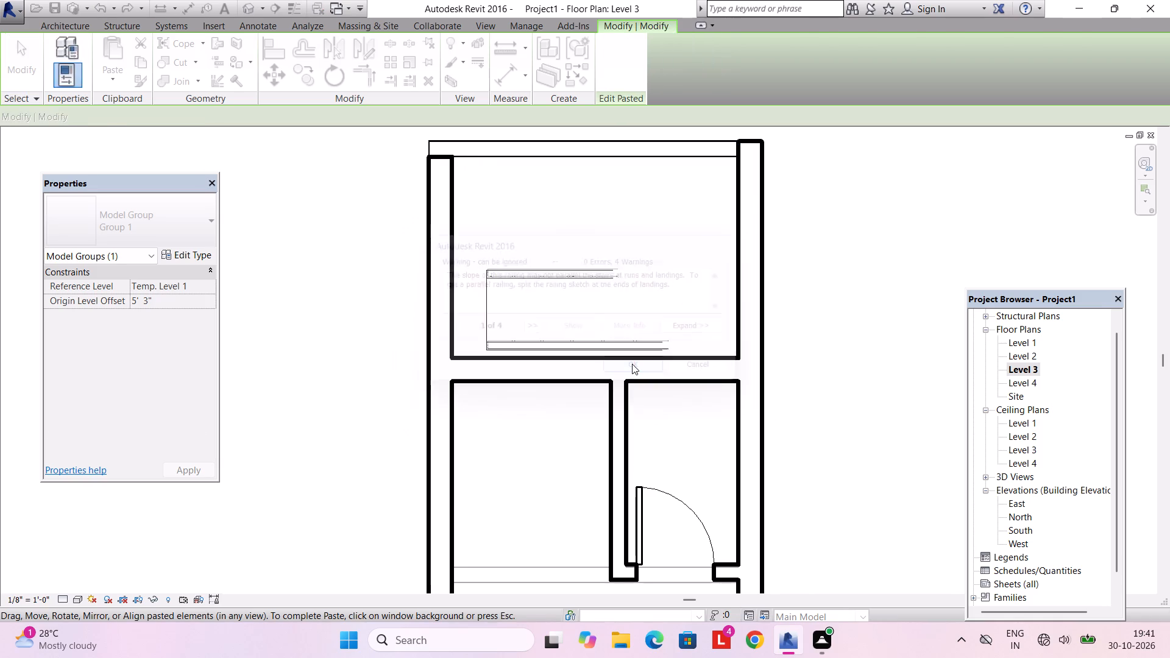
{"action": "key", "text": "Escape"}
Examine the copied winder stairs and their railings at the back of the house in the default 3D view.
{"action": "left_click", "coordinate": [439, 81]}
{"action": "left_click", "coordinate": [447, 120]}
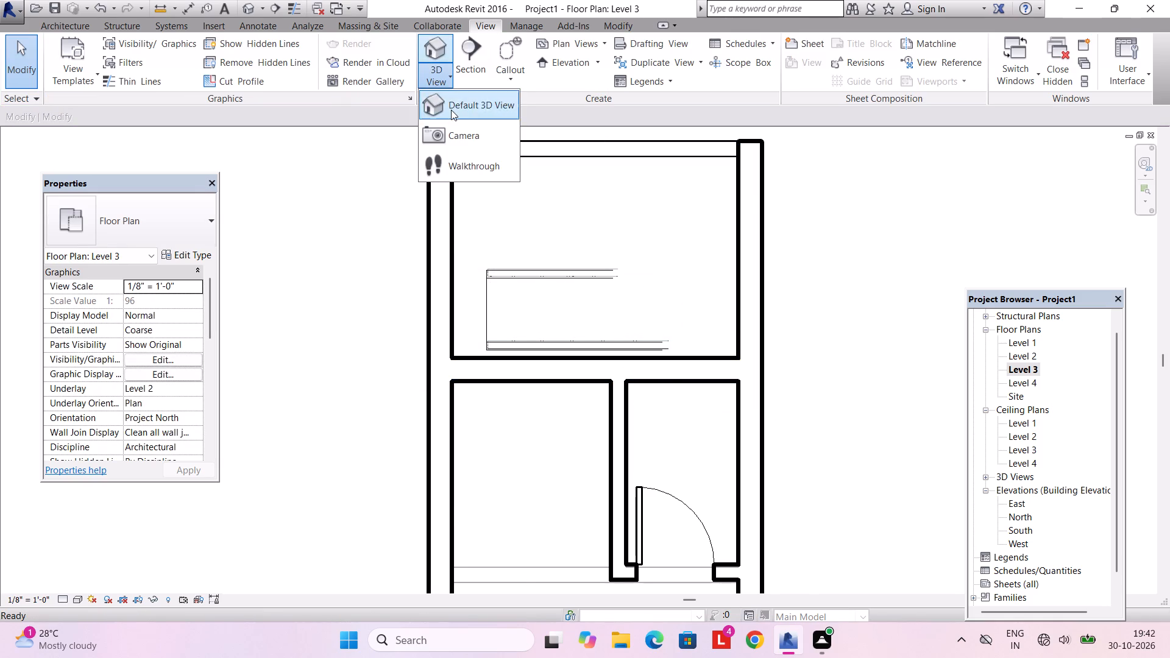
{"action": "left_click", "coordinate": [451, 110]}
{"action": "scroll", "coordinate": [521, 356], "scroll_direction": "down", "scroll_amount": 7}
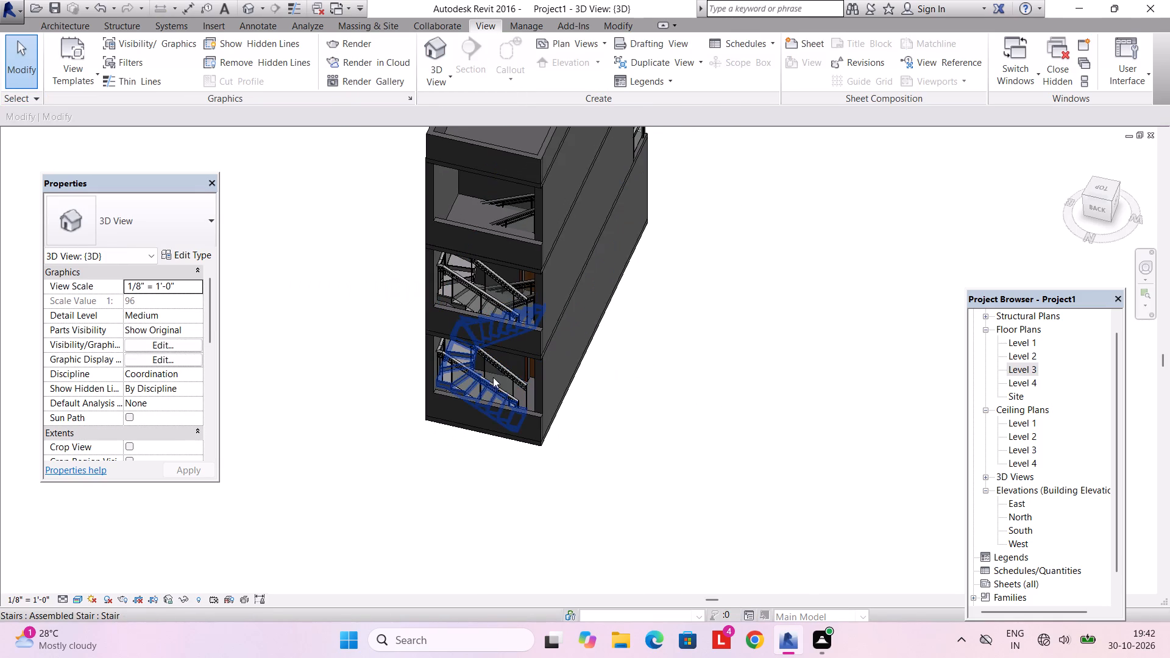
{"action": "middle_click_drag", "start_coordinate": [492, 391], "coordinate": [560, 399], "text": "shift"}
{"action": "scroll", "coordinate": [523, 296], "scroll_direction": "up", "scroll_amount": 2}
{"action": "middle_click_drag", "start_coordinate": [523, 311], "coordinate": [492, 261], "text": "shift"}
{"action": "scroll", "coordinate": [506, 289], "scroll_direction": "up", "scroll_amount": 3}
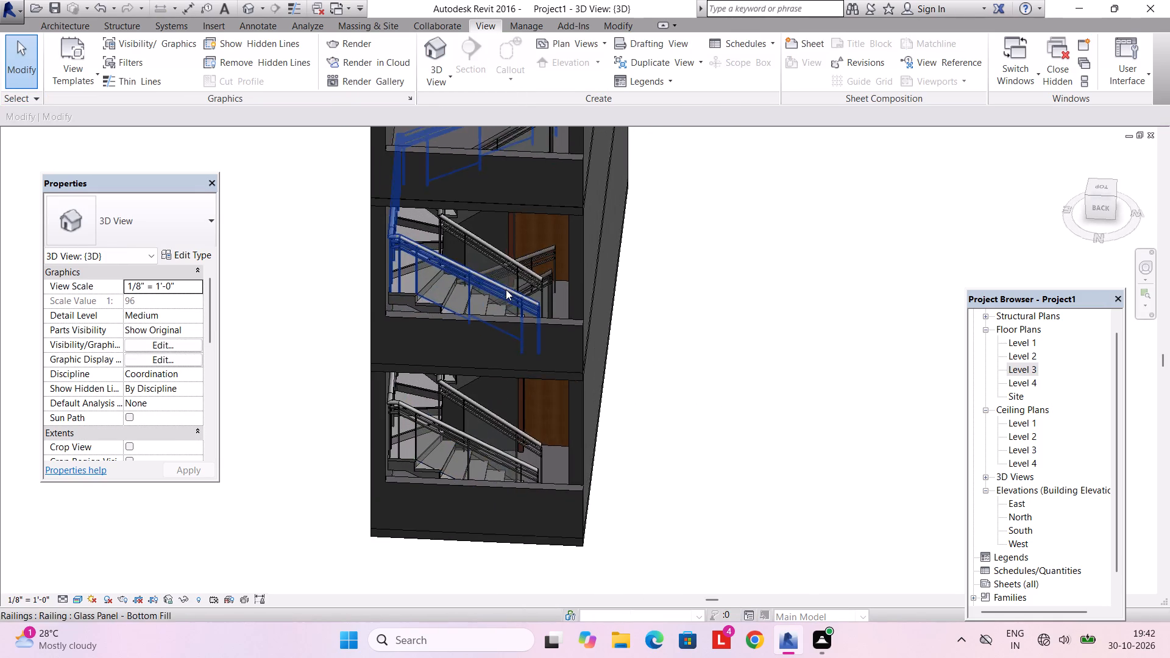
{"action": "middle_click_drag", "start_coordinate": [524, 306], "coordinate": [516, 445], "text": "shift"}
{"action": "middle_click_drag", "start_coordinate": [548, 421], "coordinate": [645, 437], "text": "shift"}
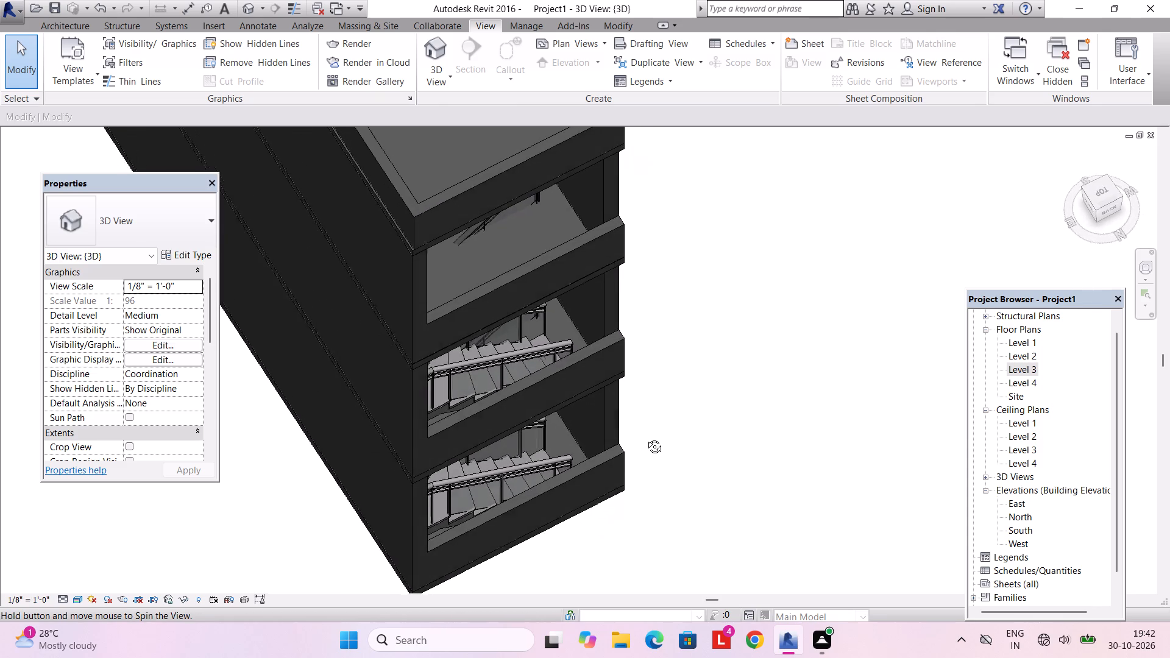
{"action": "middle_click_drag", "start_coordinate": [645, 437], "coordinate": [537, 329], "text": "shift"}
{"action": "scroll", "coordinate": [539, 381], "scroll_direction": "down", "scroll_amount": 3}
{"action": "middle_click_drag", "start_coordinate": [541, 423], "coordinate": [586, 481], "text": "shift"}
{"action": "scroll", "coordinate": [580, 480], "scroll_direction": "up", "scroll_amount": 5}
{"action": "middle_click_drag", "start_coordinate": [565, 459], "coordinate": [558, 413], "text": "shift"}
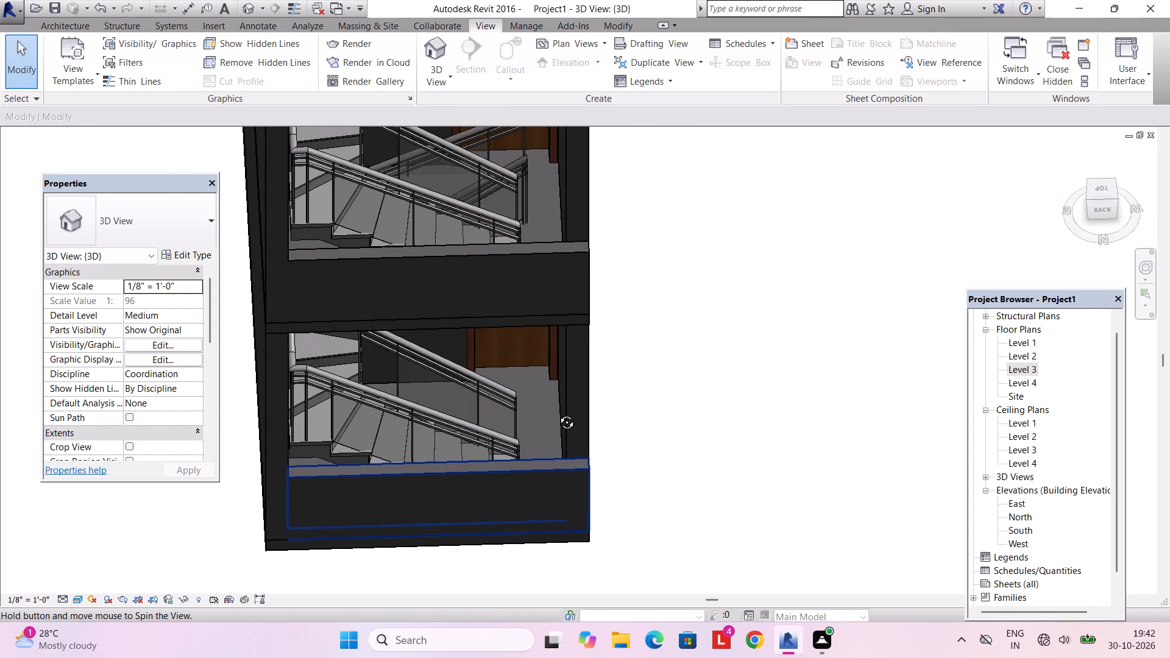
{"action": "middle_click_drag", "start_coordinate": [558, 413], "coordinate": [558, 410], "text": "shift"}
{"action": "scroll", "coordinate": [558, 410], "scroll_direction": "down", "scroll_amount": 3}
{"action": "middle_click_drag", "start_coordinate": [557, 410], "coordinate": [514, 407], "text": "shift"}
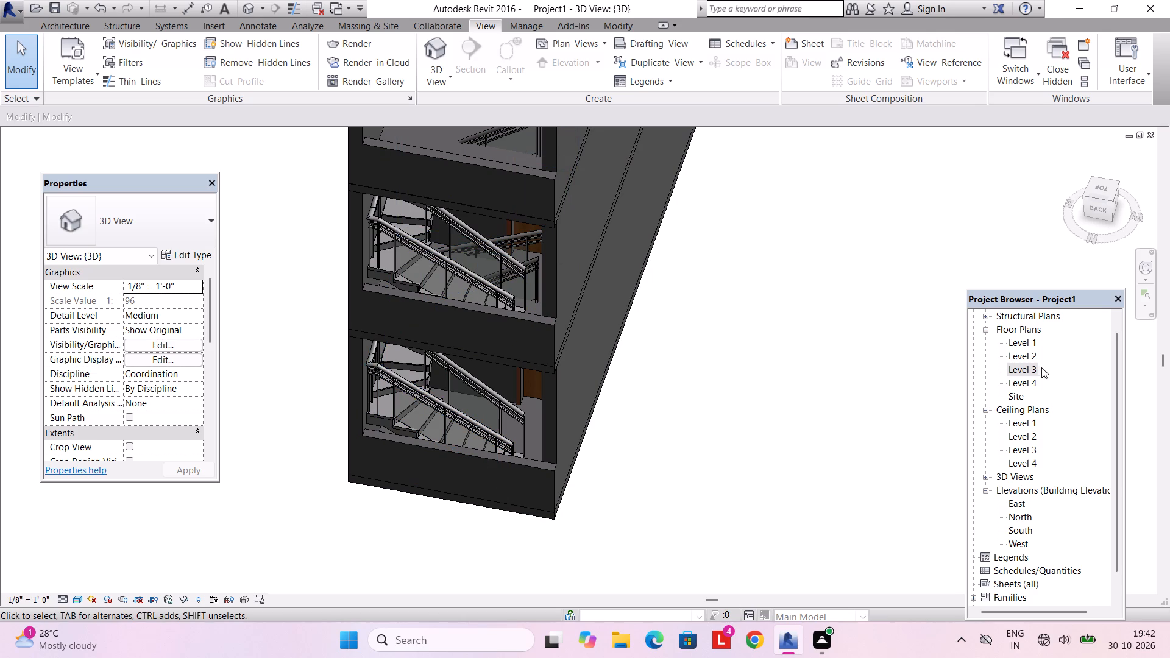
Delete the winder stair from the back room in the Level 1 floor plan.
{"action": "double_click", "coordinate": [1021, 344]}
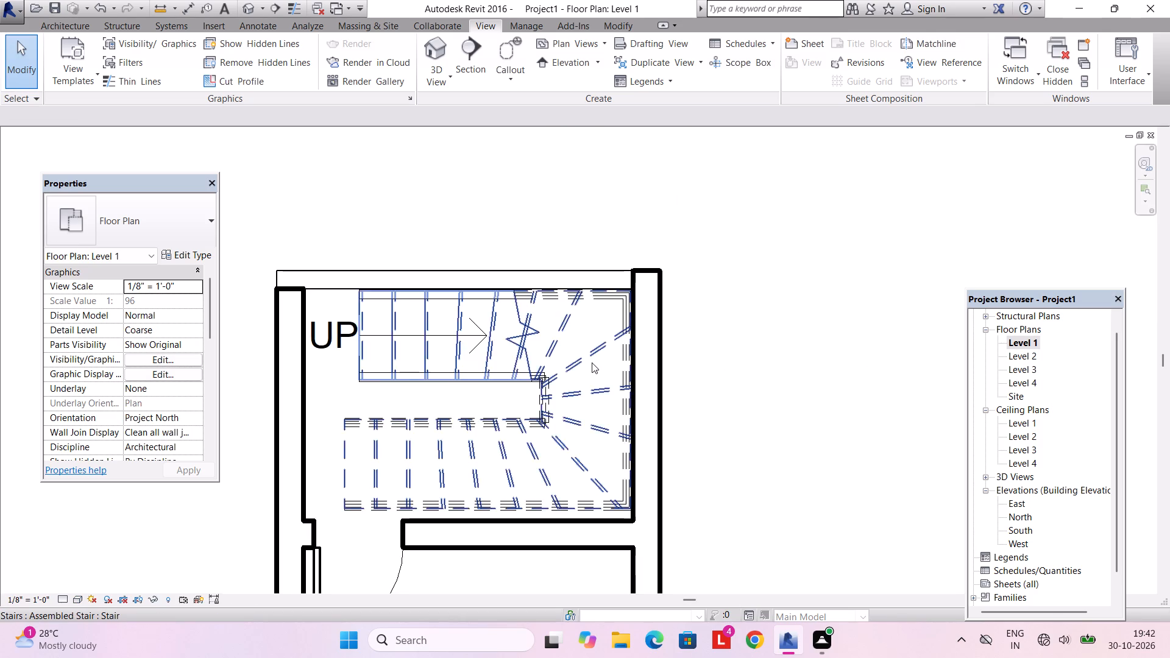
{"action": "scroll", "coordinate": [592, 363], "scroll_direction": "down", "scroll_amount": 7}
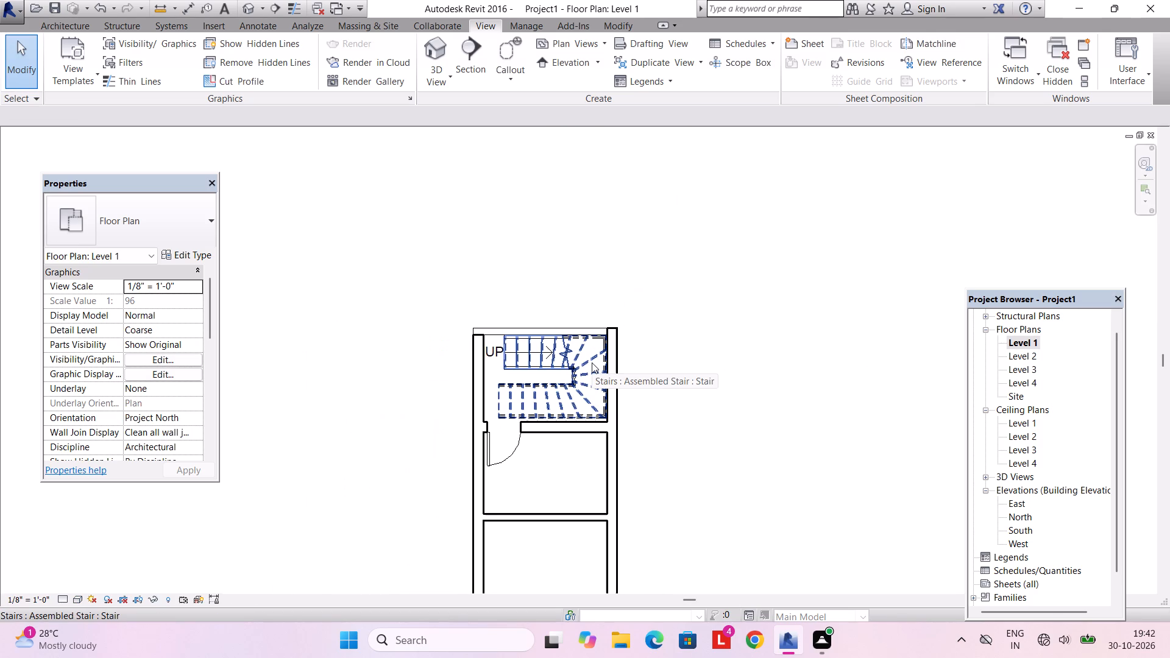
{"action": "left_click", "coordinate": [592, 363]}
{"action": "key", "text": "Delete"}
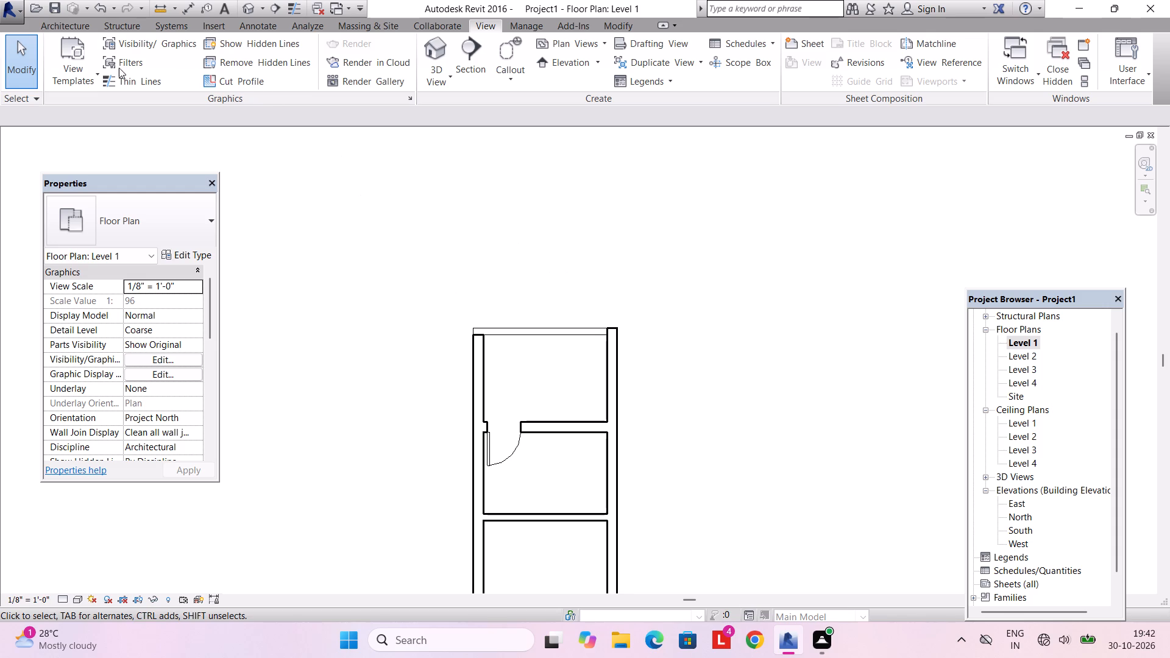
Start a new stair on Level 1 and set its type's maximum riser height to 8" and minimum tread depth to 10".
{"action": "left_click", "coordinate": [65, 32]}
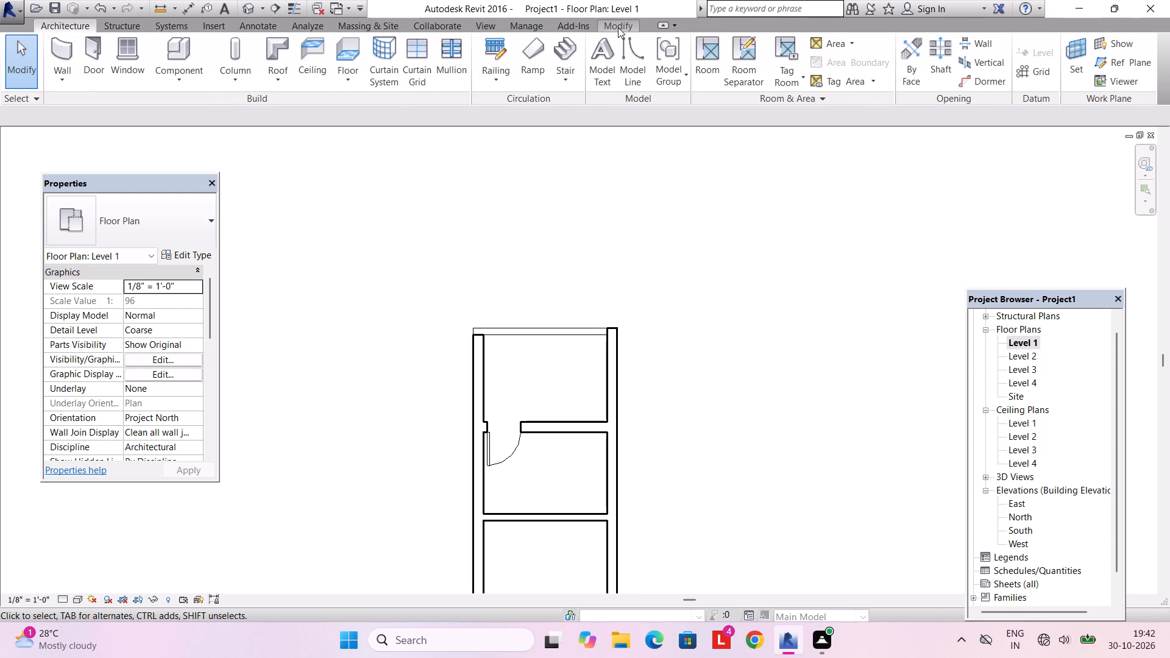
{"action": "left_click", "coordinate": [570, 45]}
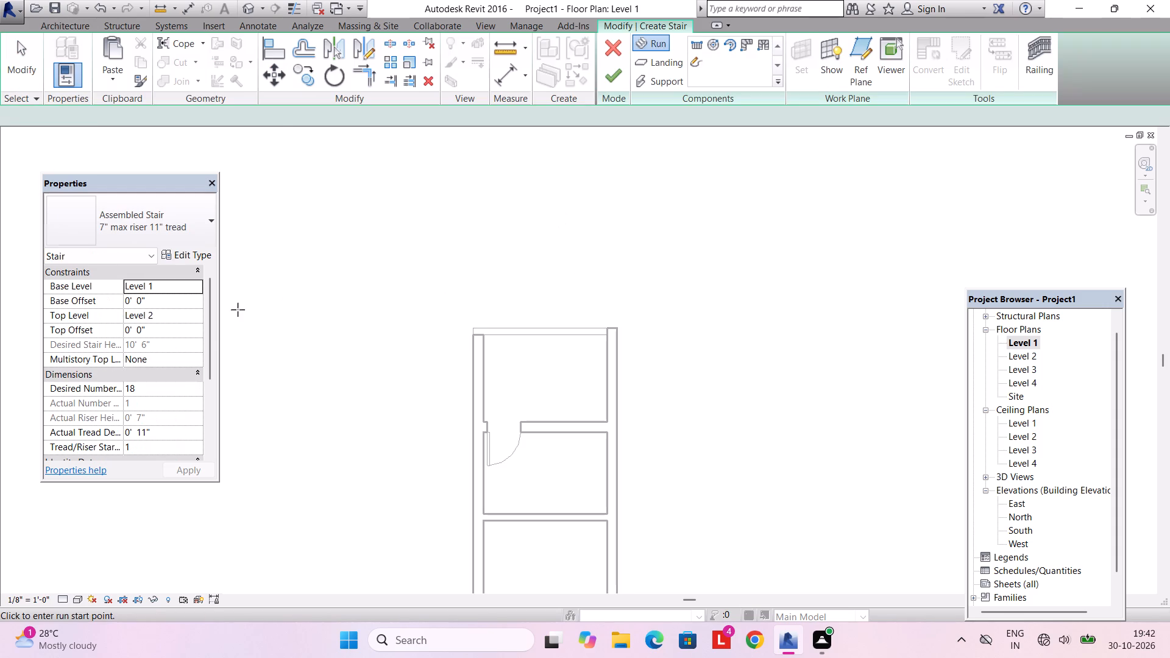
{"action": "left_click", "coordinate": [209, 261]}
{"action": "scroll", "coordinate": [597, 242], "scroll_direction": "up", "scroll_amount": 2}
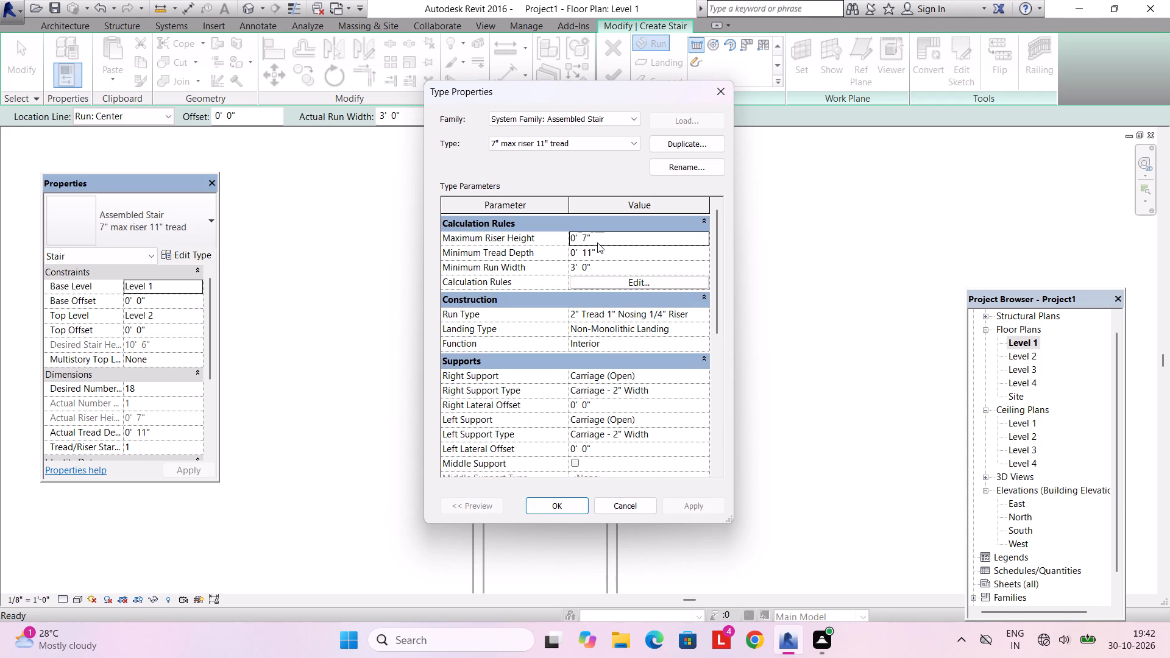
{"action": "type", "text": "8\""}
{"action": "key", "text": "Return"}
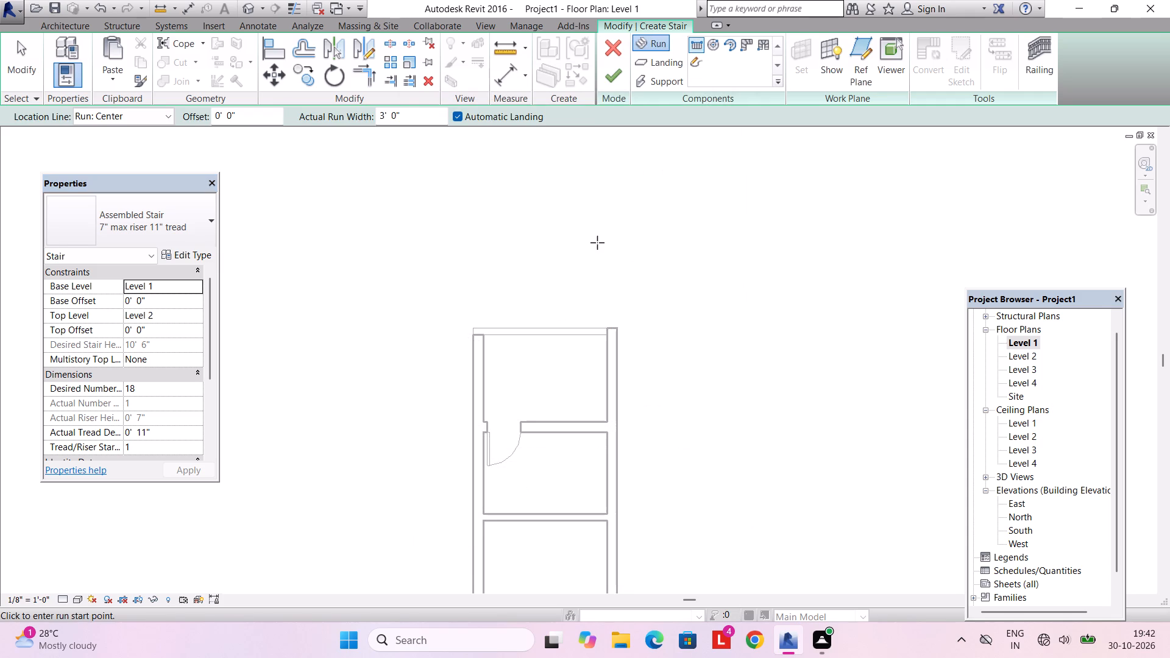
{"action": "left_click", "coordinate": [183, 253]}
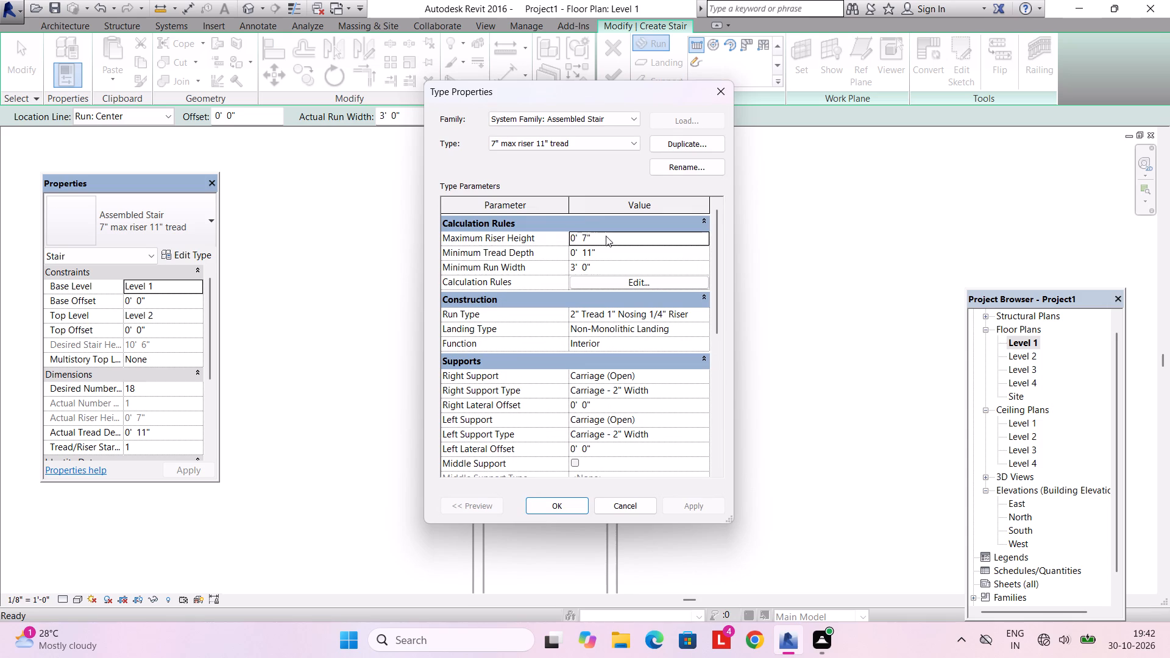
{"action": "left_click", "coordinate": [606, 236]}
{"action": "type", "text": "8\""}
{"action": "key", "text": "Return"}
{"action": "left_click", "coordinate": [605, 258]}
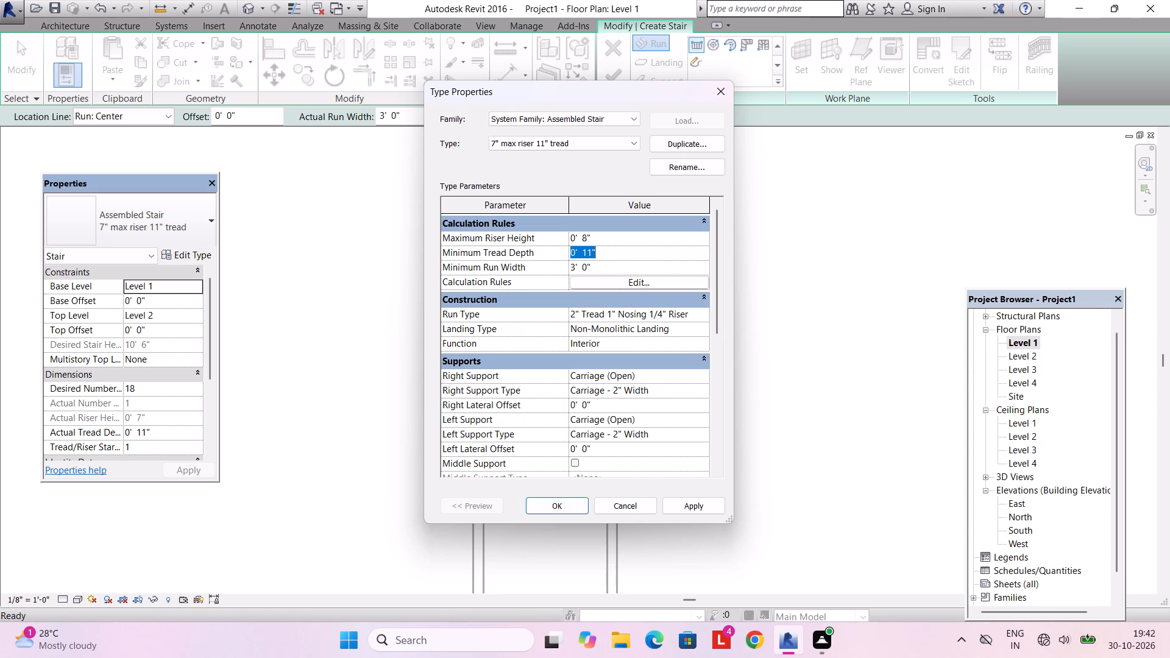
{"action": "type", "text": "10\""}
{"action": "key", "text": "Return"}
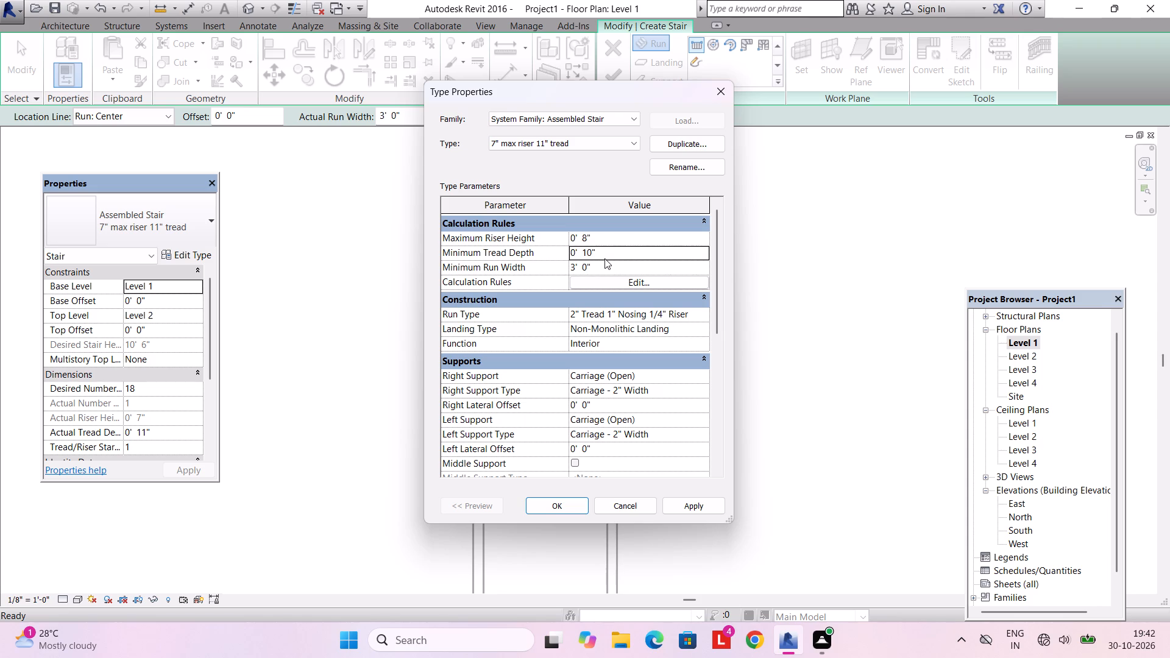
{"action": "left_click", "coordinate": [569, 510]}
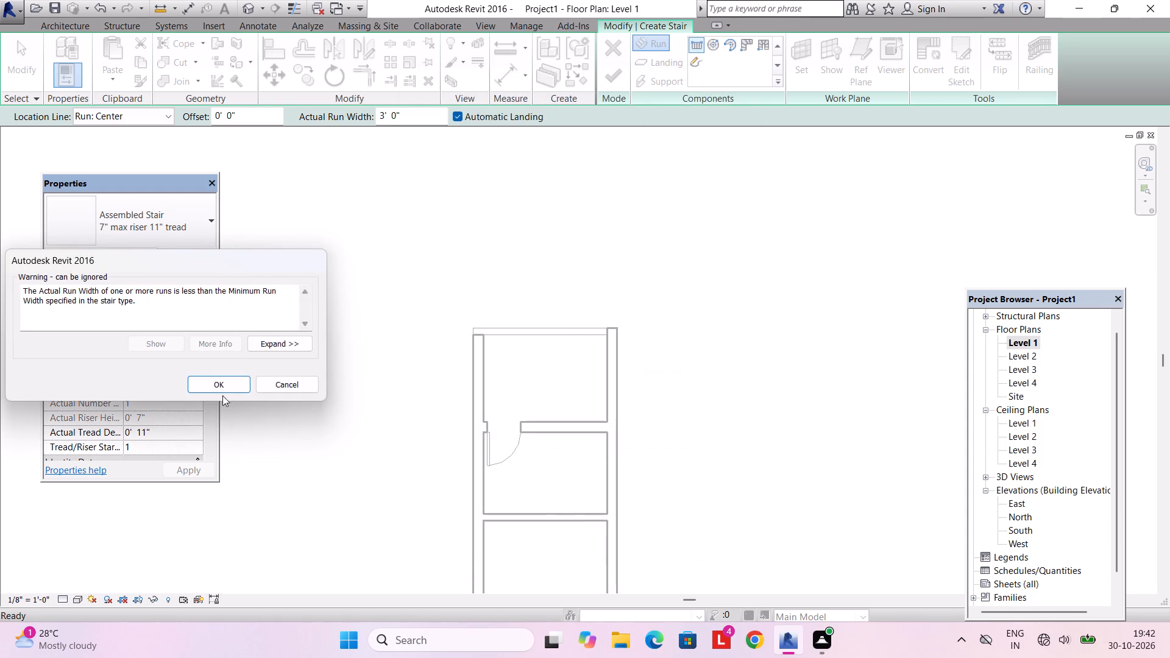
{"action": "left_click", "coordinate": [214, 387]}
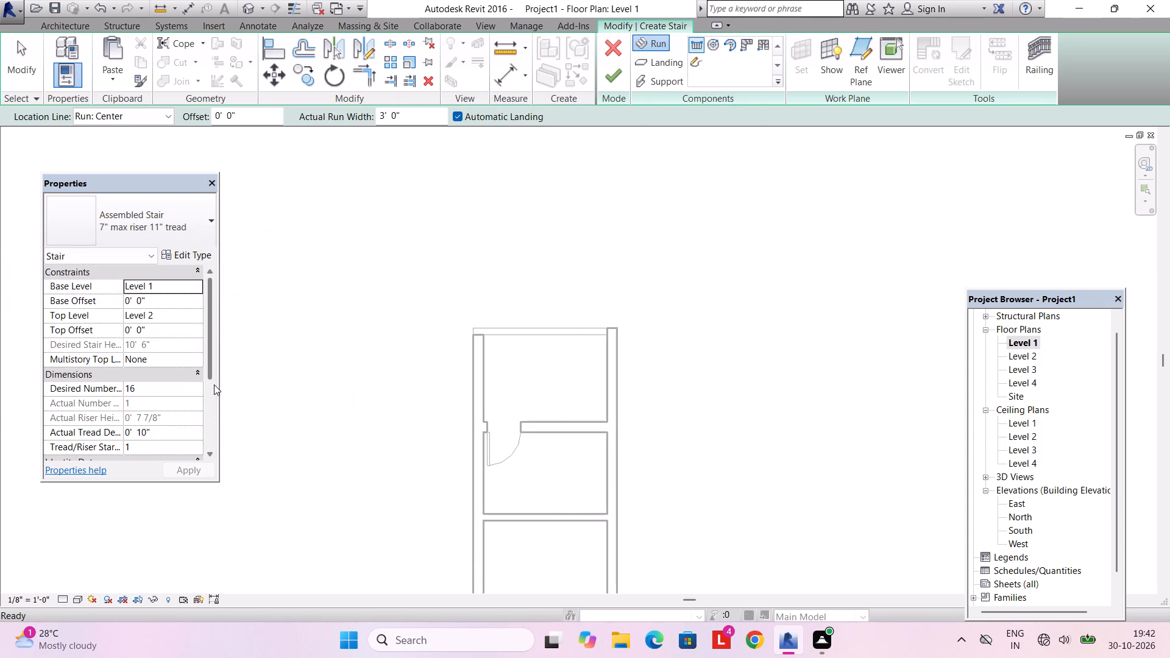
Place a U-shaped winder run in the Level 1 back room, rotated so its turn meets the east wall and its first flight follows the rear wall.
{"action": "left_click", "coordinate": [757, 49]}
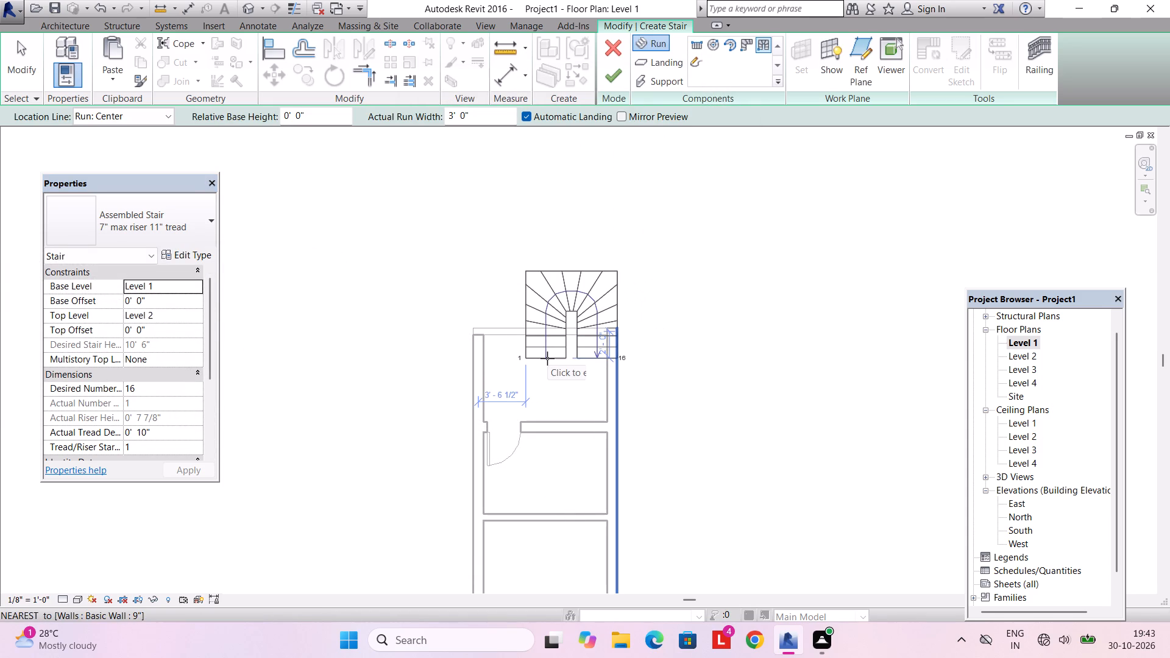
{"action": "key", "text": "space"}
{"action": "key", "text": "space"}
{"action": "key", "text": "space"}
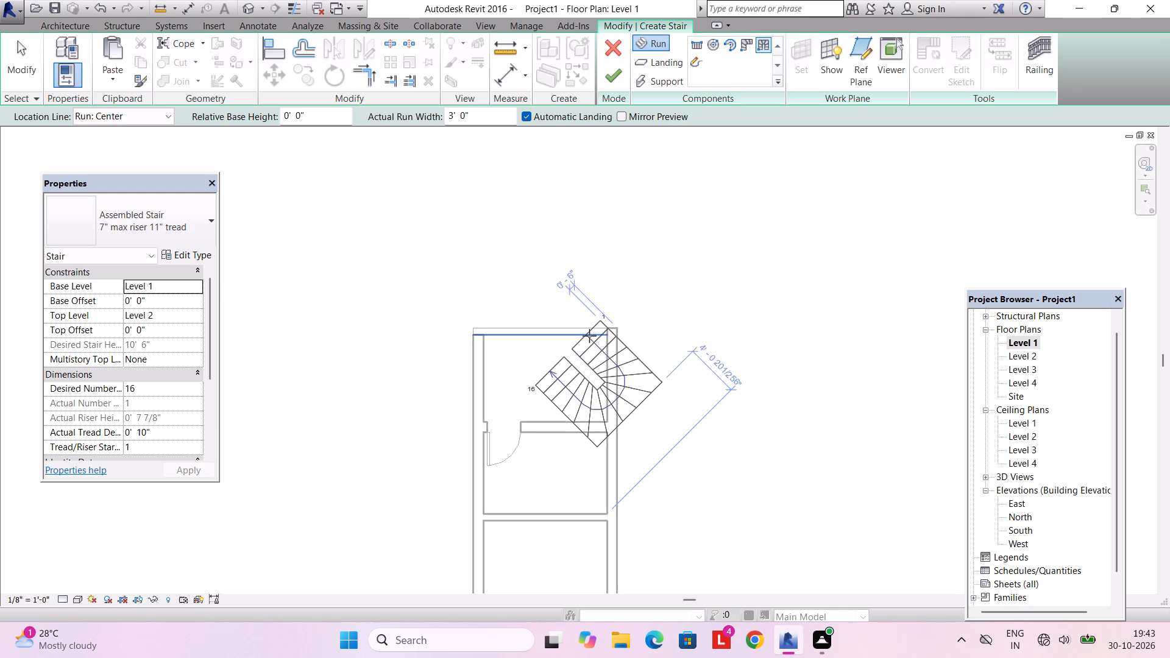
{"action": "key", "text": "space"}
{"action": "scroll", "coordinate": [539, 348], "scroll_direction": "up", "scroll_amount": 7}
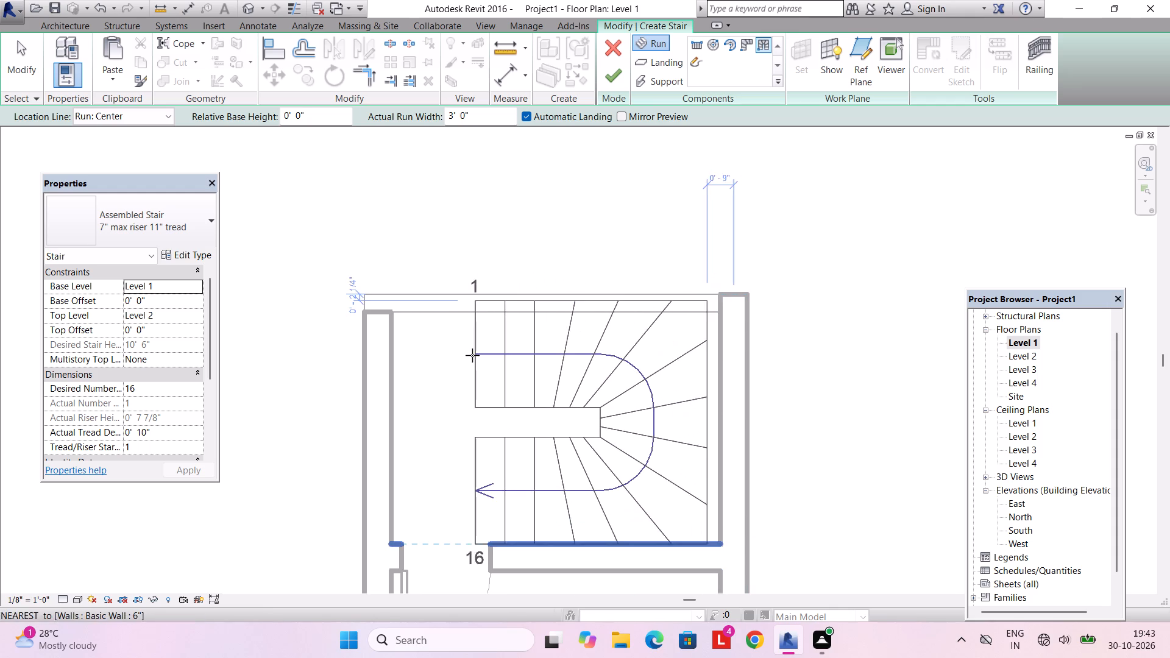
{"action": "left_click", "coordinate": [486, 359]}
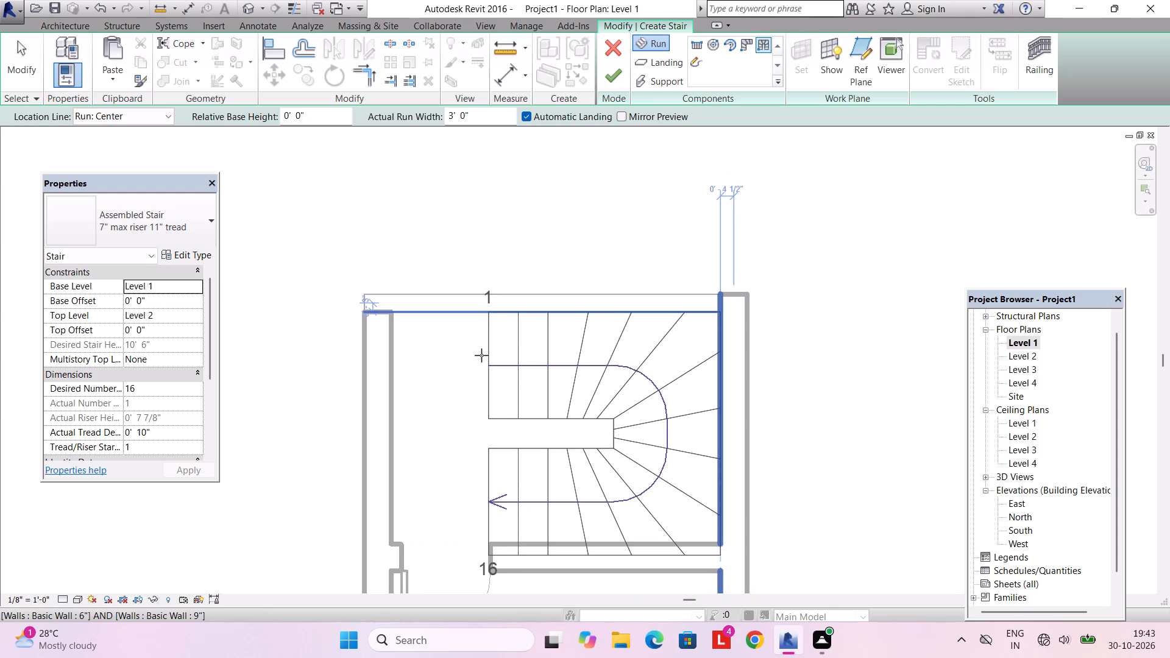
{"action": "key", "text": "Escape"}
{"action": "key", "text": "Escape"}
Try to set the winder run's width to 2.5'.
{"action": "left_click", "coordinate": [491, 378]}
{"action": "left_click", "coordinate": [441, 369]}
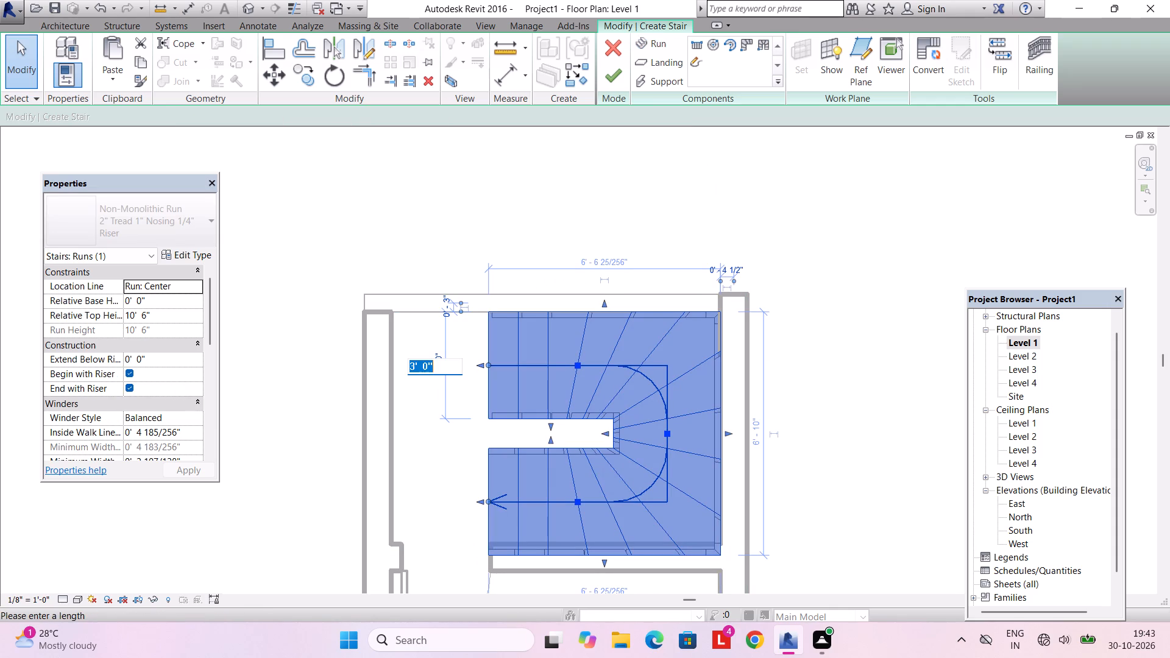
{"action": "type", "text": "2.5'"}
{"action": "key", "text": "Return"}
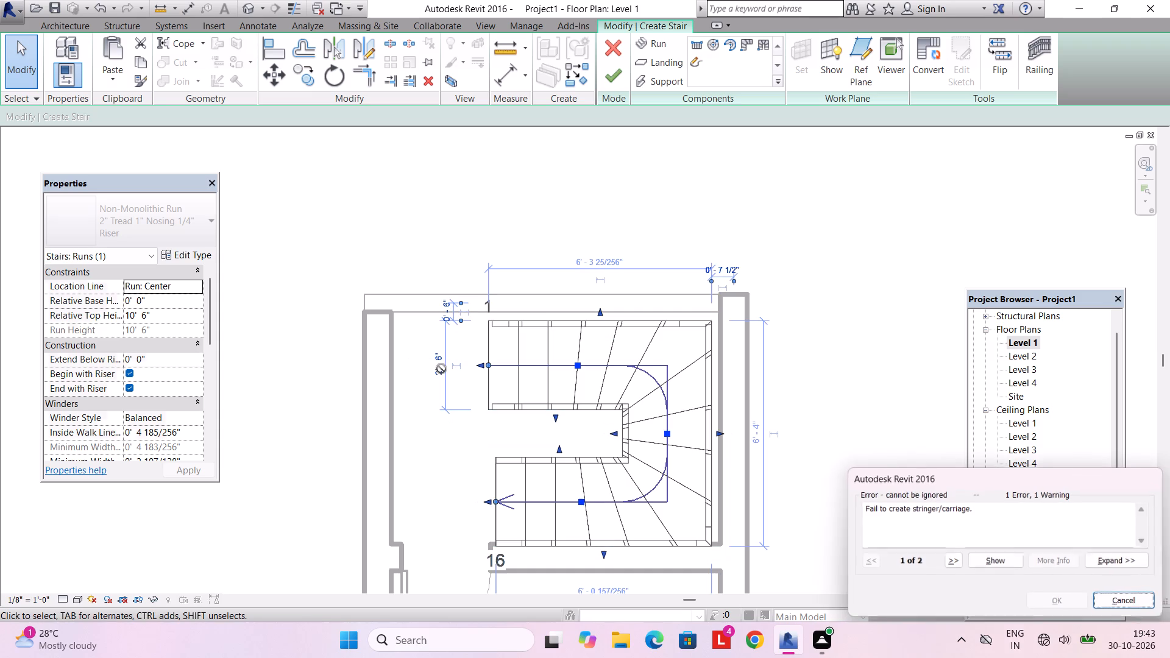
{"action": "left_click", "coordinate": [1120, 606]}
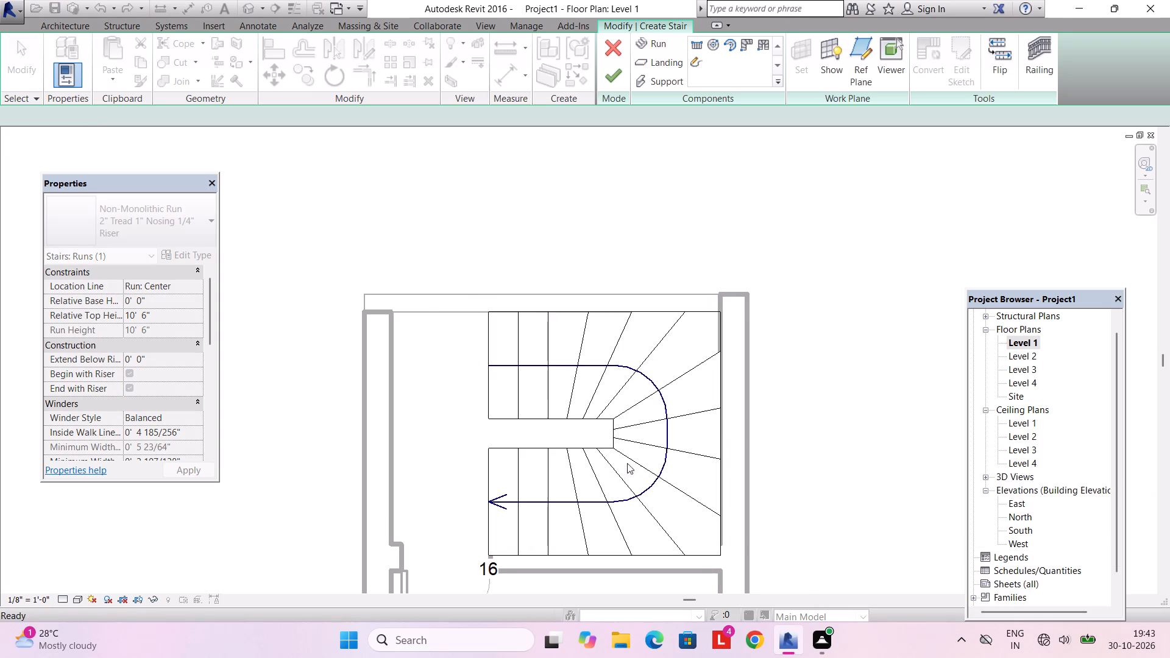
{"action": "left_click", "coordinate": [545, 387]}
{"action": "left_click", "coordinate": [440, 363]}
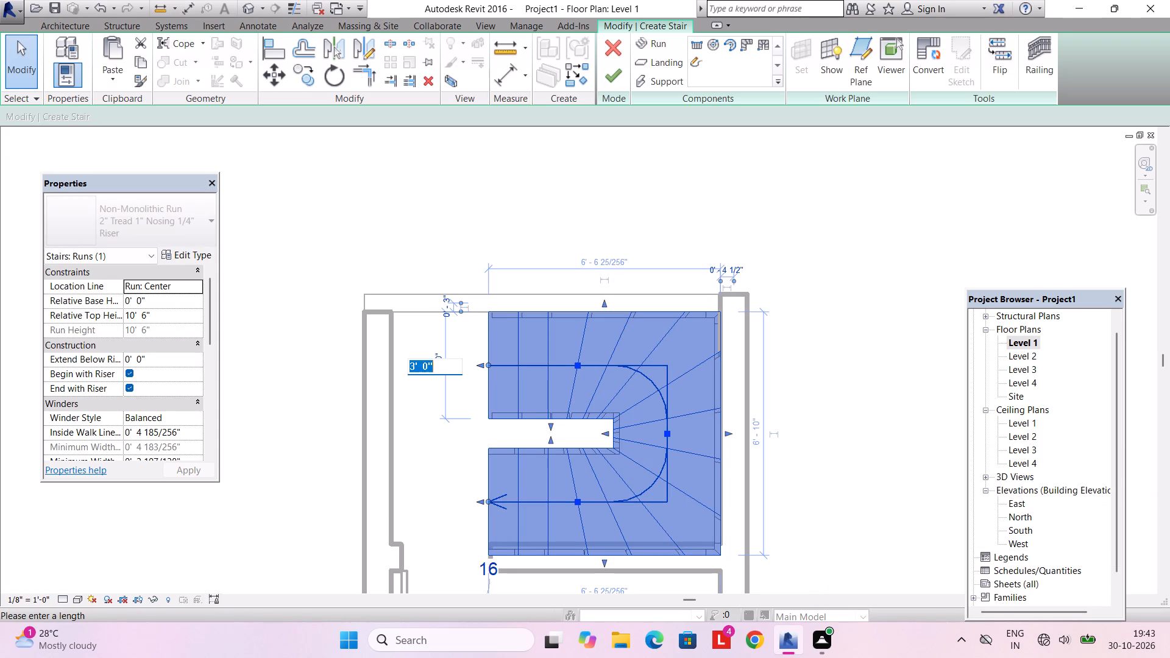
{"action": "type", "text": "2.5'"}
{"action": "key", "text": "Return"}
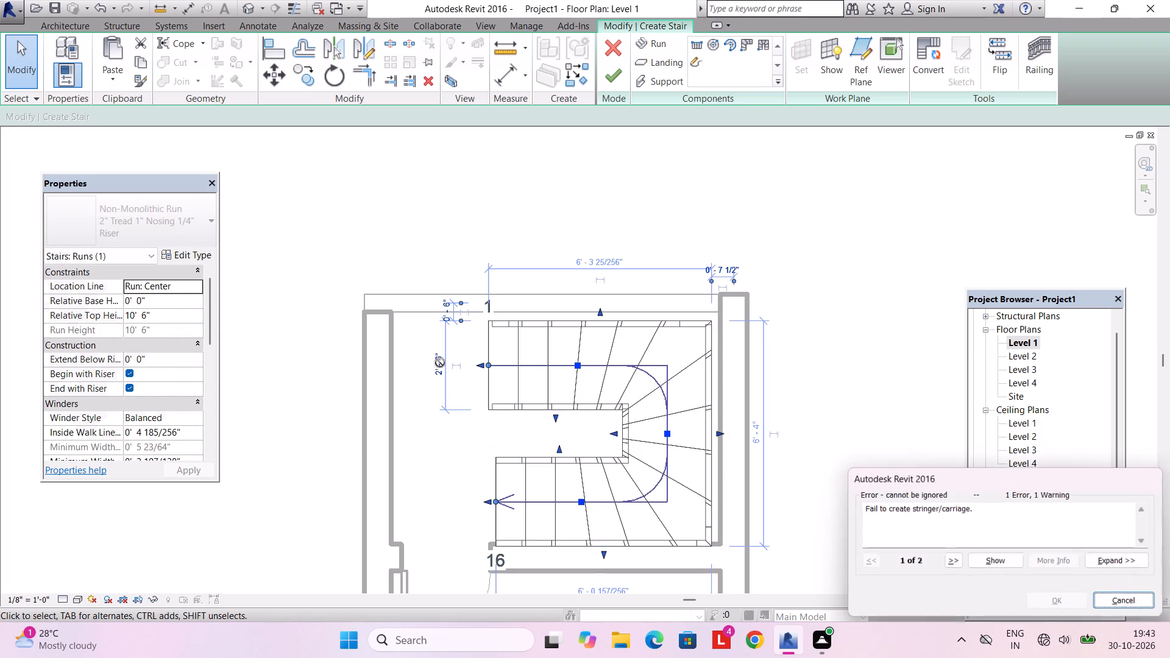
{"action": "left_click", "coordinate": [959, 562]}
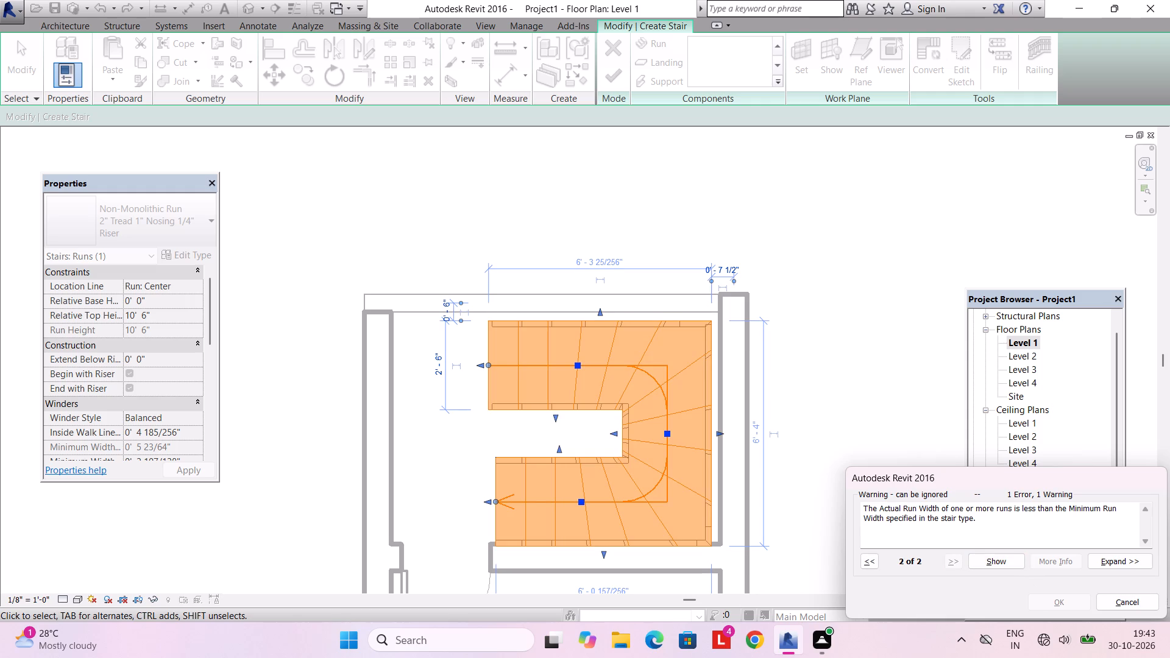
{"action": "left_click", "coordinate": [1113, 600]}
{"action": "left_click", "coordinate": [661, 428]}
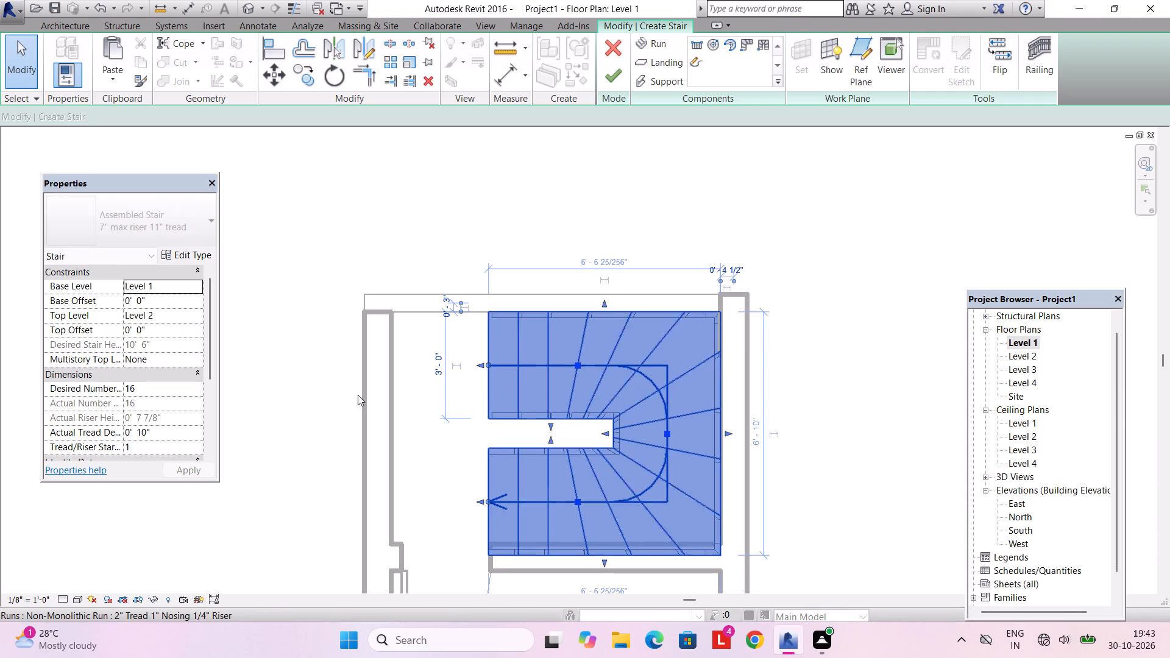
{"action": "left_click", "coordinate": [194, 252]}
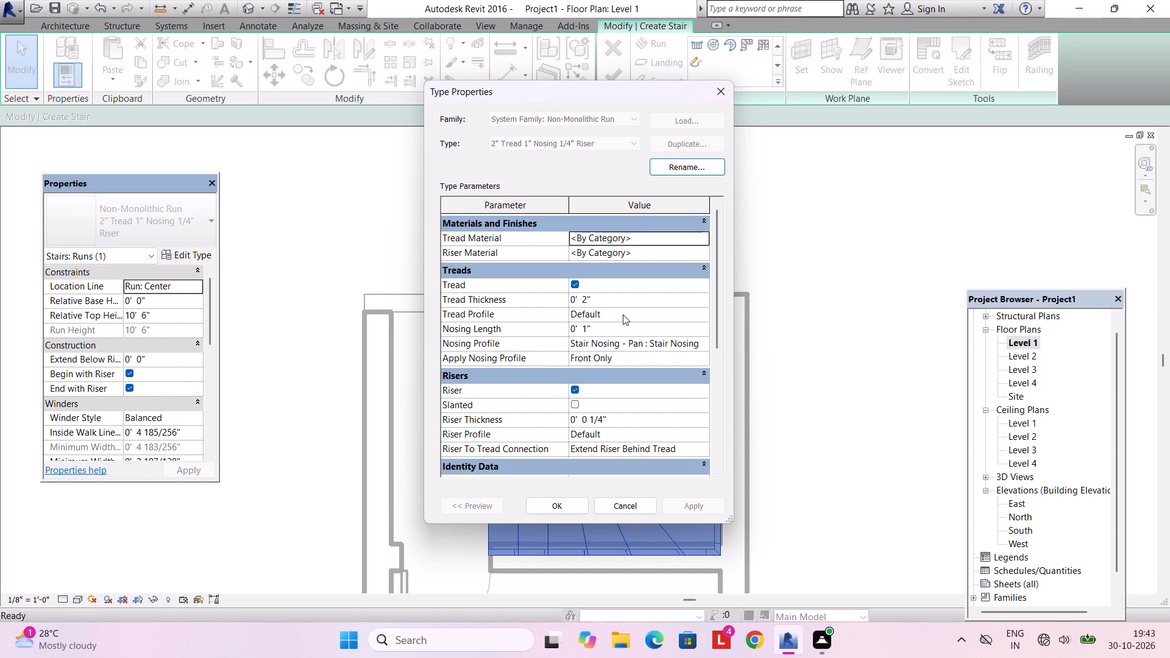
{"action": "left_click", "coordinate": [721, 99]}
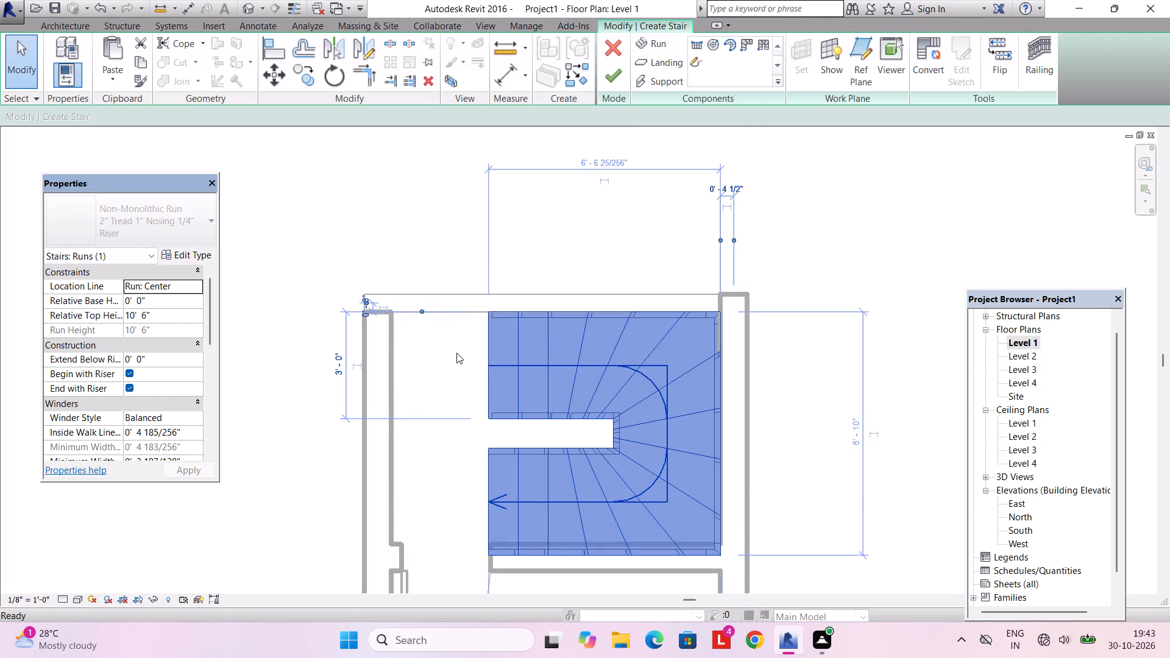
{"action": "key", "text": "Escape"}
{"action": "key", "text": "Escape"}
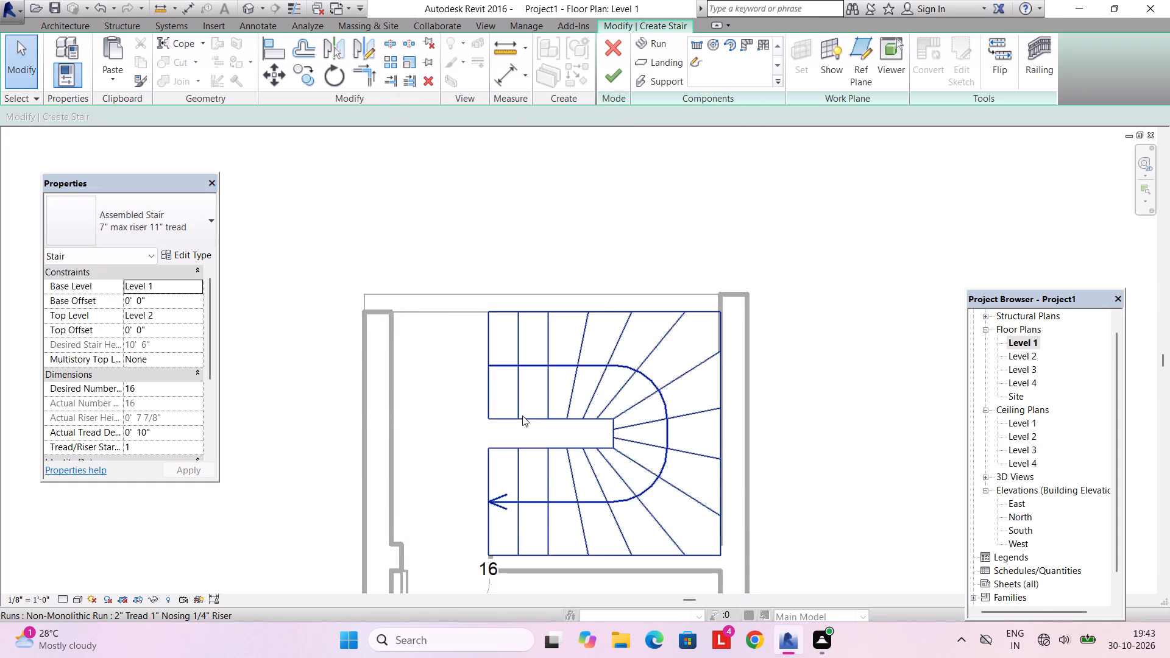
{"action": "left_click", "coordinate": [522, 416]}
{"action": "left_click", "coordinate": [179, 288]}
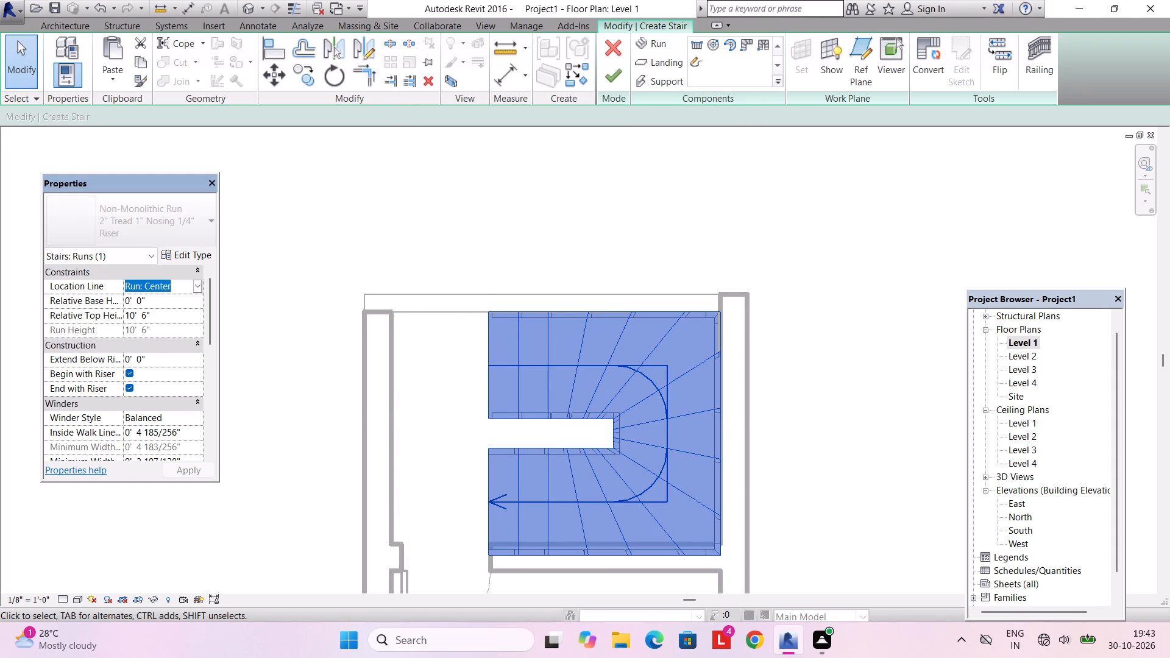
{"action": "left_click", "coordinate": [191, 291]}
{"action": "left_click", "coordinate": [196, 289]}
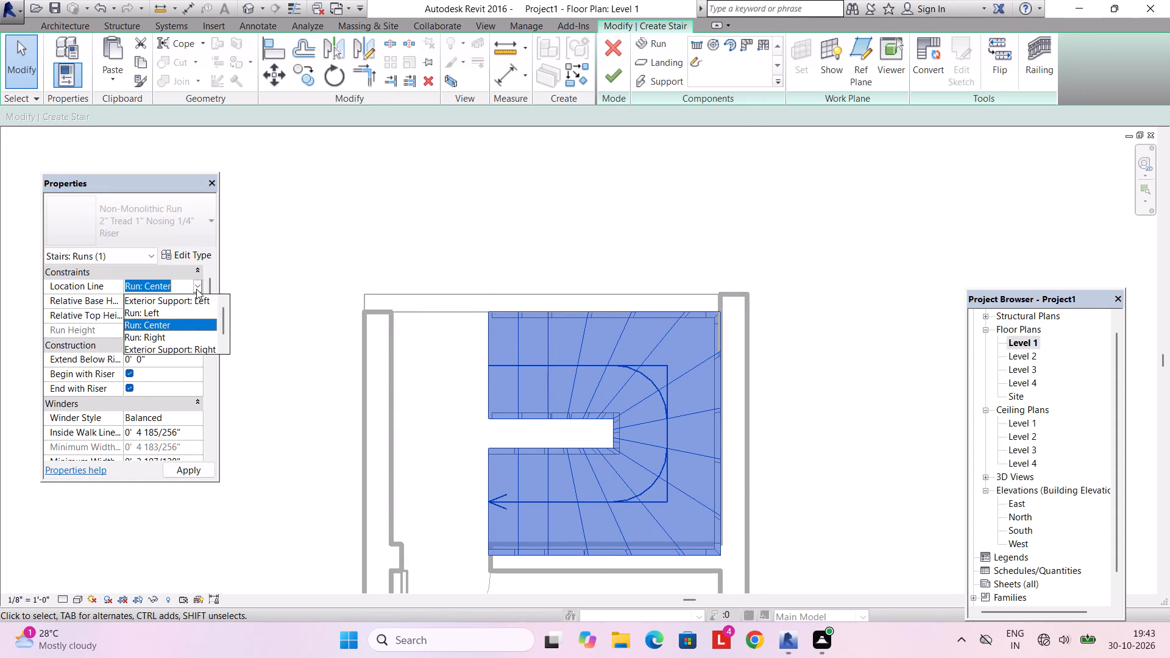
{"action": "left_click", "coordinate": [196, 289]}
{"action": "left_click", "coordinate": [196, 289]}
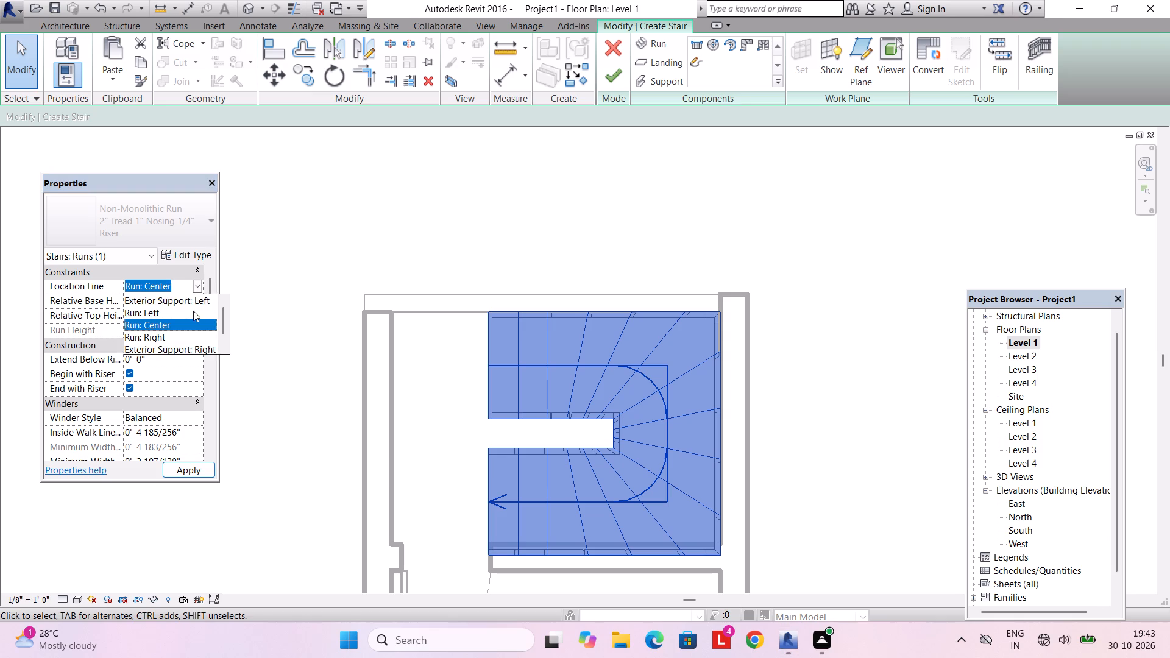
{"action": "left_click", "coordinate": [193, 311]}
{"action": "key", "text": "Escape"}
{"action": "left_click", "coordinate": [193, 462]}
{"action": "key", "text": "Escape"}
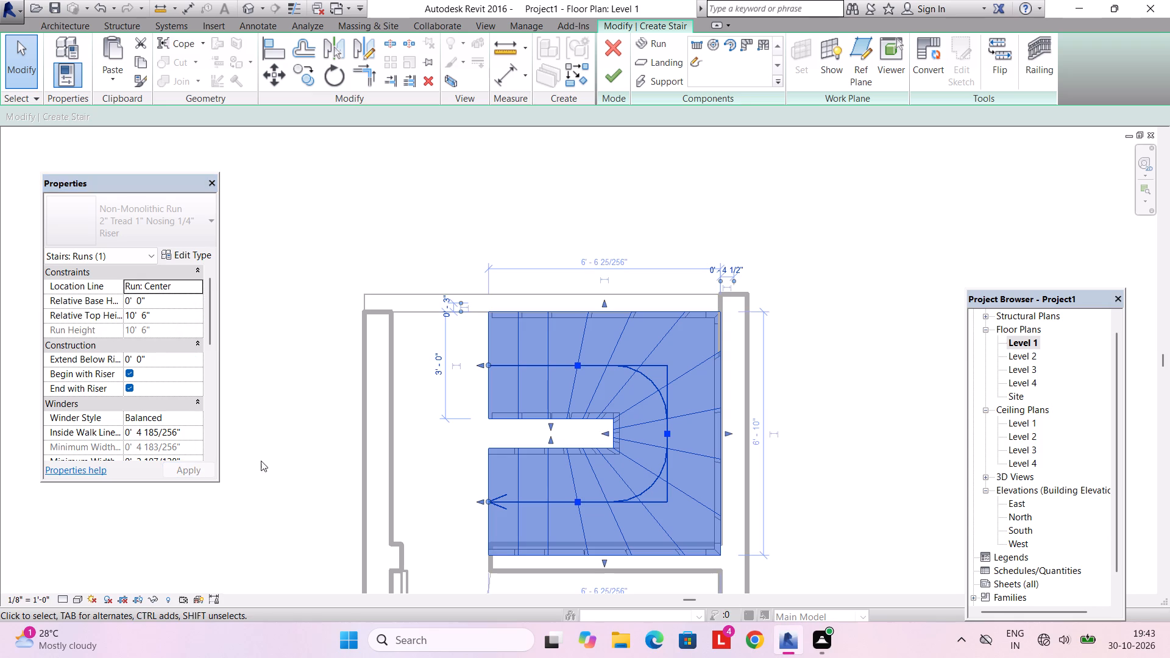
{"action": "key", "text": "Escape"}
Delete the U-shaped winder run from the stair in the Level 1 back room.
{"action": "scroll", "coordinate": [575, 424], "scroll_direction": "up", "scroll_amount": 2}
{"action": "left_click", "coordinate": [580, 413]}
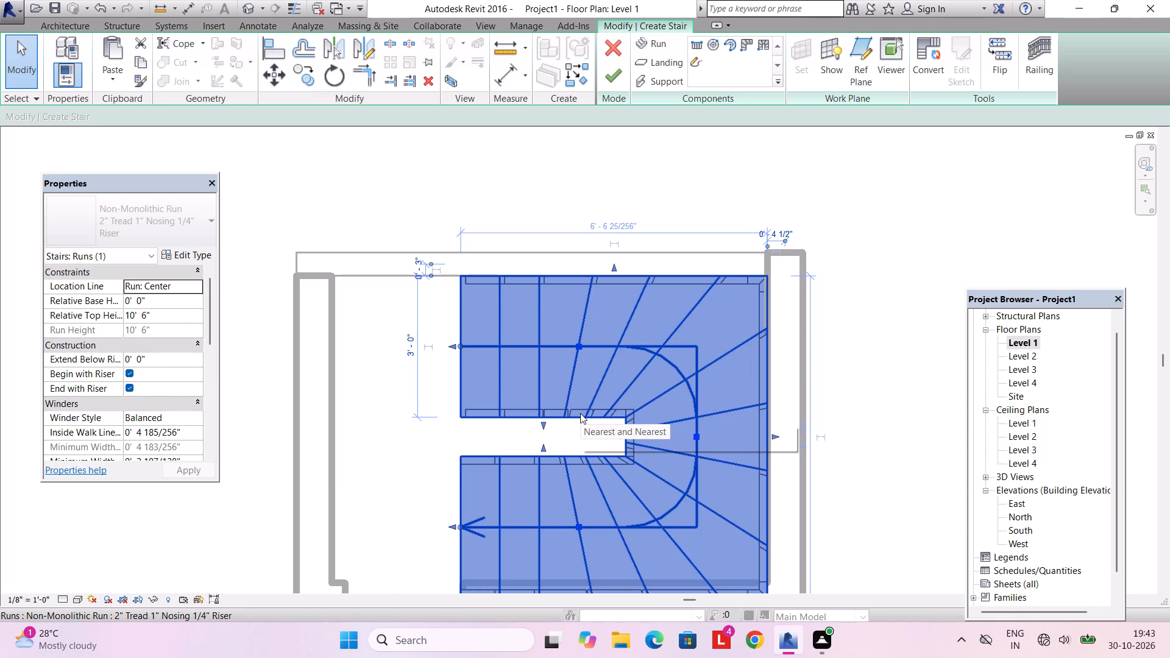
{"action": "key", "text": "Delete"}
{"action": "key", "text": "BackSpace"}
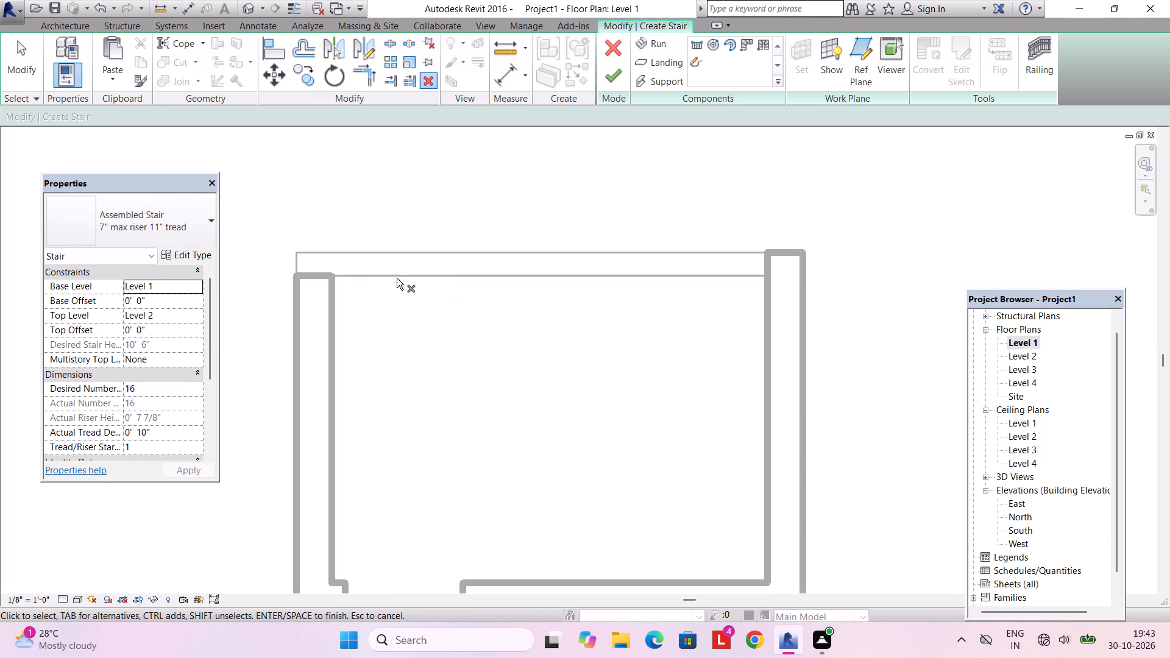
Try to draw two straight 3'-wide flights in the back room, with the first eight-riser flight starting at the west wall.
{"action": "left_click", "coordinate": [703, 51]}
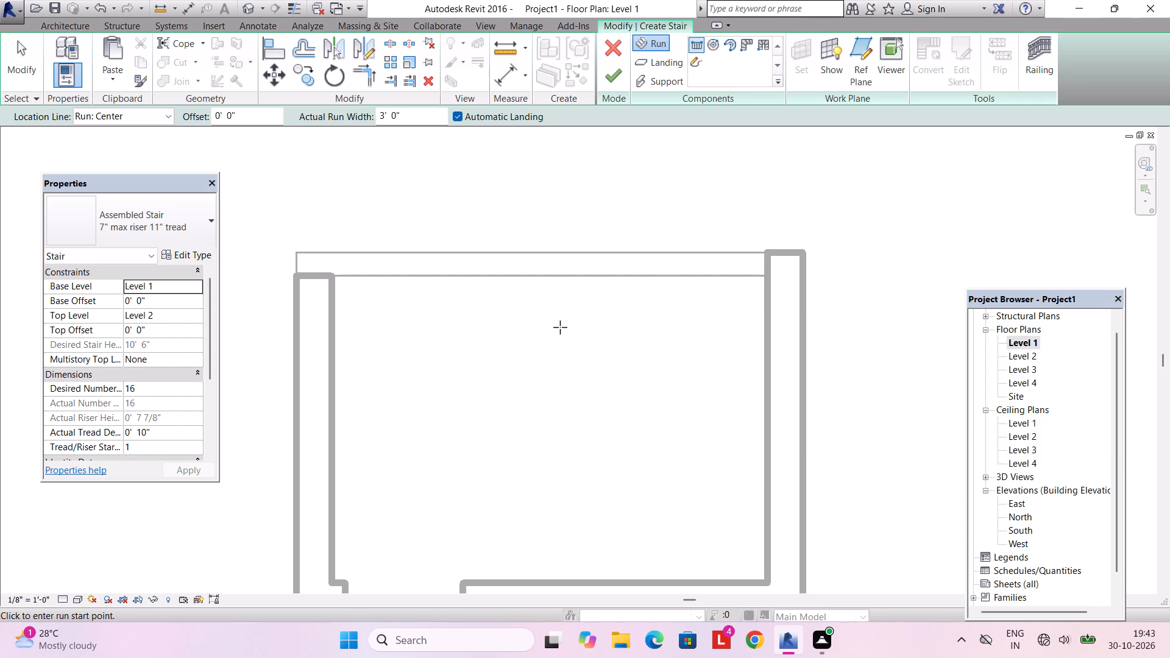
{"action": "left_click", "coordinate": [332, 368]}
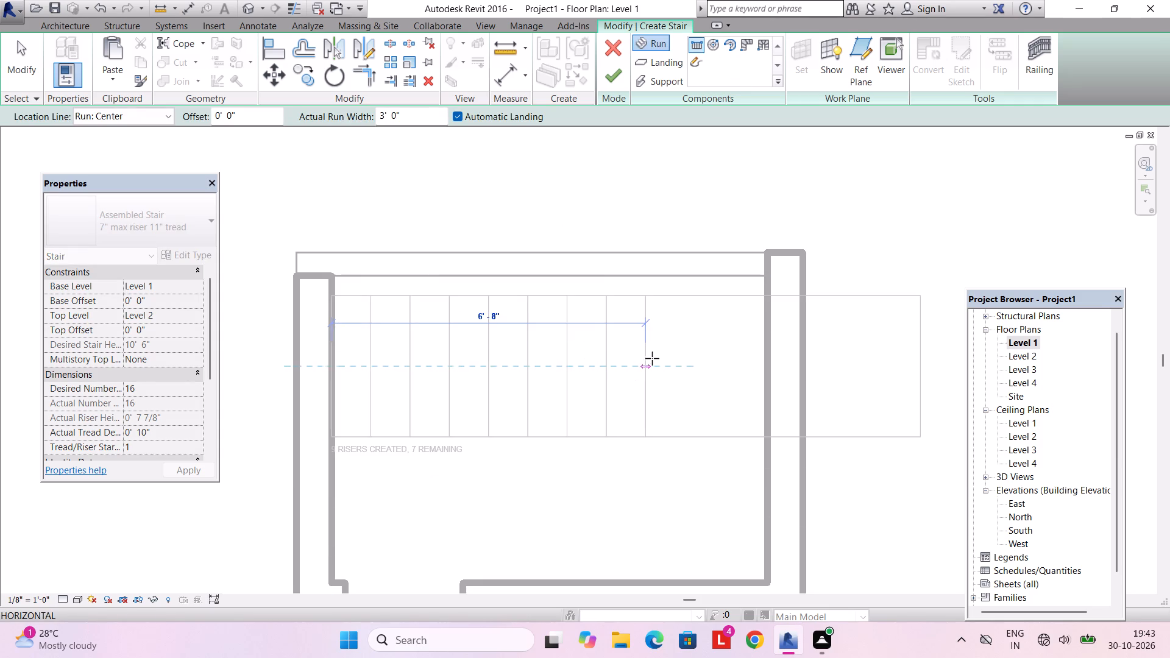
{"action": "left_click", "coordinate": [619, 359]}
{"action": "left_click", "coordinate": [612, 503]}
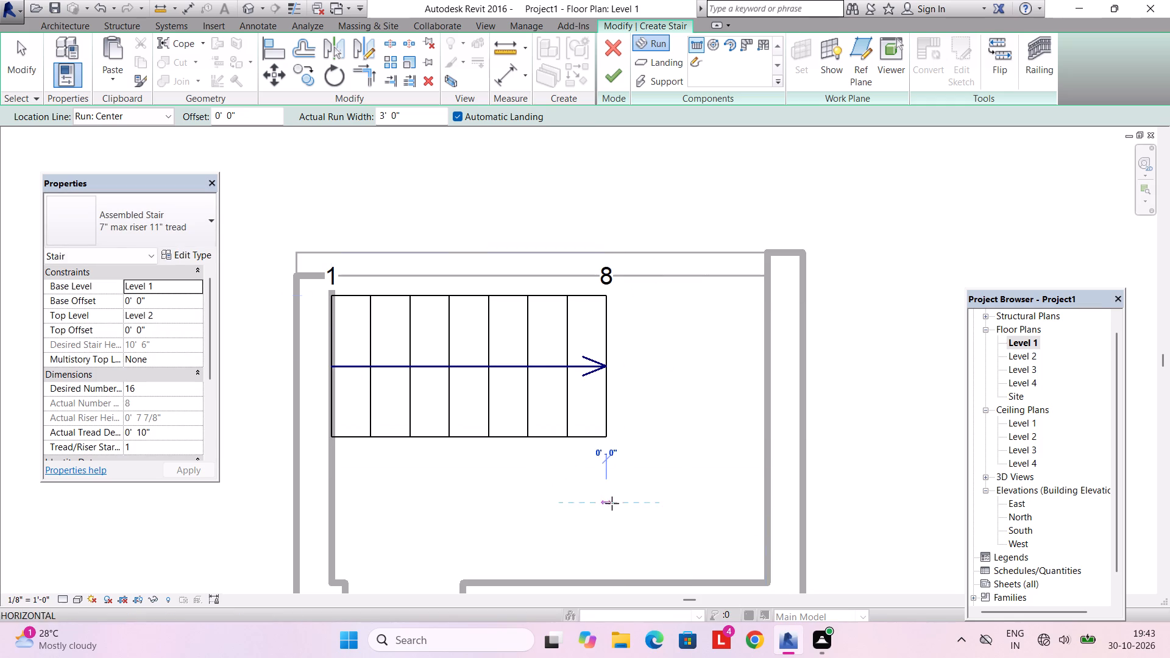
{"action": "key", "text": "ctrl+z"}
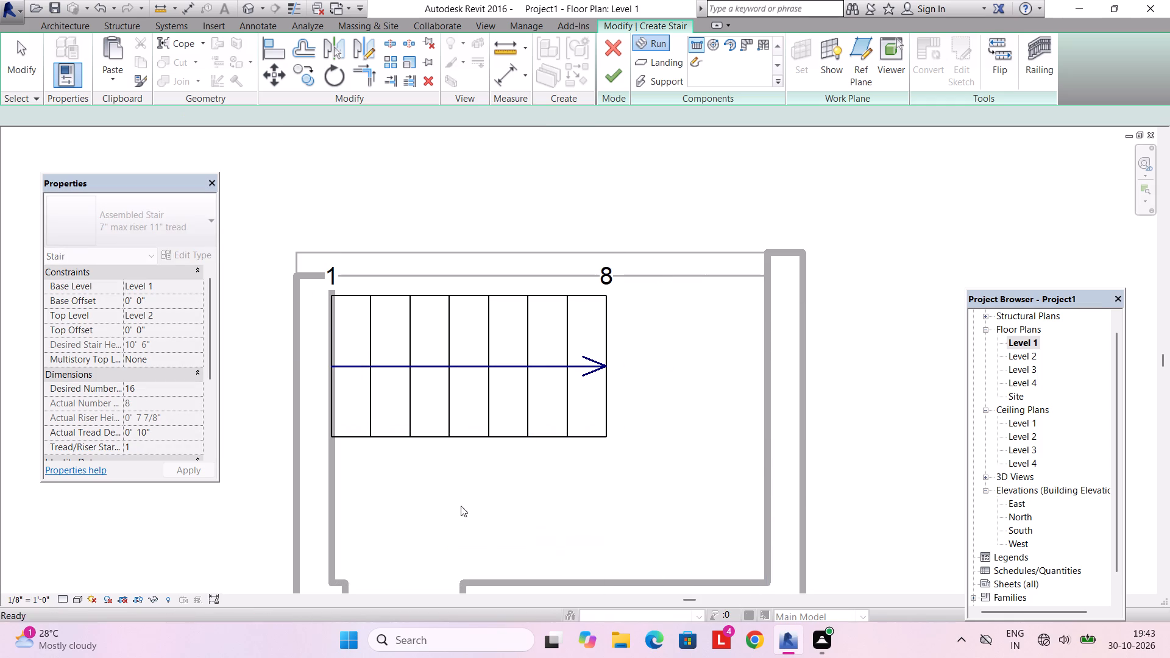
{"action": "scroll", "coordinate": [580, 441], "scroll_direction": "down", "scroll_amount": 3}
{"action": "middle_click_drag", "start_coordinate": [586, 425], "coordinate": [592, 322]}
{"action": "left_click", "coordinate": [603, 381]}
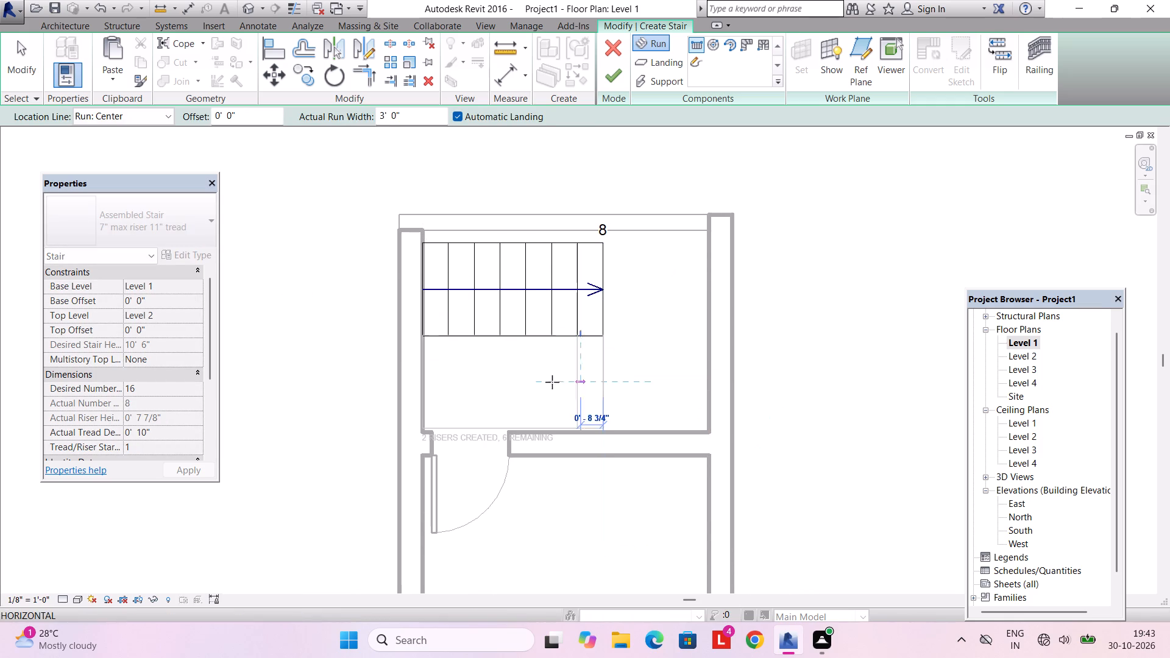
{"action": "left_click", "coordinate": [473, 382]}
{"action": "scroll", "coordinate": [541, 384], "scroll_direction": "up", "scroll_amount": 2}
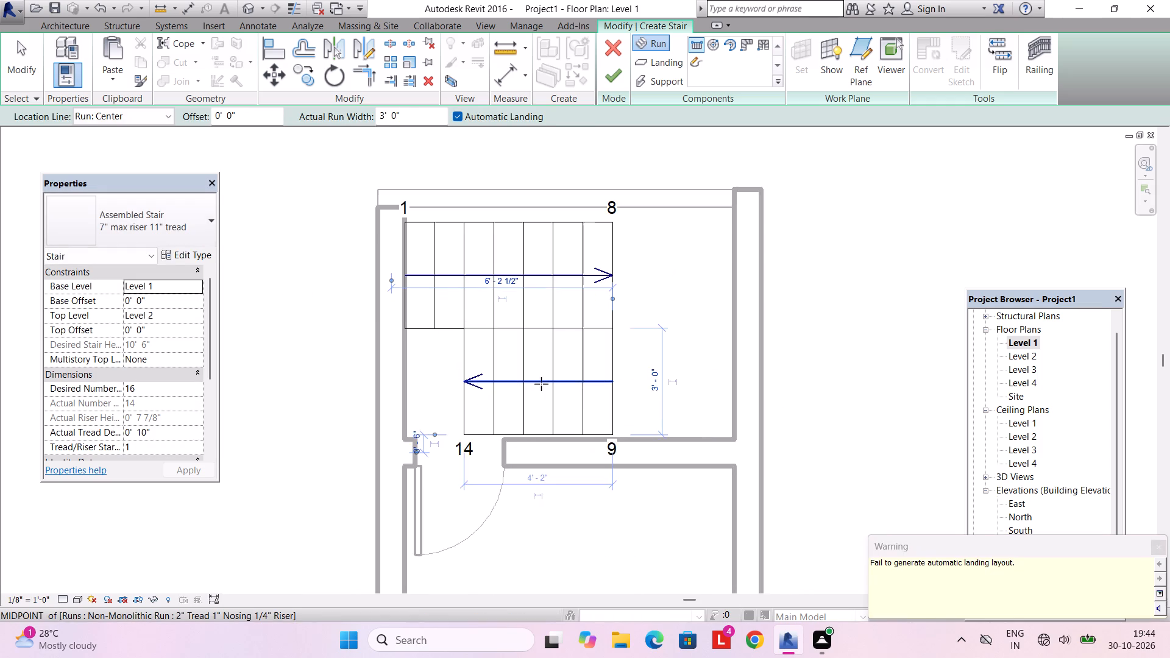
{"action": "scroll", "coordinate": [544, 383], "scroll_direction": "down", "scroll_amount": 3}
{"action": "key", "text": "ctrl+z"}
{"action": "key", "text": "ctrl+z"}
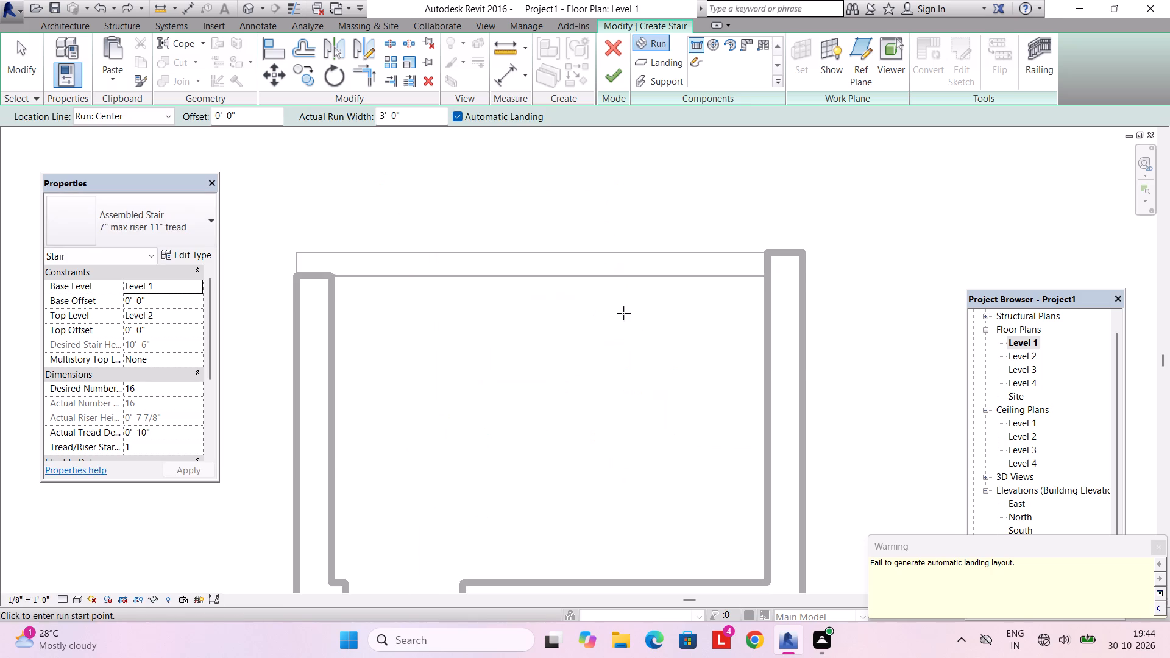
Draw a U-shaped stair outside the house's east wall with two parallel 5'-10" flights of eight risers and an automatic landing.
{"action": "scroll", "coordinate": [584, 259], "scroll_direction": "down", "scroll_amount": 8}
{"action": "middle_click_drag", "start_coordinate": [581, 303], "coordinate": [517, 309]}
{"action": "left_click", "coordinate": [698, 286]}
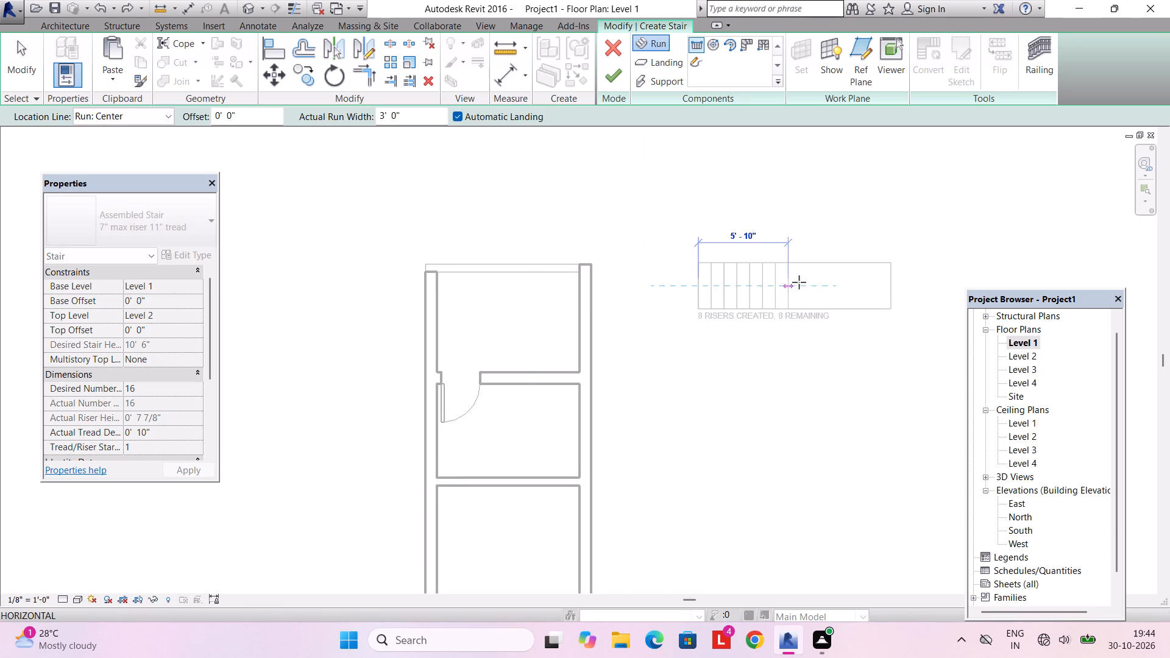
{"action": "left_click", "coordinate": [789, 284]}
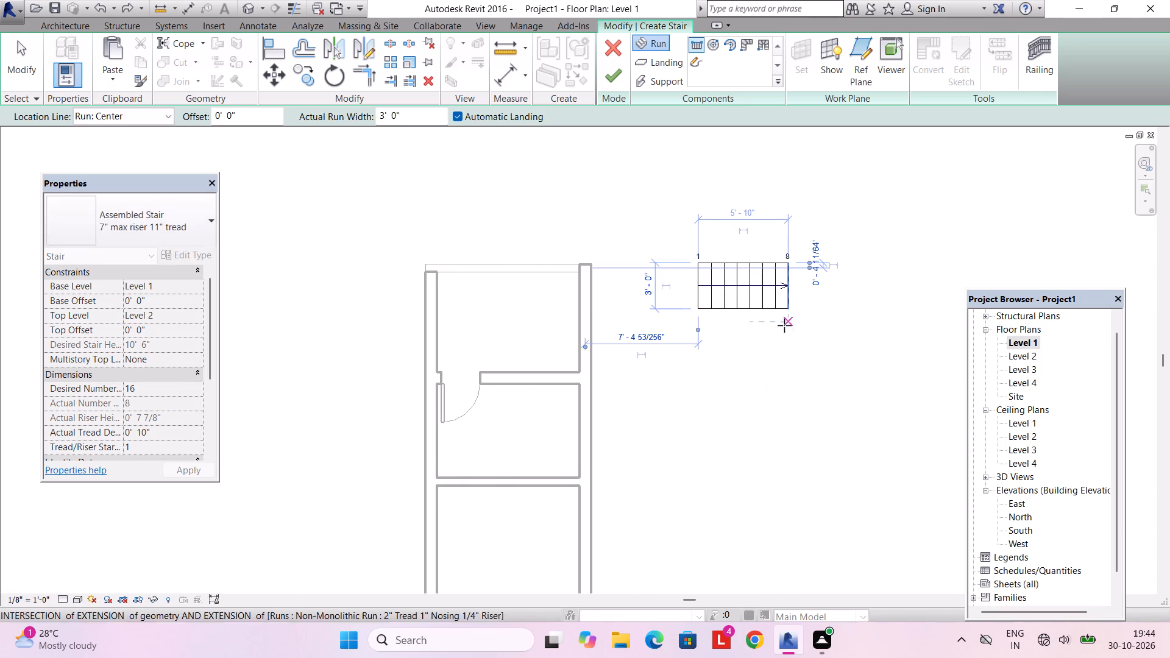
{"action": "left_click", "coordinate": [786, 351]}
{"action": "left_click", "coordinate": [686, 344]}
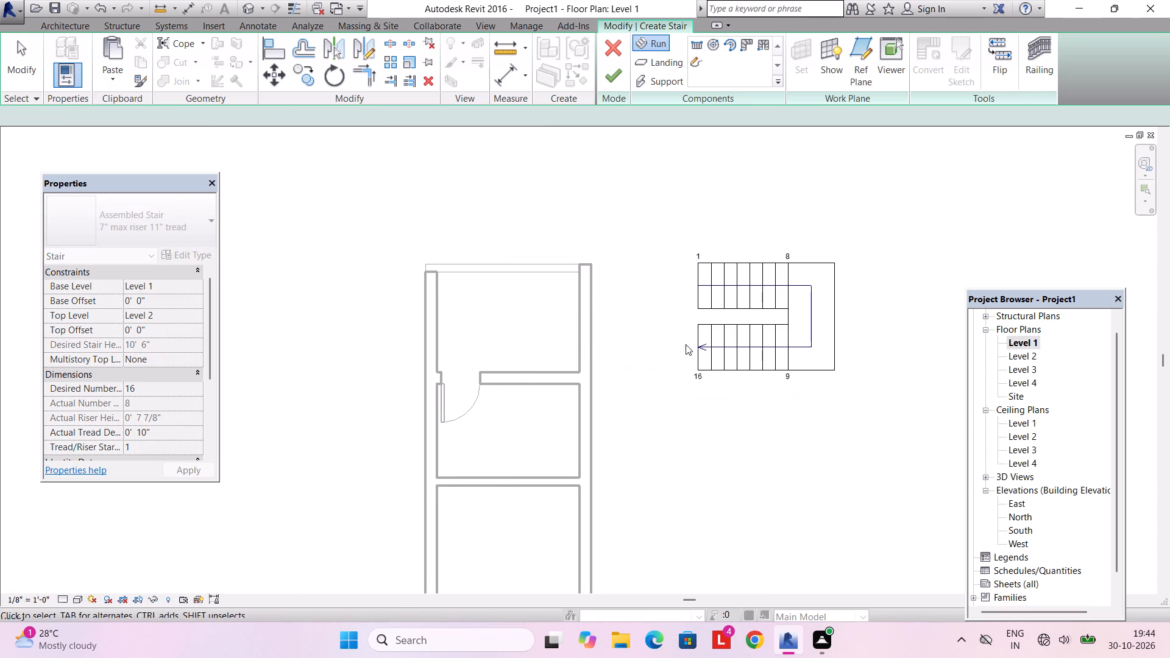
{"action": "key", "text": "Escape"}
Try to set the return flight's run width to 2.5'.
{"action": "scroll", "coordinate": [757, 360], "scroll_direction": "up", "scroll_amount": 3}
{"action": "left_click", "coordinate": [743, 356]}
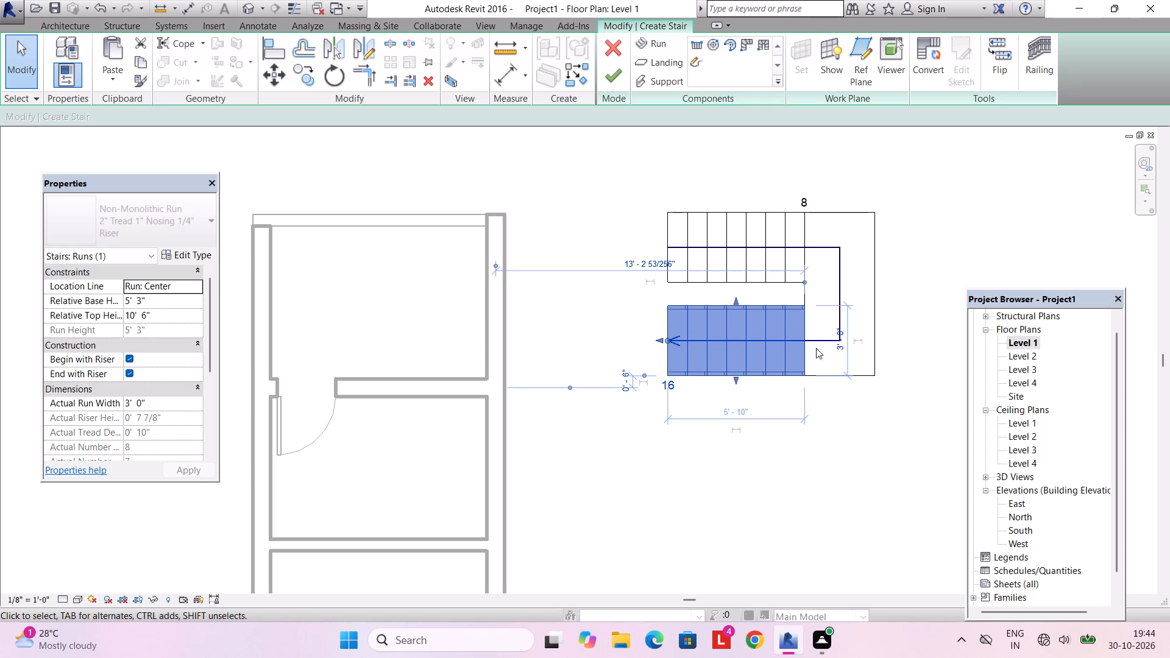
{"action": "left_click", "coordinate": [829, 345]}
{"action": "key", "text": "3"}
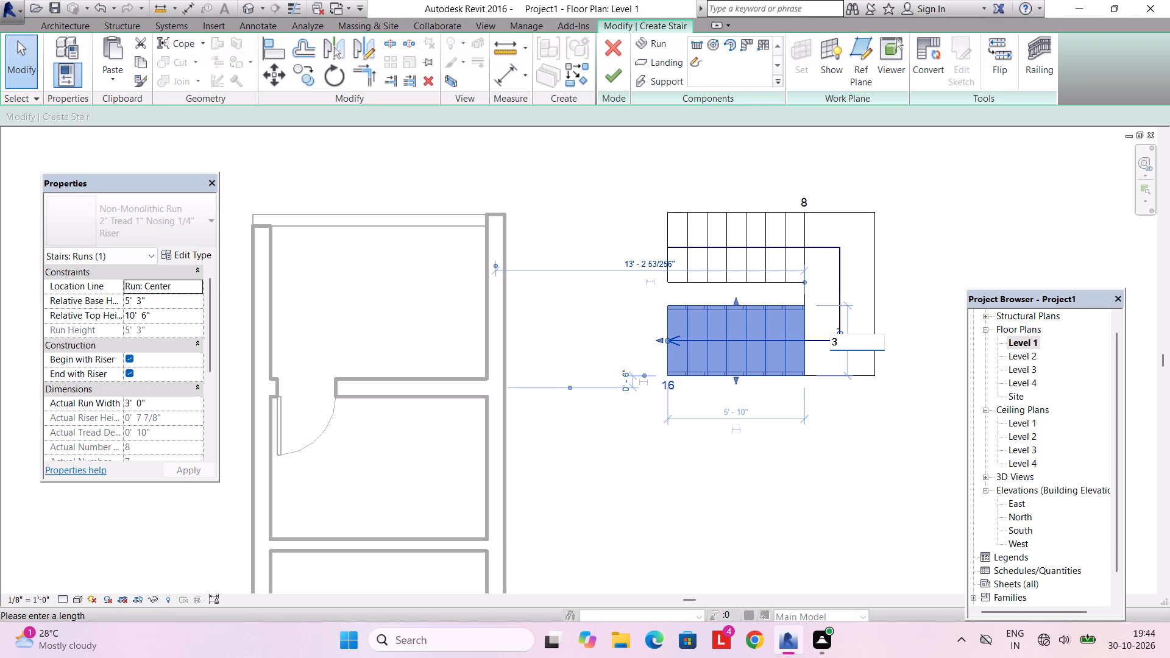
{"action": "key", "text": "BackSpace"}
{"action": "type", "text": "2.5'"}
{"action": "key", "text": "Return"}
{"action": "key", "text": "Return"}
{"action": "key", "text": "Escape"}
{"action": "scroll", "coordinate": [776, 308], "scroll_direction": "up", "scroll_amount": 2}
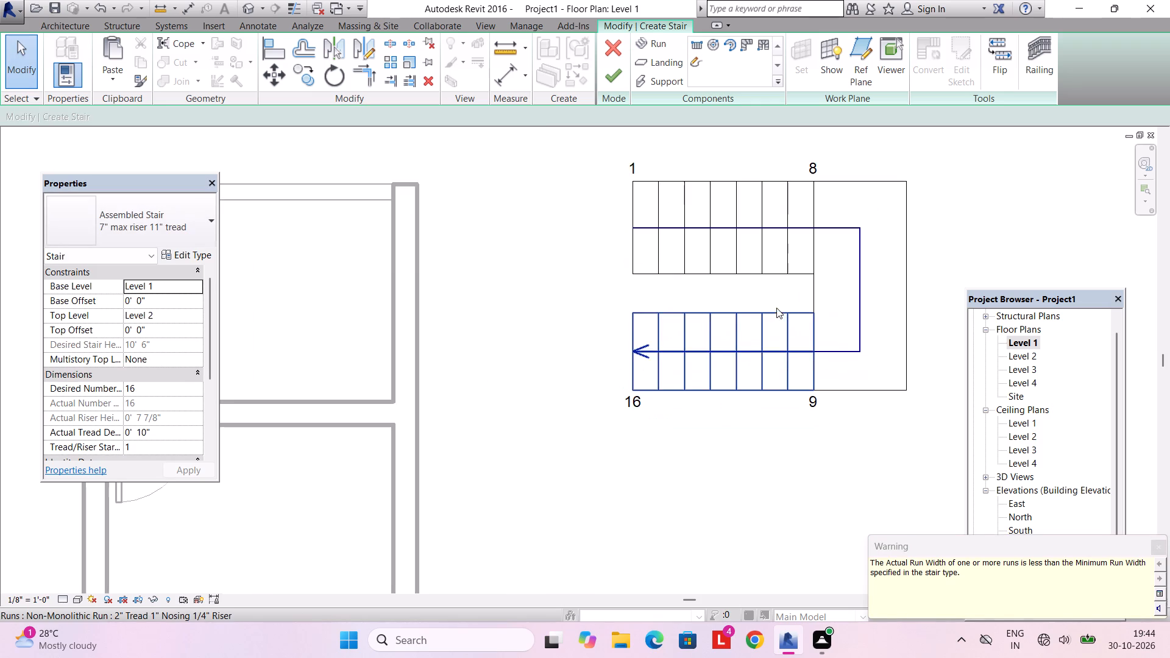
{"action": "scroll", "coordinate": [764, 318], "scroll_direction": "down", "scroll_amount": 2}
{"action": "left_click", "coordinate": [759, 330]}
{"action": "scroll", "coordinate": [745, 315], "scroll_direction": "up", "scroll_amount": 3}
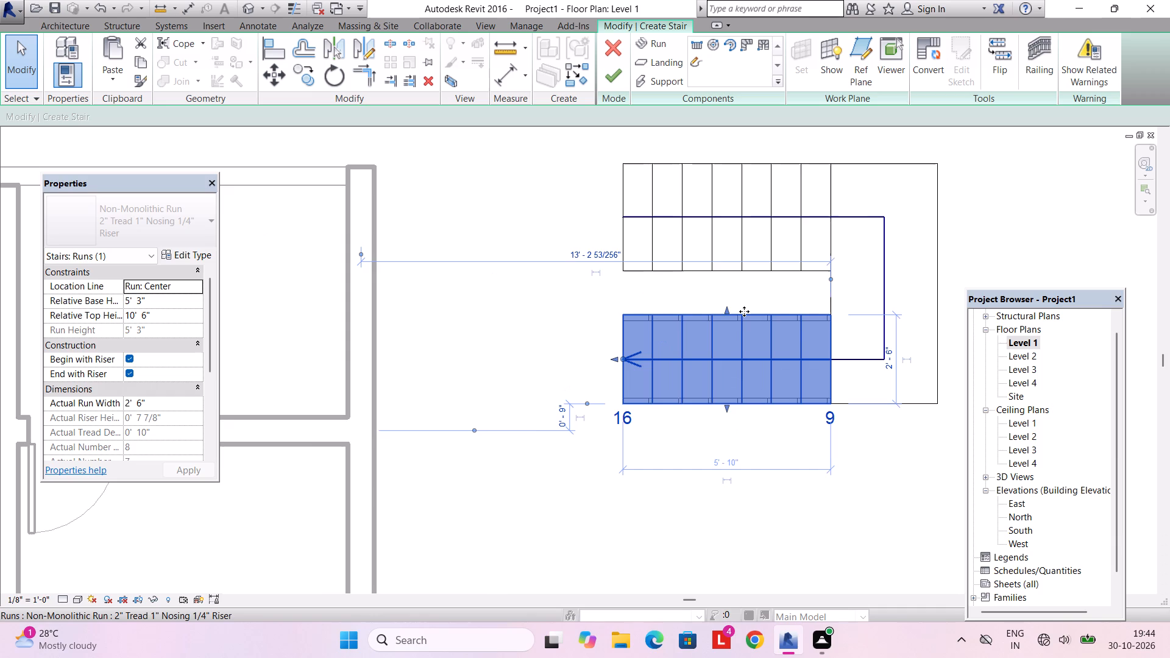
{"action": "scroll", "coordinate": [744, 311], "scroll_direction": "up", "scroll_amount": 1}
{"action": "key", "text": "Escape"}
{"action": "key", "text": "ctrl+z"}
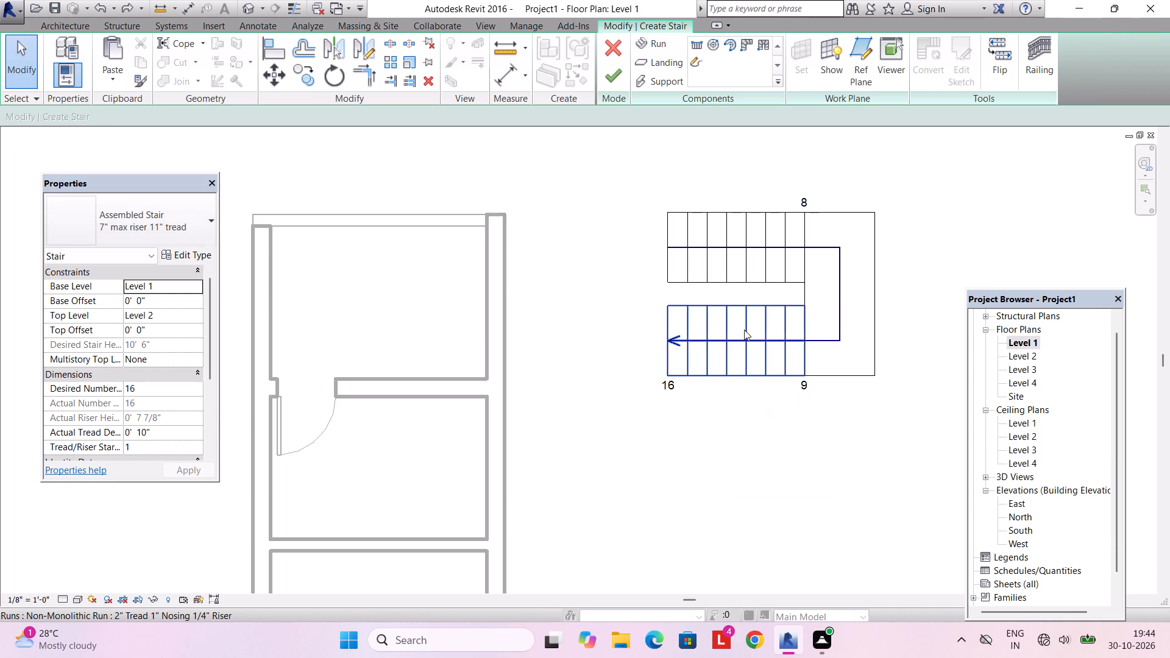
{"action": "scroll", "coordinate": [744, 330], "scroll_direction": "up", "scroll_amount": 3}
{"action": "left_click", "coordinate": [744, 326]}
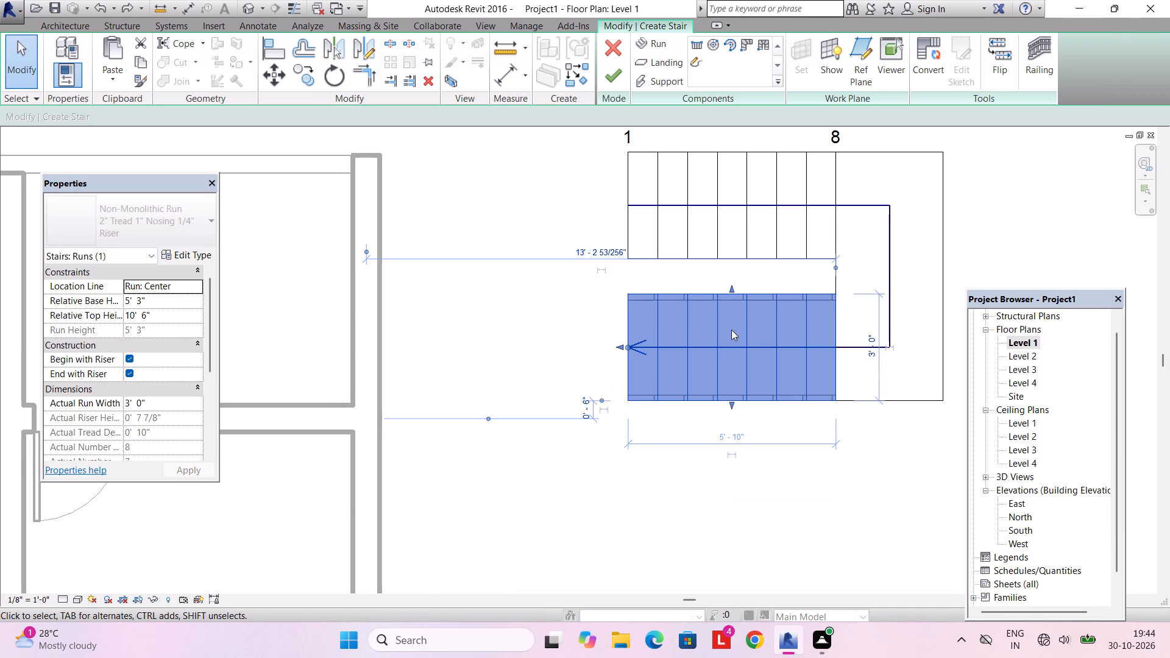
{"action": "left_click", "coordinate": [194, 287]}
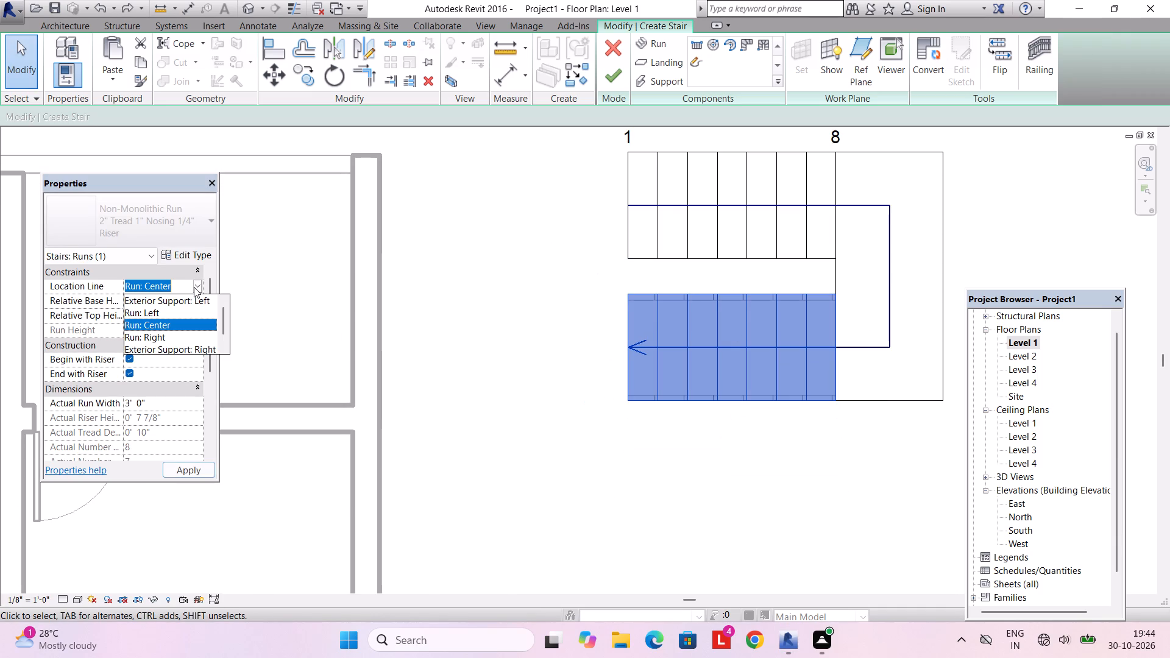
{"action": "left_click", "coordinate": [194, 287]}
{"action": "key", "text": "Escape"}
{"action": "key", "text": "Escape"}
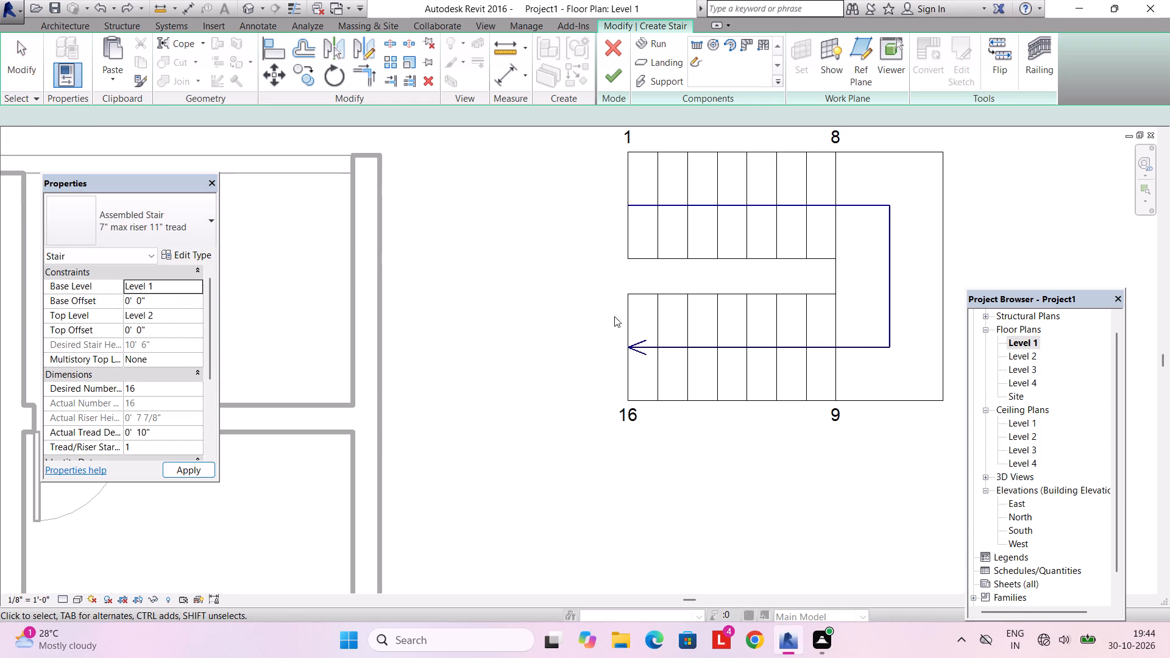
Set the first flight's run width to 2.5'.
{"action": "scroll", "coordinate": [621, 316], "scroll_direction": "down", "scroll_amount": 3}
{"action": "middle_click_drag", "start_coordinate": [621, 316], "coordinate": [603, 325]}
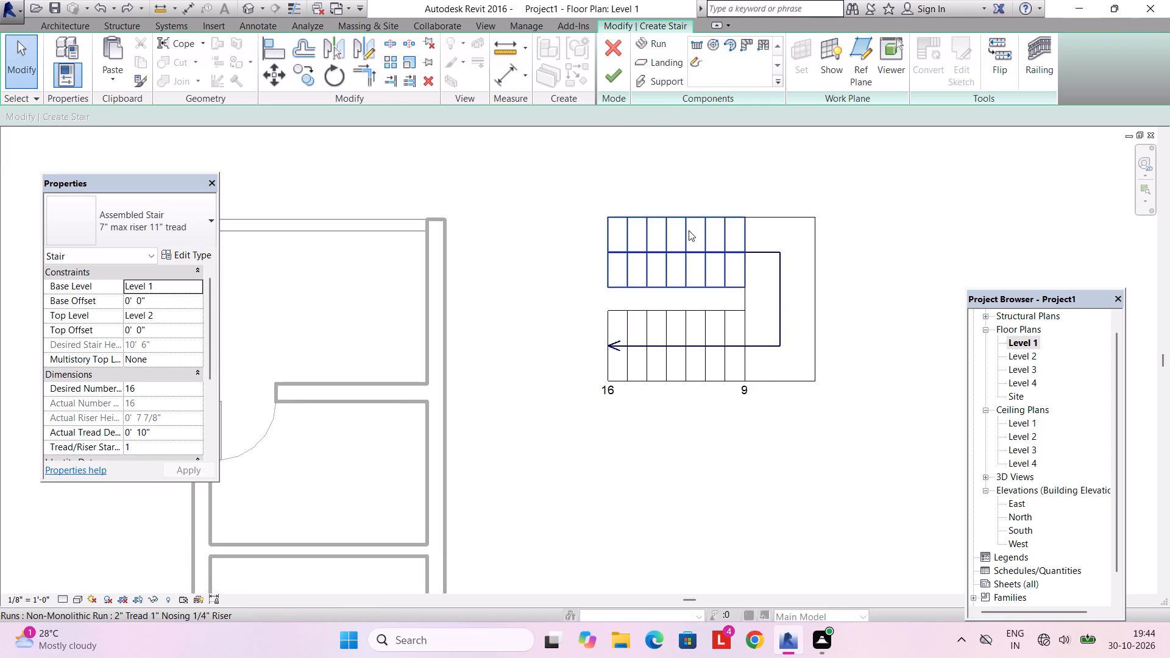
{"action": "left_click", "coordinate": [680, 255]}
{"action": "left_click", "coordinate": [557, 255]}
{"action": "type", "text": "2.5'"}
{"action": "key", "text": "Return"}
{"action": "key", "text": "Escape"}
Set the landing's depth to 2.5'.
{"action": "scroll", "coordinate": [731, 302], "scroll_direction": "up", "scroll_amount": 2}
{"action": "left_click", "coordinate": [762, 288]}
{"action": "left_click", "coordinate": [806, 295]}
{"action": "left_click", "coordinate": [804, 300]}
{"action": "left_click", "coordinate": [796, 306]}
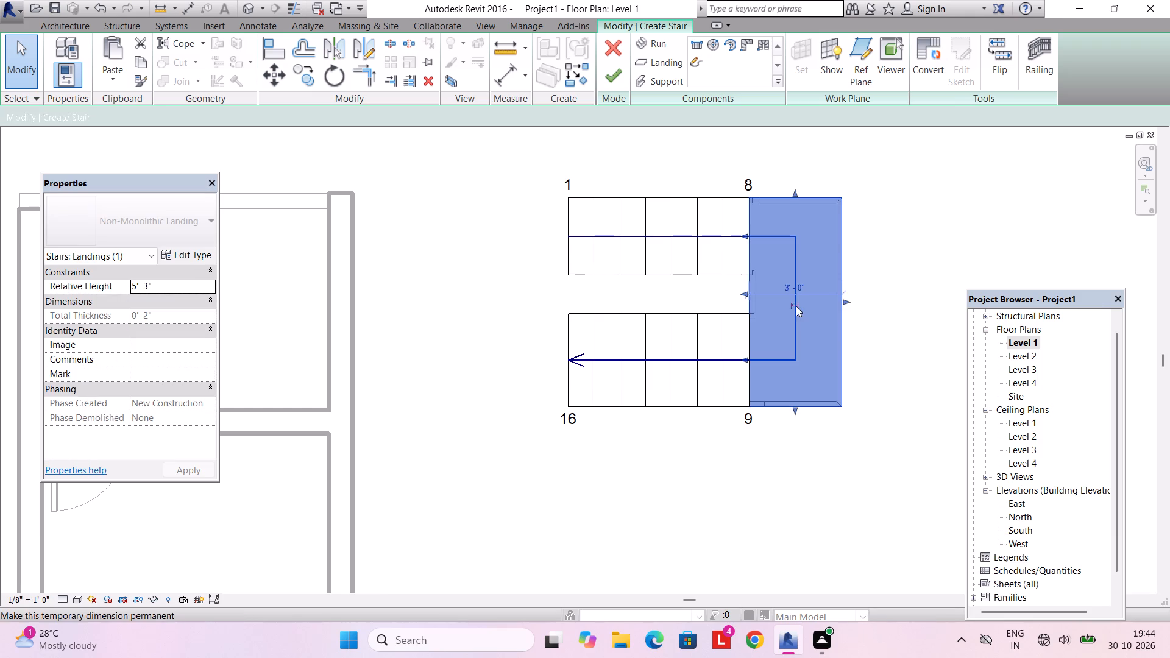
{"action": "left_click", "coordinate": [803, 288]}
{"action": "type", "text": "2.5'"}
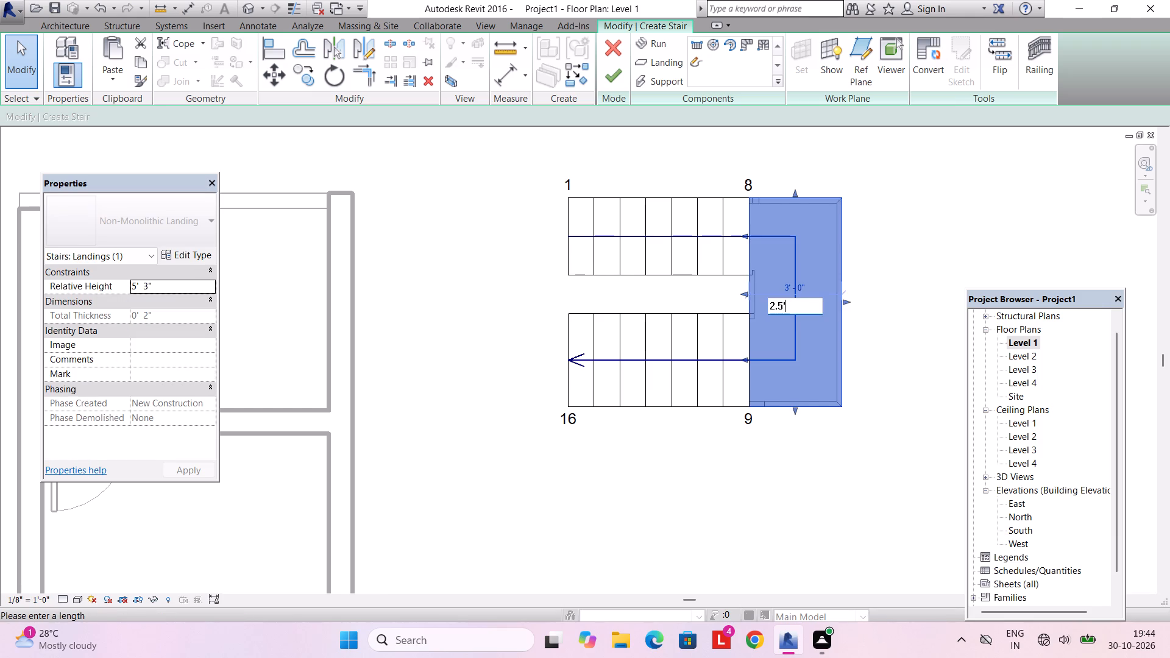
{"action": "key", "text": "Return"}
{"action": "key", "text": "Escape"}
Nudge the first flight toward the return flight until only a thin gap is left between them.
{"action": "left_click", "coordinate": [722, 280]}
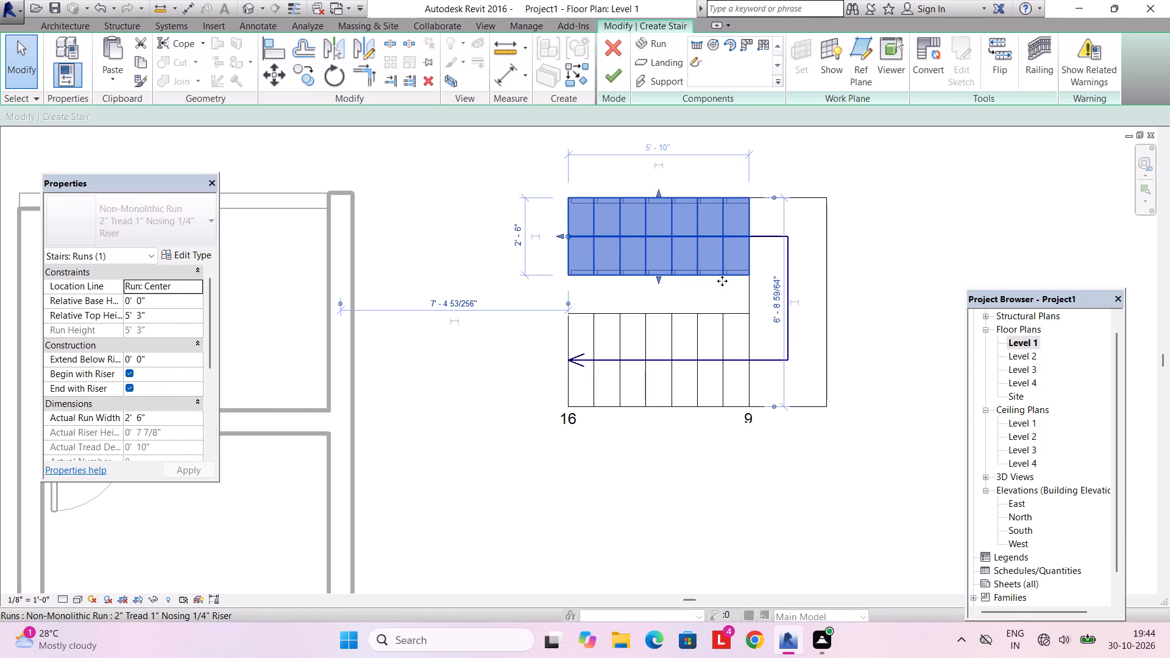
{"action": "key", "text": "Down"}
{"action": "key", "text": "Down"}
{"action": "key", "text": "Down"}
{"action": "key", "text": "Down"}
{"action": "key", "text": "Down"}
{"action": "key", "text": "Down"}
{"action": "key", "text": "Down"}
{"action": "key", "text": "Down"}
{"action": "key", "text": "Down"}
{"action": "key", "text": "Down"}
{"action": "key", "text": "Down"}
{"action": "key", "text": "Down"}
{"action": "key", "text": "Down"}
{"action": "key", "text": "Down"}
{"action": "key", "text": "Down"}
{"action": "key", "text": "Down"}
{"action": "key", "text": "Down"}
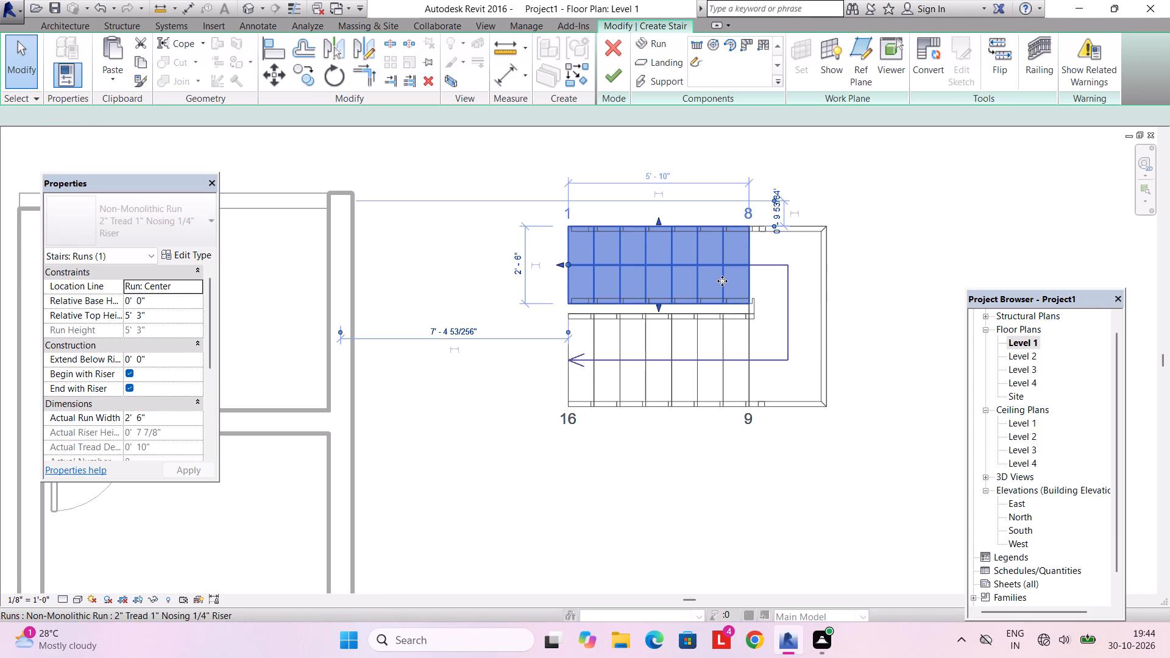
{"action": "key", "text": "Down"}
{"action": "key", "text": "Down"}
{"action": "key", "text": "Down"}
{"action": "key", "text": "Down"}
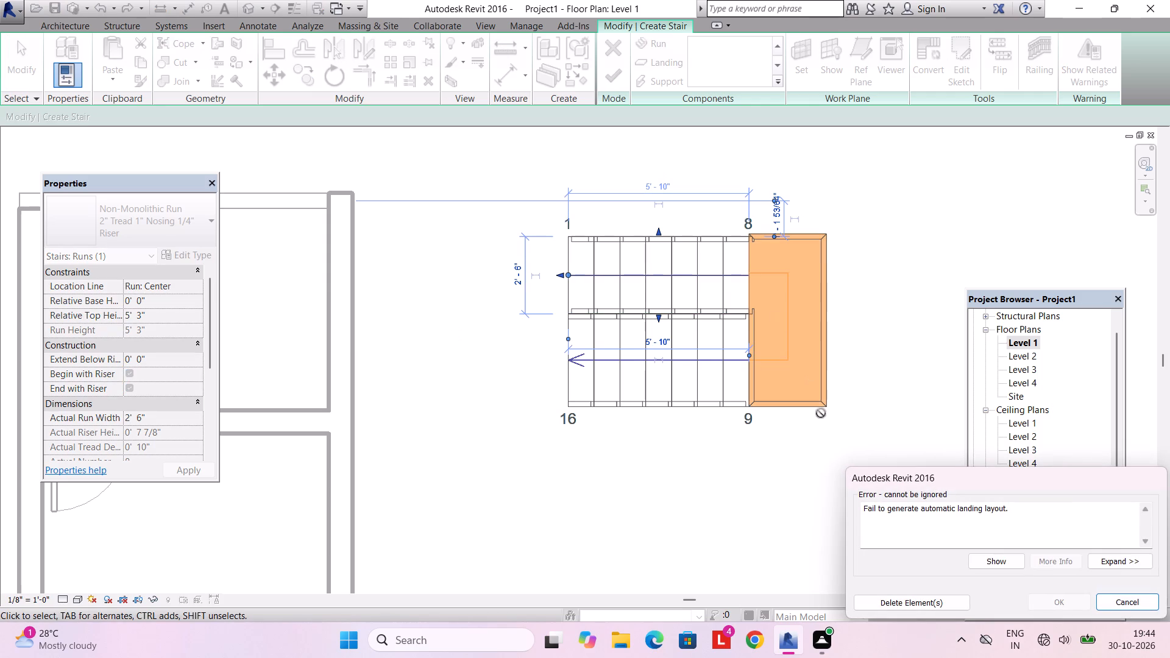
{"action": "left_click", "coordinate": [1140, 601]}
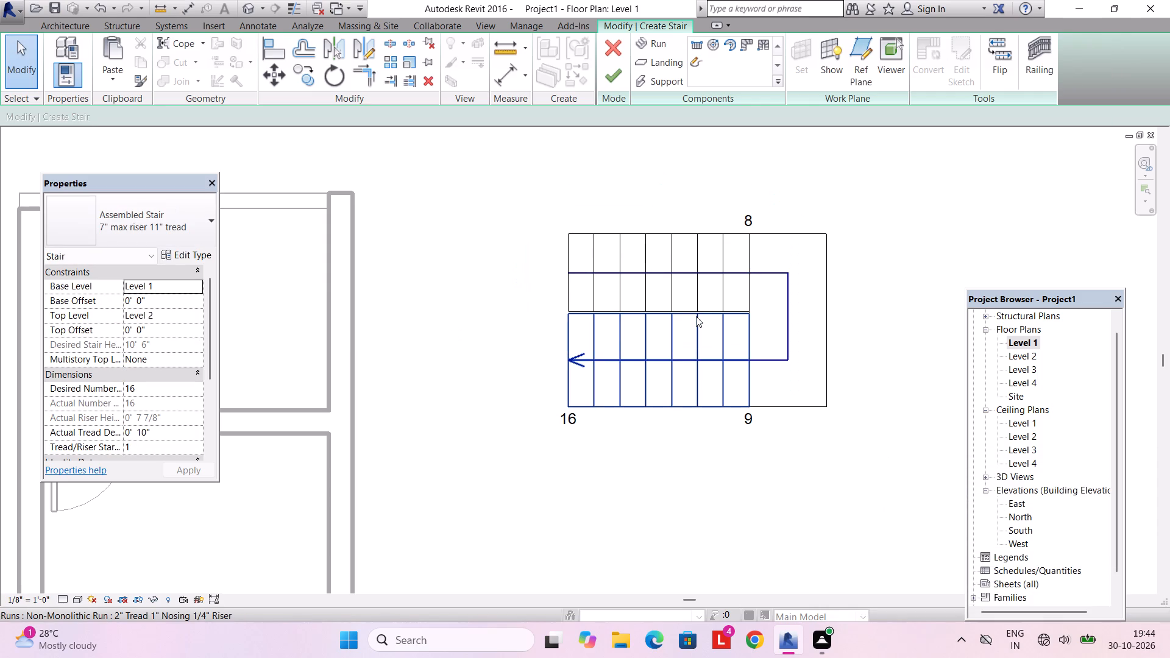
{"action": "key", "text": "Escape"}
{"action": "left_click", "coordinate": [668, 314]}
{"action": "key", "text": "Escape"}
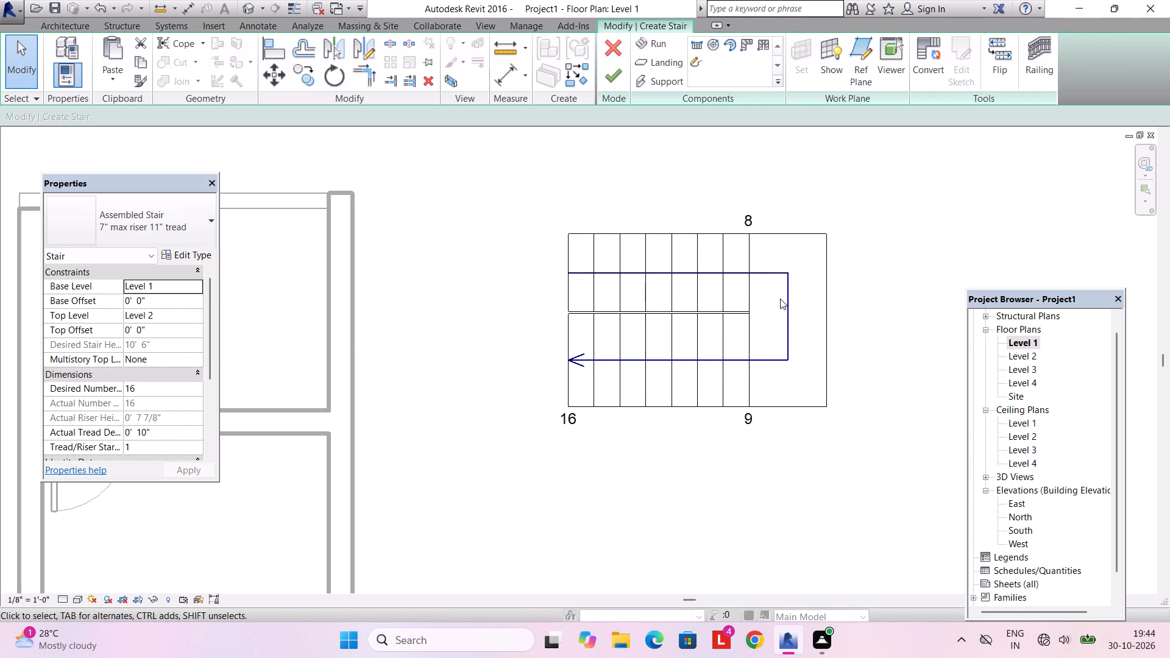
Shift the U-shaped stair by its landing into the Level 1 back room, with the landing against the side wall.
{"action": "left_click", "coordinate": [780, 299]}
{"action": "left_click", "coordinate": [807, 242]}
{"action": "left_click", "coordinate": [806, 239]}
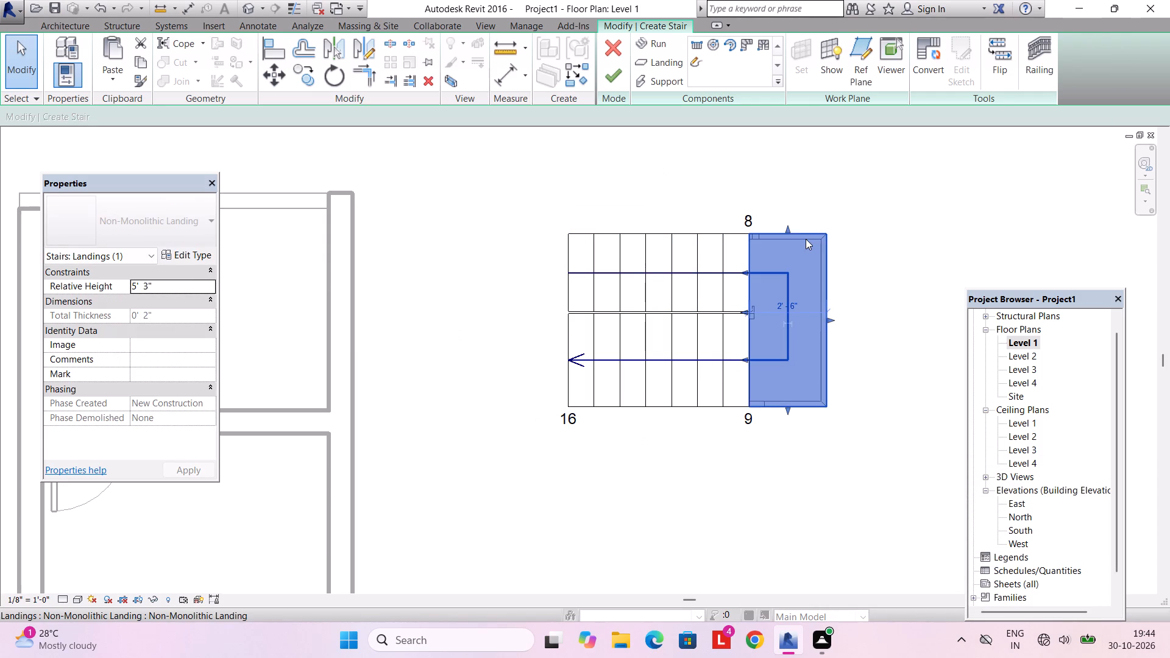
{"action": "key", "text": "Left"}
{"action": "key", "text": "Left"}
{"action": "key", "text": "Left"}
{"action": "key", "text": "Left"}
{"action": "key", "text": "Left"}
{"action": "key", "text": "Left"}
{"action": "key", "text": "Left"}
{"action": "key", "text": "Left"}
{"action": "key", "text": "Left"}
{"action": "key", "text": "Left"}
{"action": "key", "text": "Left"}
{"action": "key", "text": "Left"}
{"action": "key", "text": "Left"}
{"action": "key", "text": "Left"}
{"action": "key", "text": "Left"}
{"action": "key", "text": "Left"}
{"action": "key", "text": "Left"}
{"action": "key", "text": "Left"}
{"action": "key", "text": "Left"}
{"action": "key", "text": "Left"}
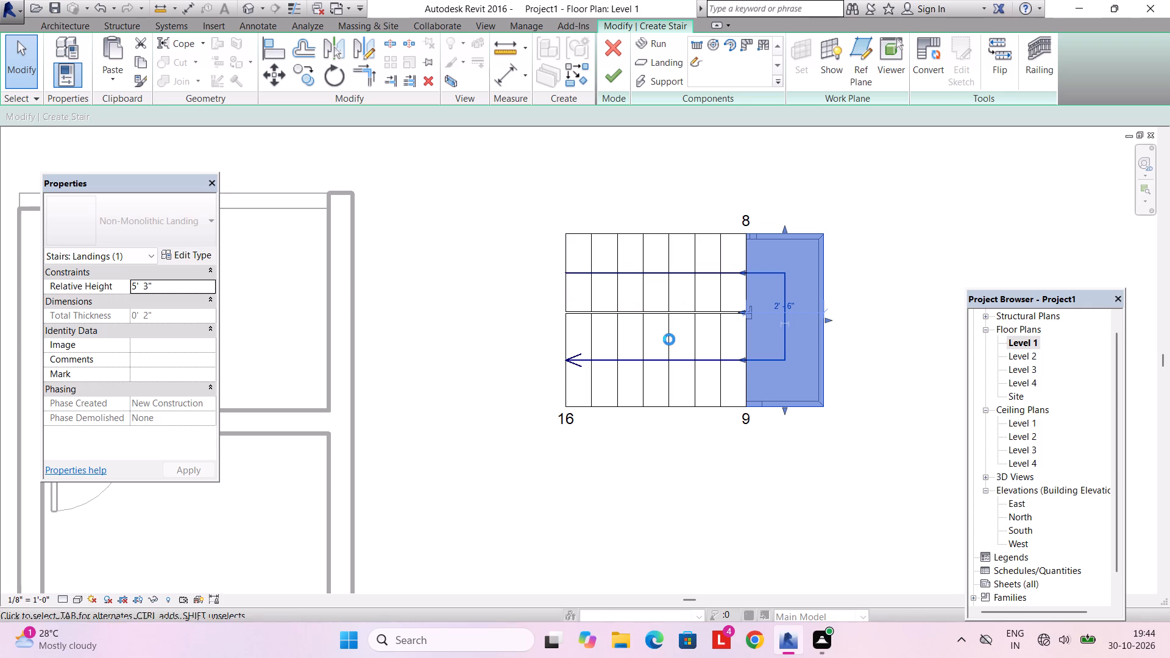
{"action": "scroll", "coordinate": [667, 345], "scroll_direction": "down", "scroll_amount": 4}
{"action": "key", "text": "Left"}
{"action": "key", "text": "Left"}
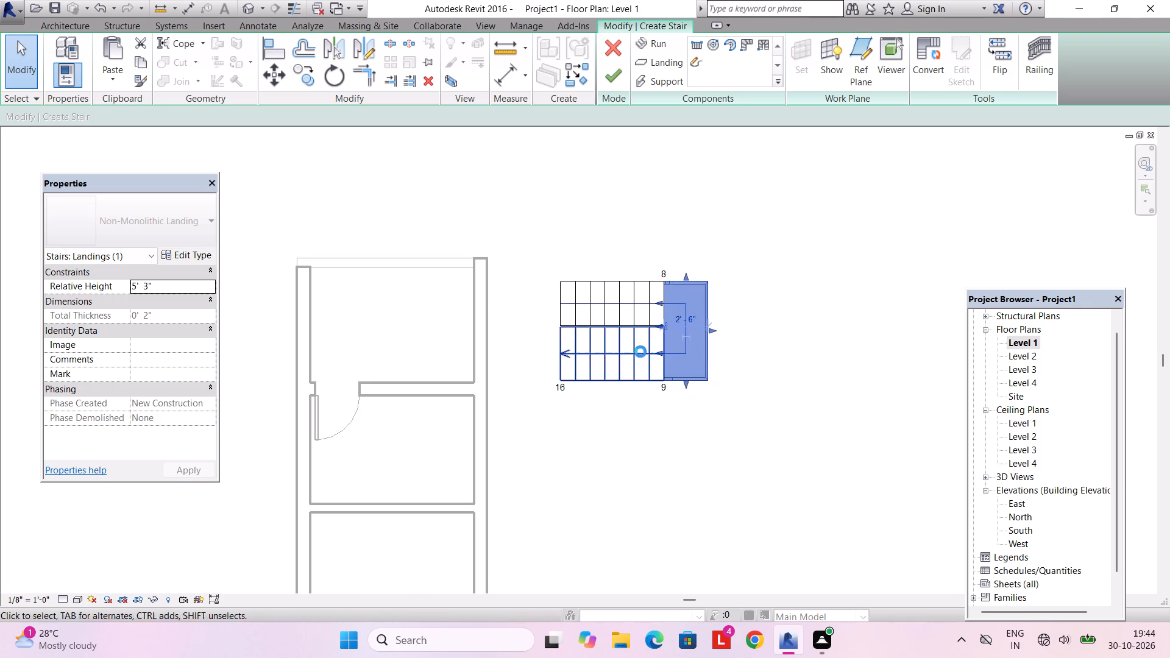
{"action": "key", "text": "Left"}
{"action": "key", "text": "Left"}
{"action": "key", "text": "Left"}
{"action": "key", "text": "Left"}
{"action": "key", "text": "Left"}
{"action": "key", "text": "Left"}
{"action": "key", "text": "Left"}
{"action": "key", "text": "Left"}
{"action": "key", "text": "Left"}
{"action": "key", "text": "Left"}
{"action": "key", "text": "Left"}
{"action": "key", "text": "Left"}
{"action": "key", "text": "Left"}
{"action": "key", "text": "Left"}
{"action": "key", "text": "Left"}
{"action": "key", "text": "Left"}
{"action": "key", "text": "Left"}
{"action": "key", "text": "Left"}
{"action": "key", "text": "Left"}
{"action": "key", "text": "Left"}
{"action": "key", "text": "Left"}
{"action": "key", "text": "Left"}
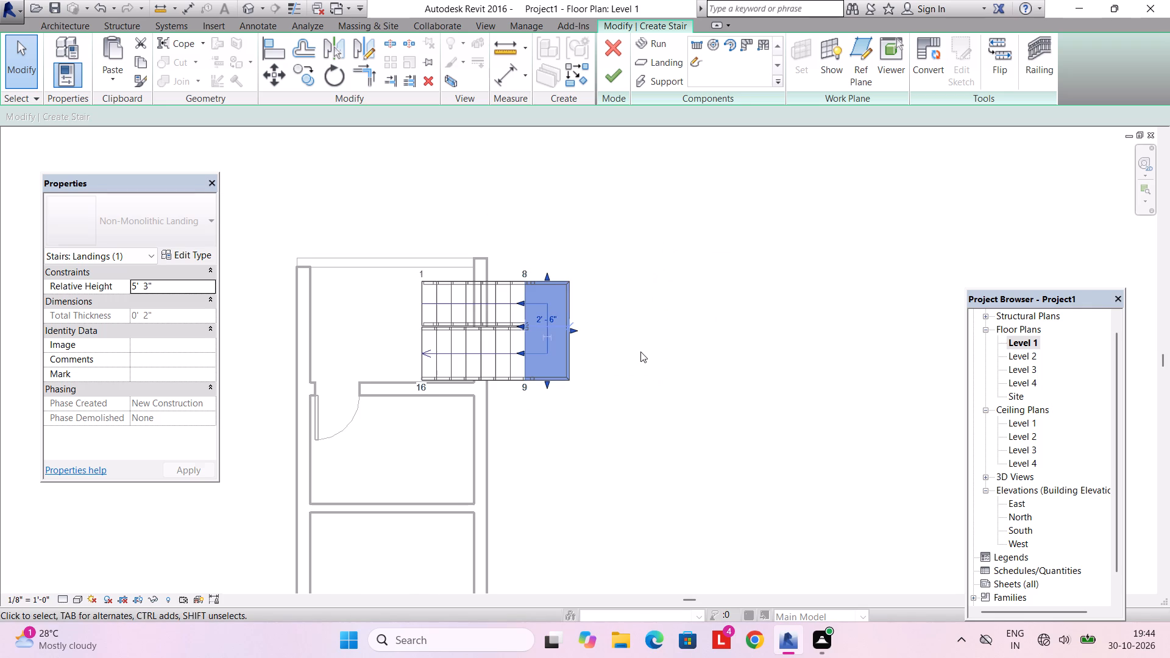
{"action": "key", "text": "Left"}
{"action": "key", "text": "Left"}
{"action": "key", "text": "Left"}
{"action": "key", "text": "Left"}
{"action": "key", "text": "Left"}
{"action": "key", "text": "Left"}
{"action": "key", "text": "Left"}
{"action": "key", "text": "Left"}
{"action": "key", "text": "Left"}
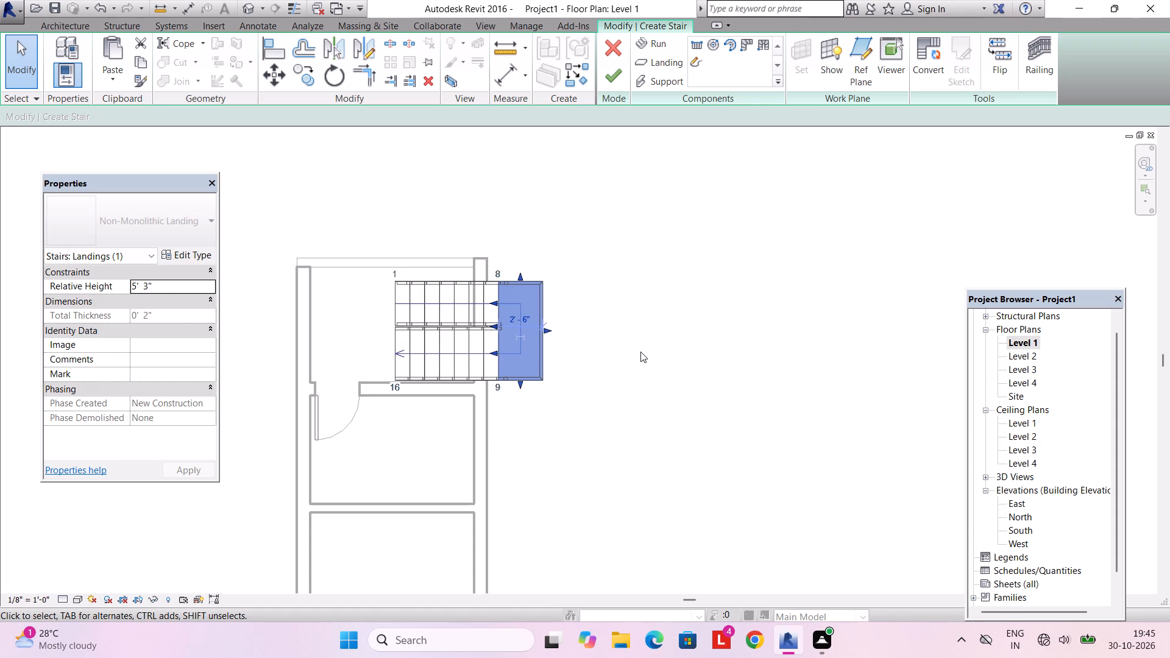
{"action": "key", "text": "Left"}
{"action": "key", "text": "Left"}
{"action": "key", "text": "Left"}
{"action": "key", "text": "Left"}
{"action": "key", "text": "Left"}
{"action": "key", "text": "Left"}
{"action": "key", "text": "Left"}
{"action": "key", "text": "Left"}
{"action": "key", "text": "Left"}
{"action": "key", "text": "Left"}
{"action": "key", "text": "Left"}
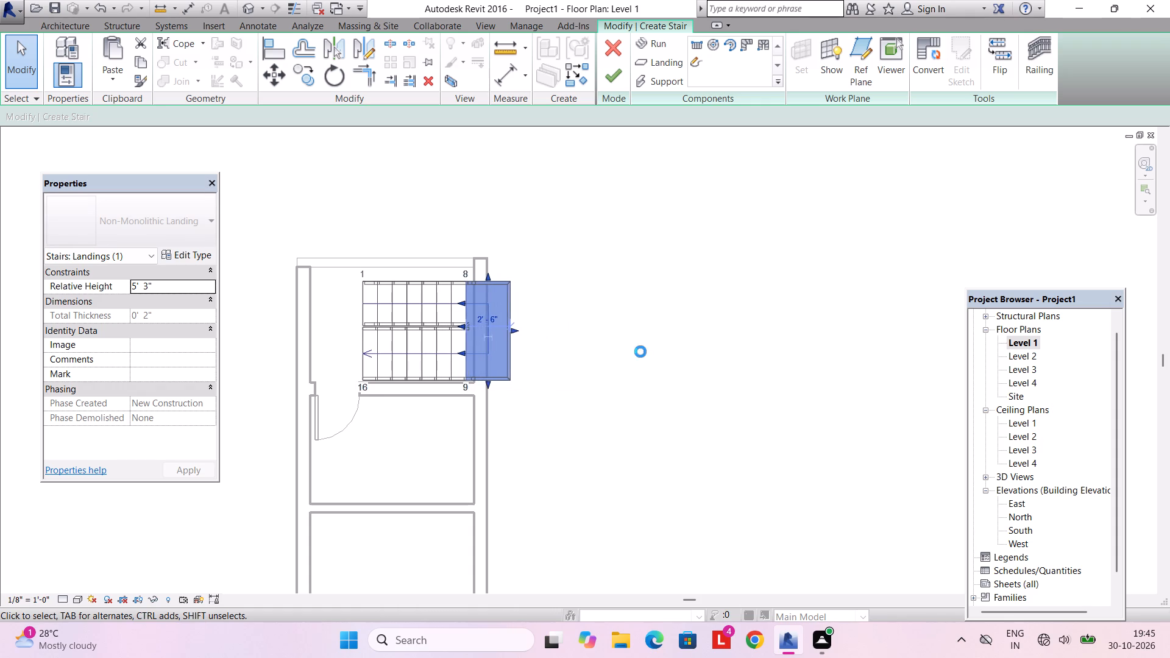
{"action": "key", "text": "Left"}
{"action": "key", "text": "Left"}
{"action": "key", "text": "Left"}
{"action": "key", "text": "Left"}
{"action": "key", "text": "Left"}
{"action": "key", "text": "Left"}
{"action": "key", "text": "Left"}
{"action": "key", "text": "Left"}
{"action": "key", "text": "Left"}
{"action": "key", "text": "Left"}
{"action": "key", "text": "Left"}
{"action": "key", "text": "Left"}
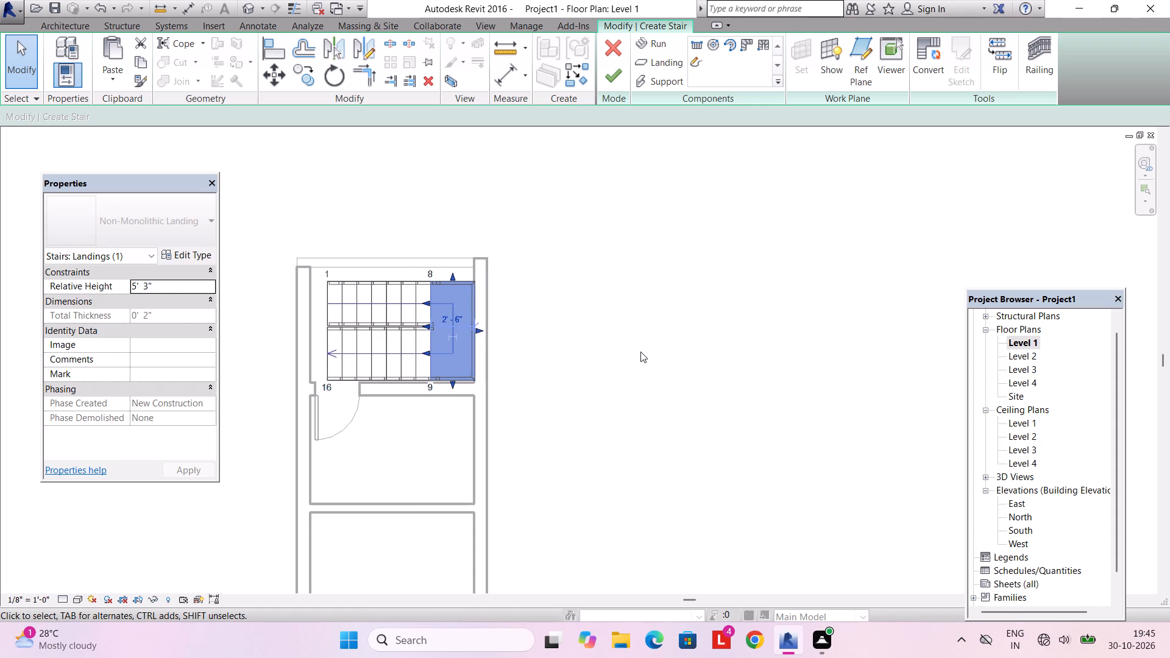
{"action": "key", "text": "Left"}
Fine-tune the stair's position so its first flight sits against the rear wall and its landing against the side wall.
{"action": "key", "text": "Up"}
{"action": "key", "text": "Up"}
{"action": "key", "text": "Up"}
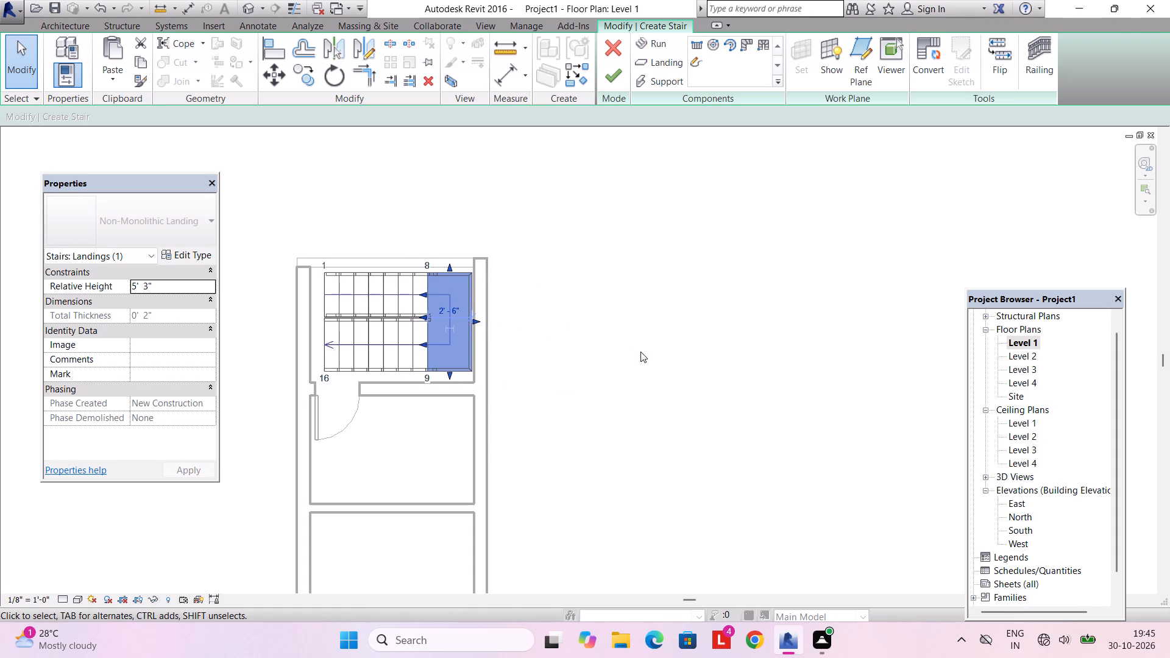
{"action": "key", "text": "Right"}
{"action": "key", "text": "Down"}
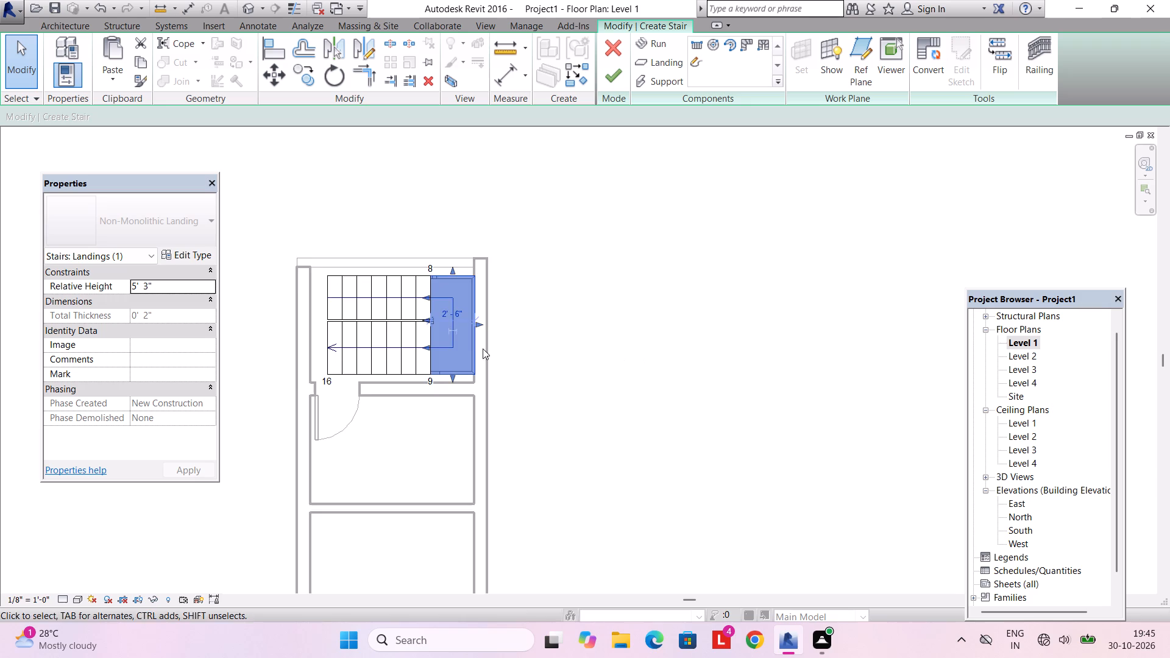
{"action": "scroll", "coordinate": [469, 347], "scroll_direction": "up", "scroll_amount": 5}
{"action": "scroll", "coordinate": [457, 344], "scroll_direction": "down", "scroll_amount": 3}
{"action": "key", "text": "Down"}
{"action": "key", "text": "Down"}
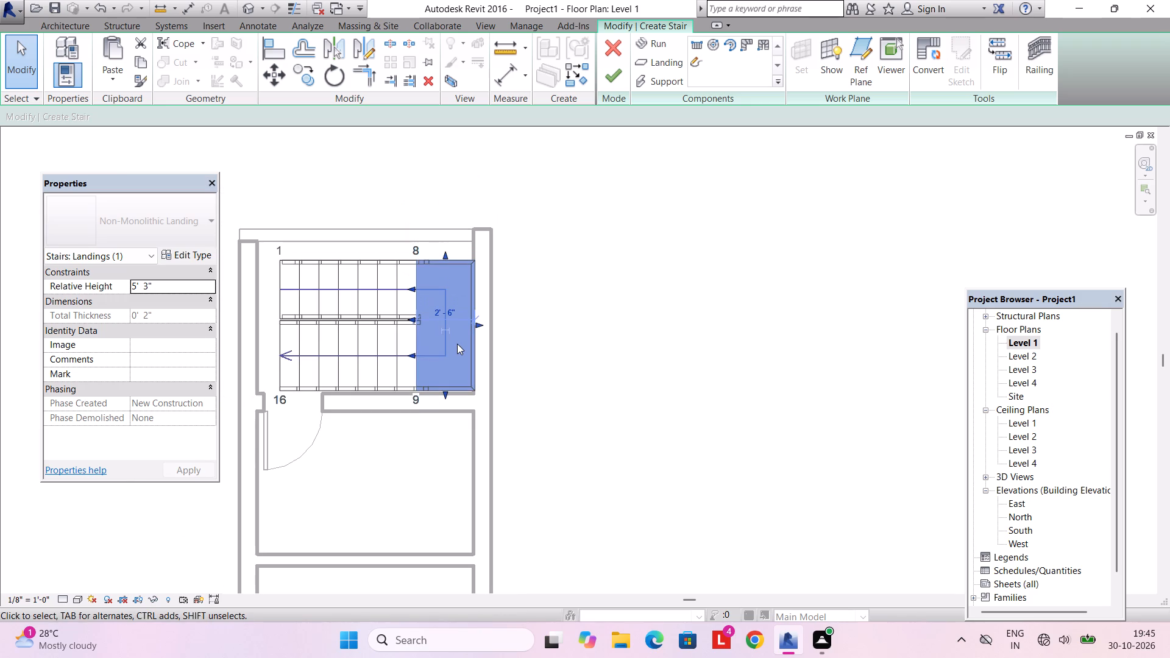
{"action": "scroll", "coordinate": [457, 344], "scroll_direction": "up", "scroll_amount": 1}
{"action": "key", "text": "Up"}
{"action": "key", "text": "Up"}
{"action": "key", "text": "Up"}
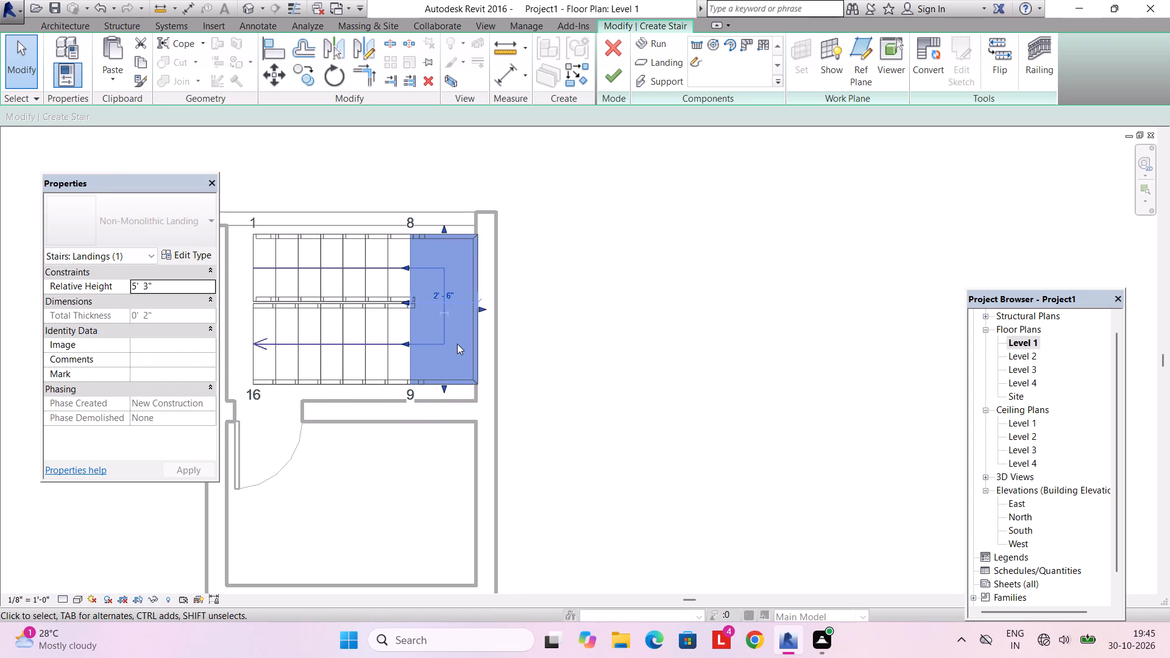
{"action": "key", "text": "Up"}
{"action": "key", "text": "Down"}
{"action": "key", "text": "Down"}
{"action": "key", "text": "Down"}
{"action": "key", "text": "Up"}
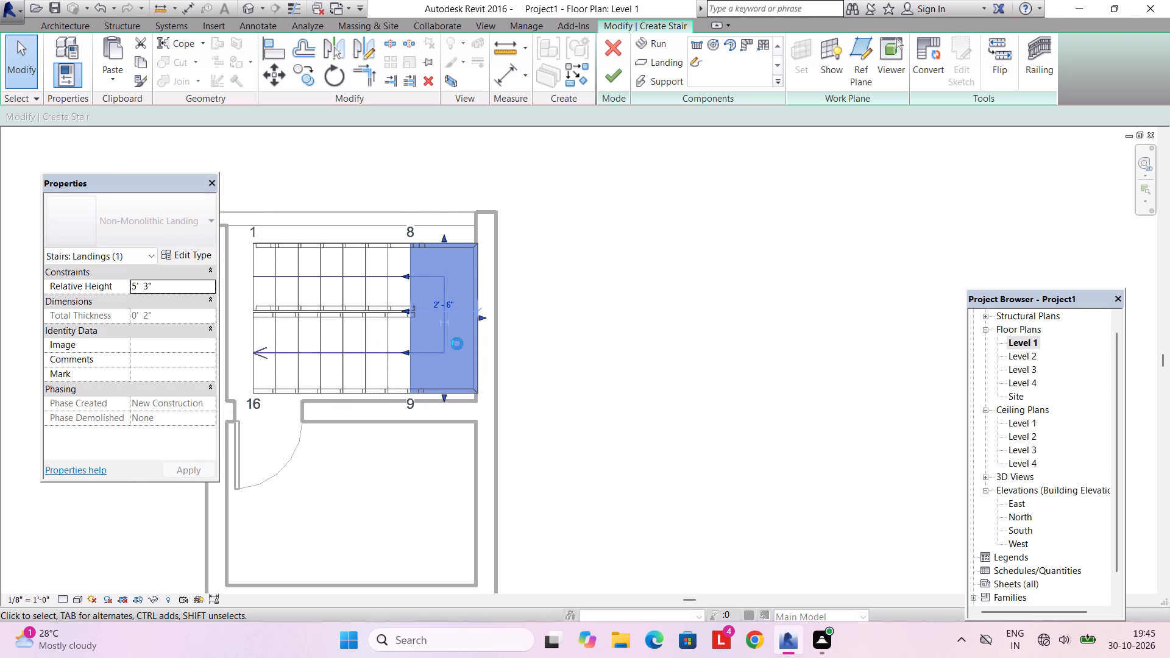
{"action": "key", "text": "Up"}
{"action": "key", "text": "Up"}
{"action": "key", "text": "Up"}
{"action": "key", "text": "Down"}
{"action": "key", "text": "Left"}
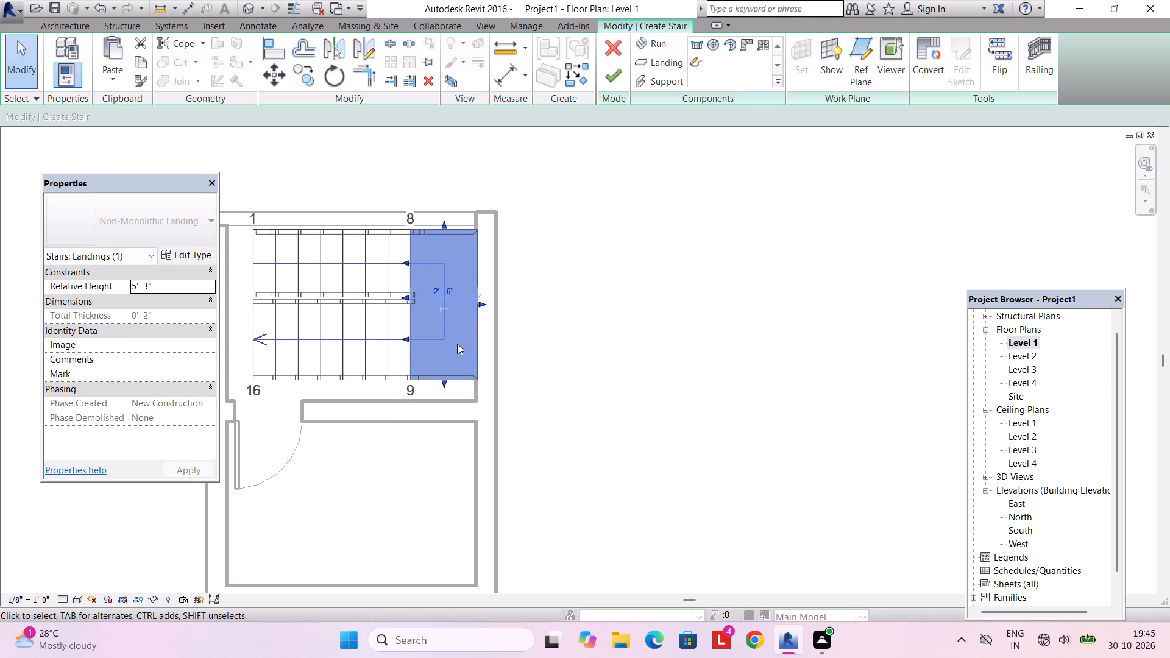
{"action": "scroll", "coordinate": [457, 344], "scroll_direction": "up", "scroll_amount": 3}
{"action": "key", "text": "Up"}
{"action": "key", "text": "Right"}
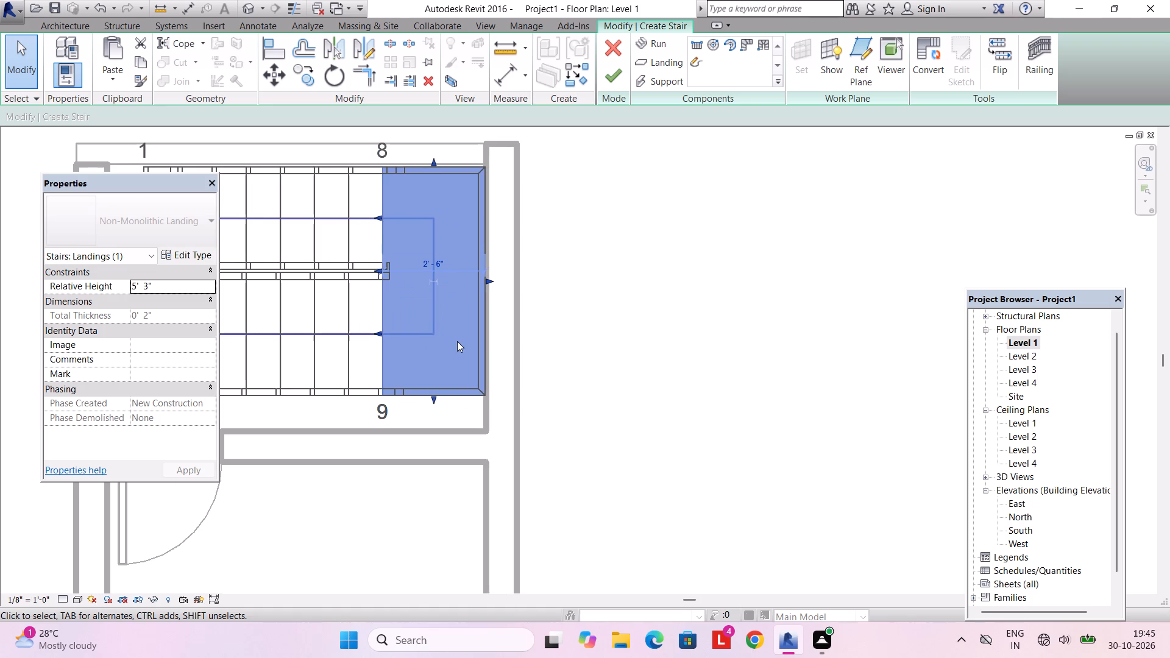
{"action": "key", "text": "Escape"}
Stretch the first flight's start to the opposite side wall, making the run 6'-8" long with 9 risers.
{"action": "scroll", "coordinate": [445, 343], "scroll_direction": "down", "scroll_amount": 4}
{"action": "middle_click_drag", "start_coordinate": [424, 348], "coordinate": [488, 341]}
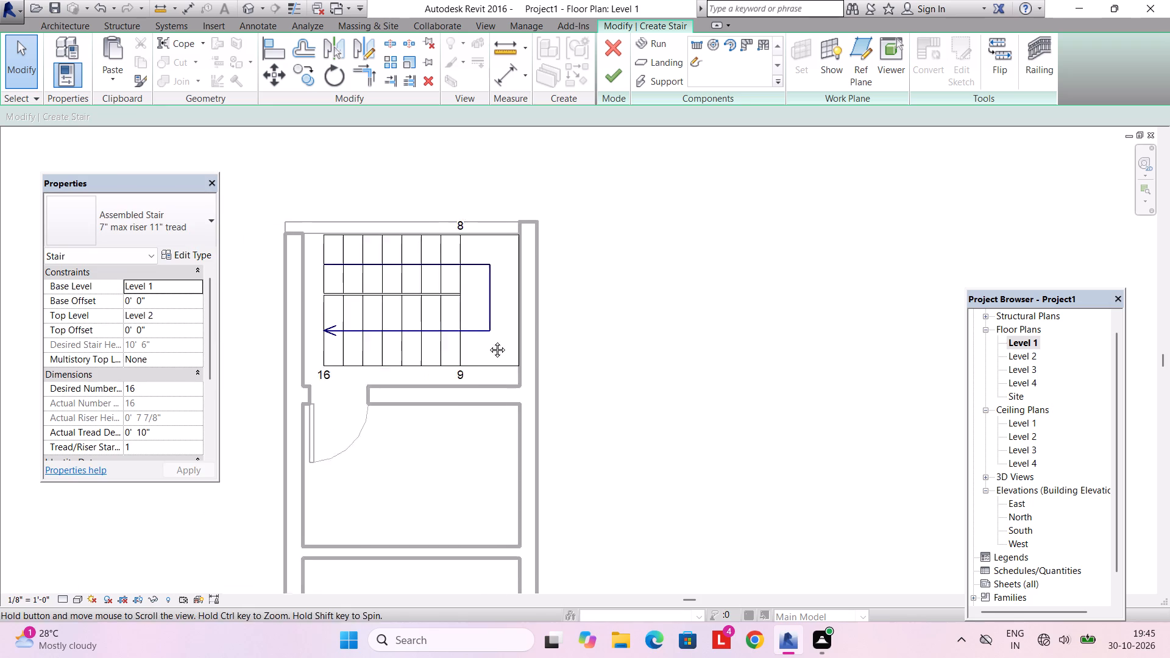
{"action": "middle_click_drag", "start_coordinate": [488, 341], "coordinate": [491, 341]}
{"action": "left_click", "coordinate": [337, 333]}
{"action": "left_click", "coordinate": [337, 277]}
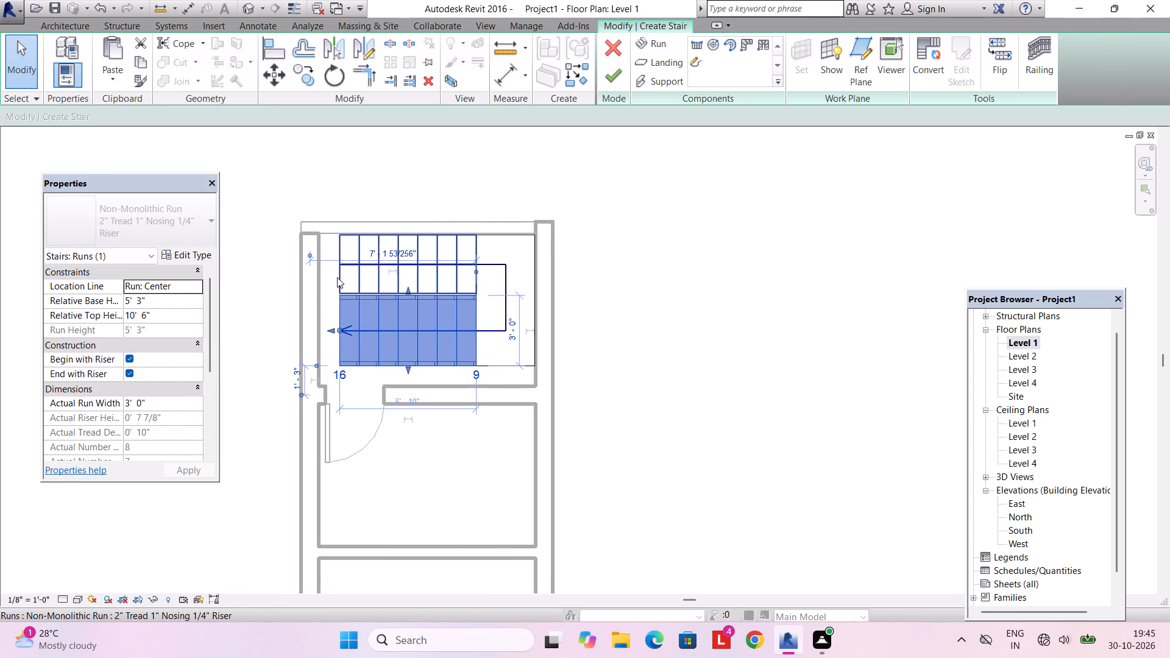
{"action": "left_click_drag", "start_coordinate": [329, 262], "coordinate": [319, 262]}
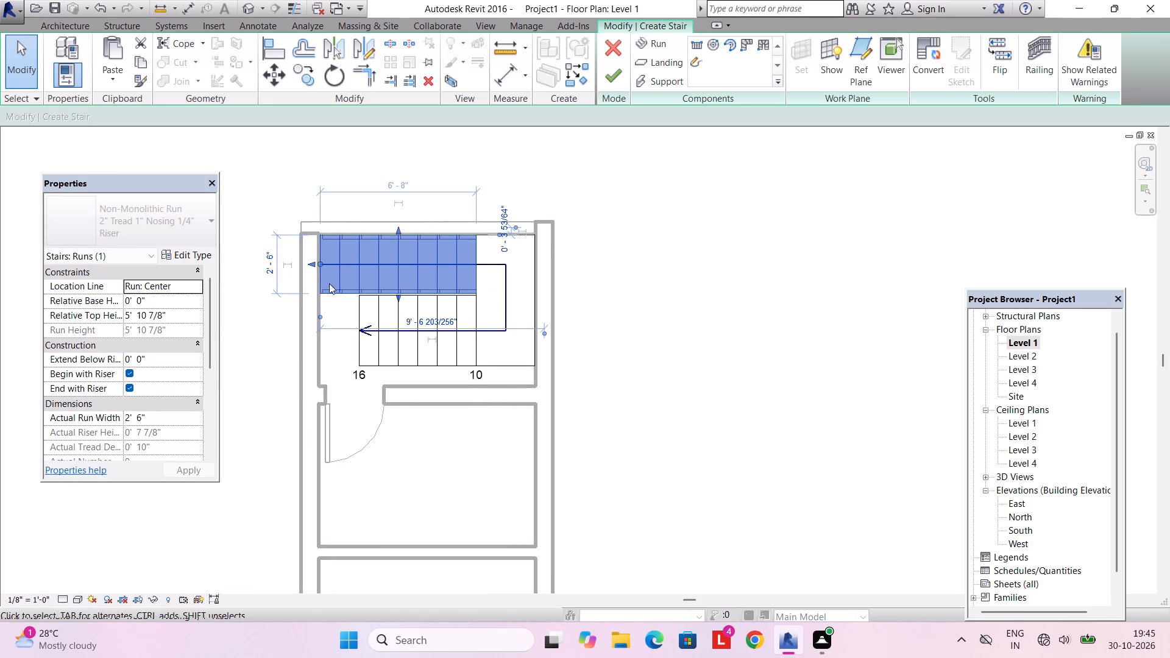
{"action": "key", "text": "Escape"}
Finish the U-shaped stair in the Level 1 back room, keeping its landing in place.
{"action": "left_click", "coordinate": [466, 364]}
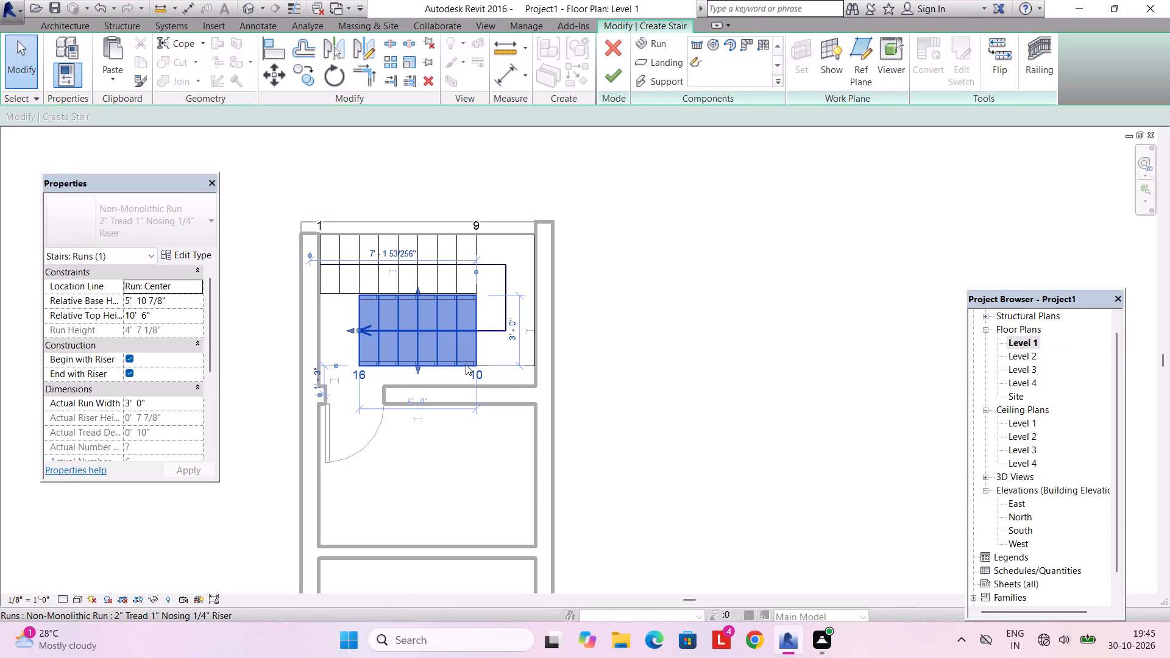
{"action": "left_click", "coordinate": [469, 292]}
{"action": "left_click", "coordinate": [503, 285]}
{"action": "key", "text": "Down"}
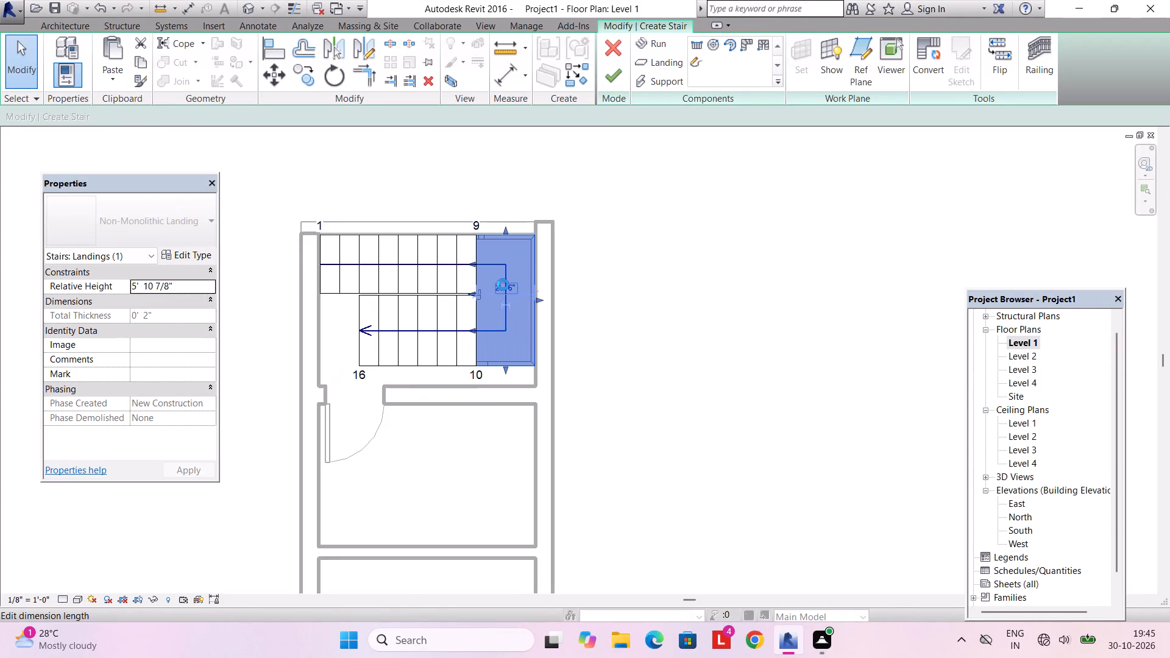
{"action": "scroll", "coordinate": [503, 285], "scroll_direction": "up", "scroll_amount": 1}
{"action": "key", "text": "Up"}
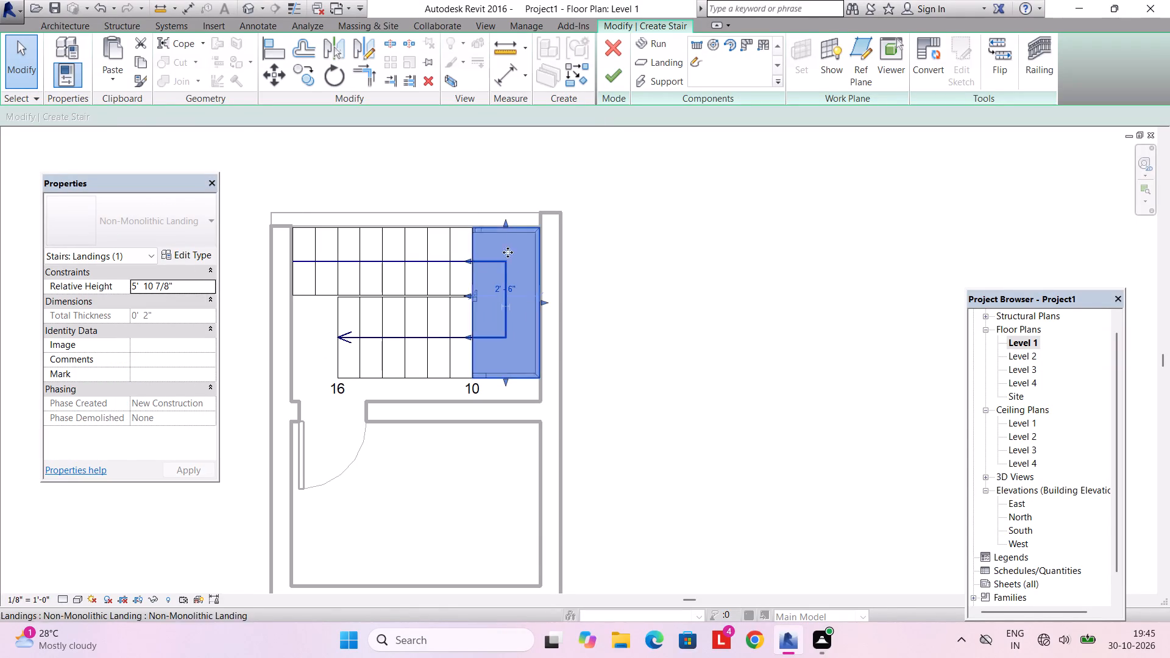
{"action": "left_click", "coordinate": [613, 79]}
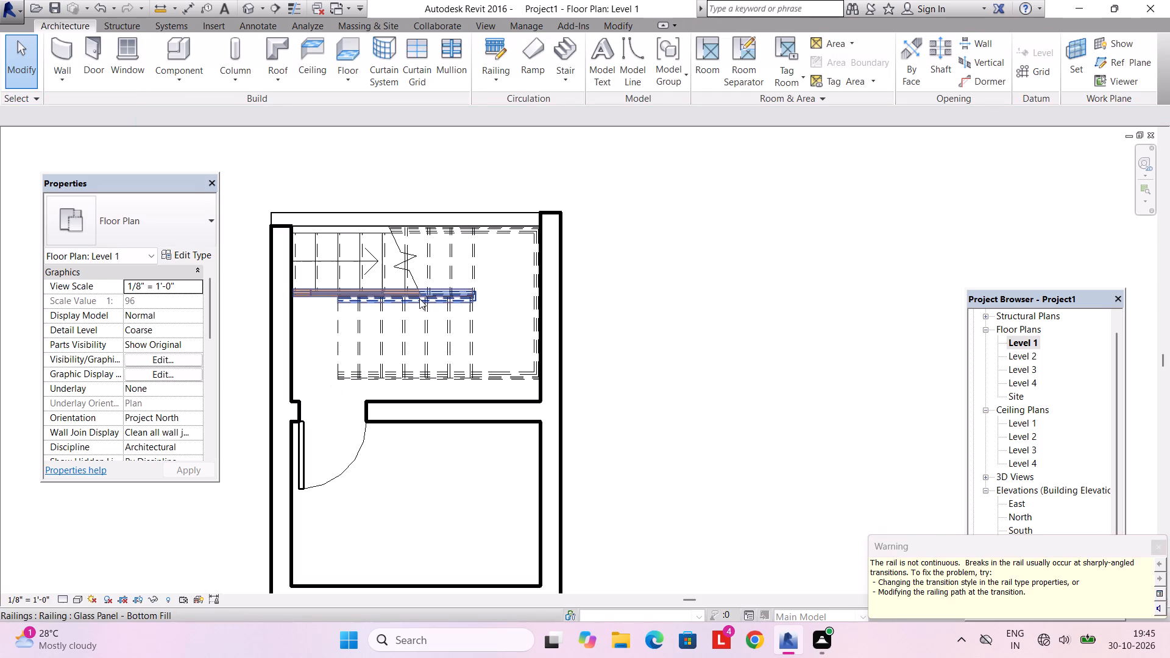
Delete the glass-panel railing between the two flights of the new stair.
{"action": "key", "text": "Escape"}
{"action": "left_click", "coordinate": [409, 298]}
{"action": "key", "text": "Delete"}
{"action": "key", "text": "BackSpace"}
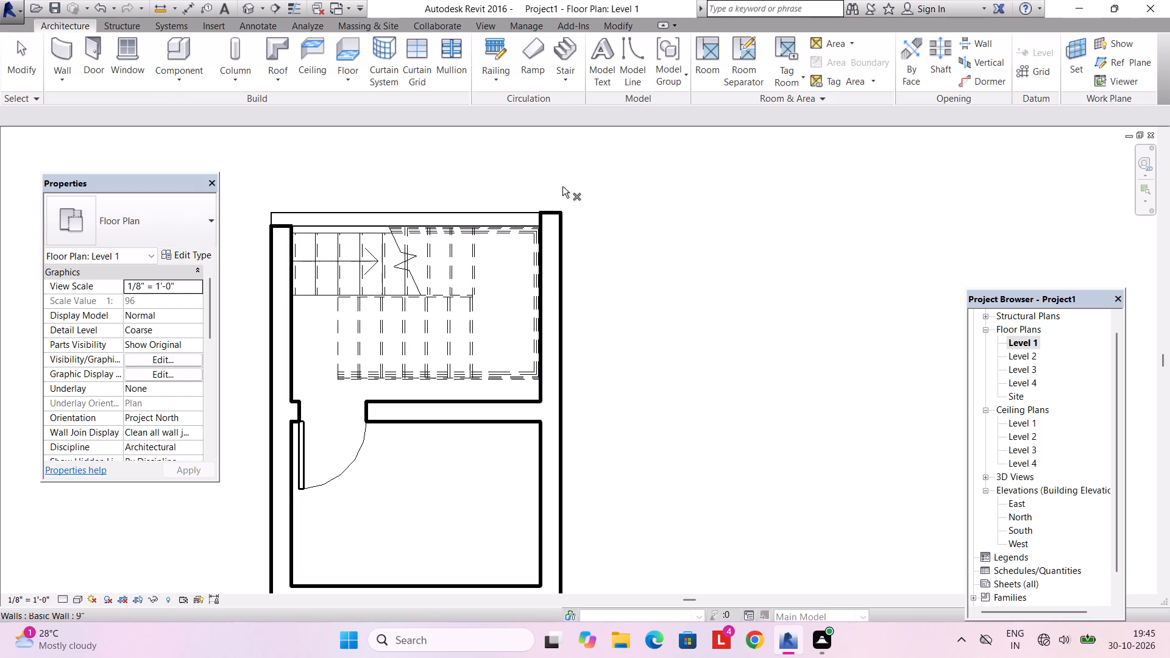
Examine the new Level 1 stair and the stairs above it from the rear in 3D.
{"action": "left_click", "coordinate": [486, 29]}
{"action": "left_click", "coordinate": [445, 46]}
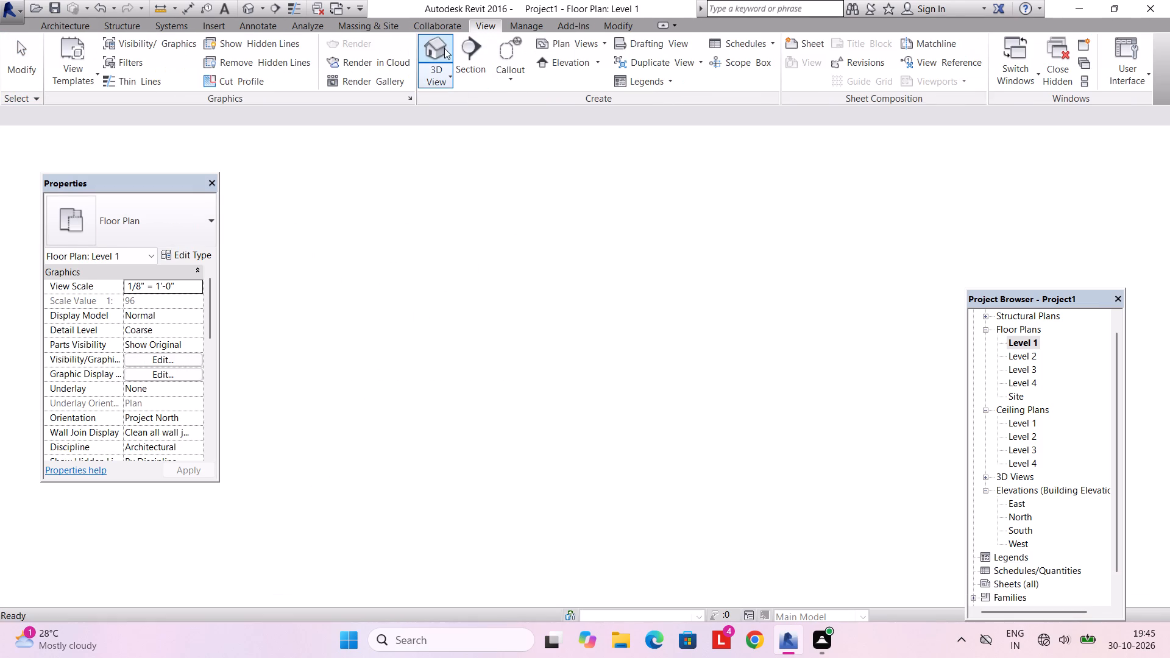
{"action": "scroll", "coordinate": [497, 274], "scroll_direction": "down", "scroll_amount": 2}
{"action": "scroll", "coordinate": [497, 284], "scroll_direction": "up", "scroll_amount": 2}
{"action": "scroll", "coordinate": [502, 300], "scroll_direction": "down", "scroll_amount": 7}
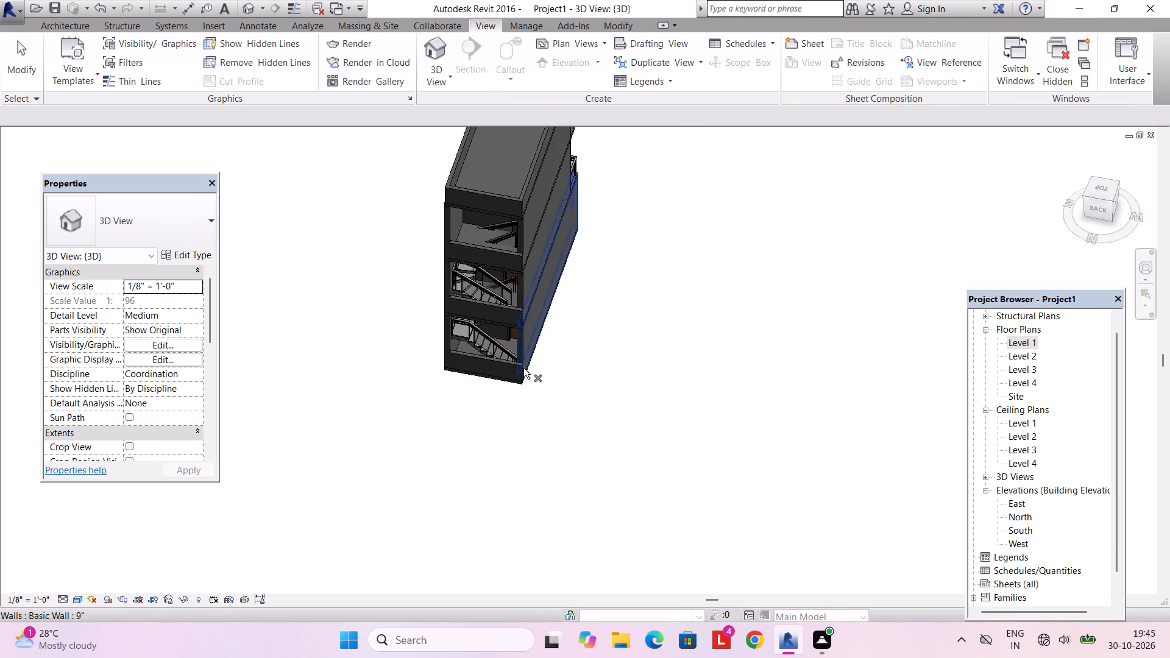
{"action": "middle_click_drag", "start_coordinate": [524, 367], "coordinate": [567, 296], "text": "shift"}
{"action": "scroll", "coordinate": [566, 295], "scroll_direction": "up", "scroll_amount": 2}
{"action": "middle_click_drag", "start_coordinate": [565, 295], "coordinate": [581, 276], "text": "shift"}
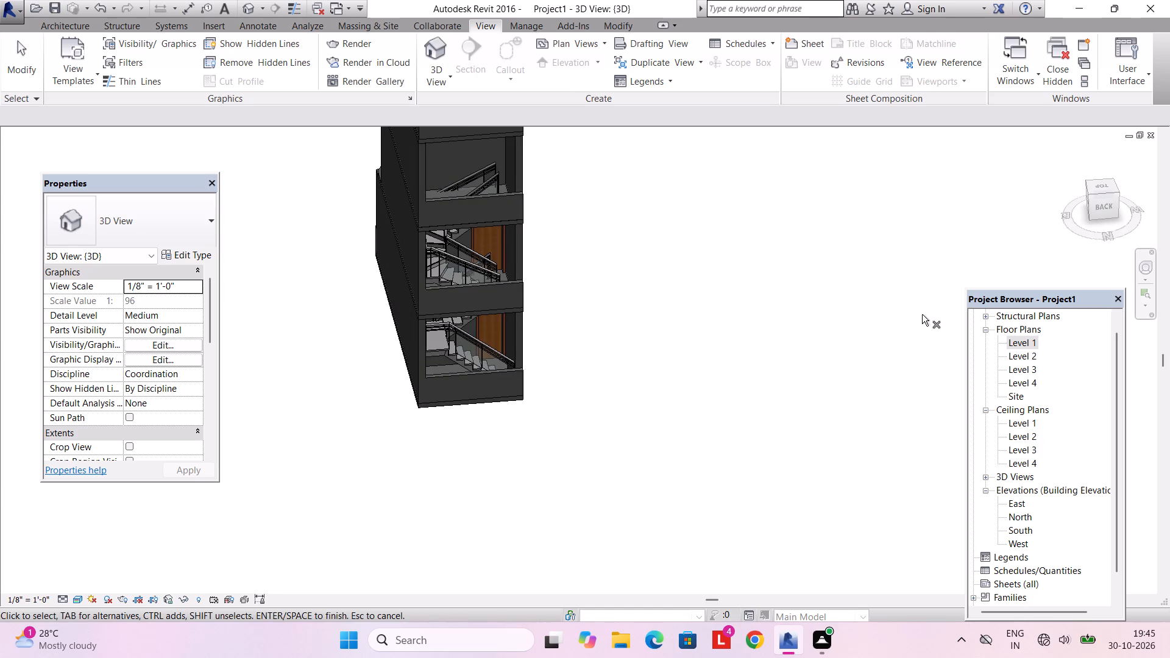
Delete the old winder stair in the back room on the Level 2 plan.
{"action": "double_click", "coordinate": [1027, 352]}
{"action": "scroll", "coordinate": [656, 328], "scroll_direction": "down", "scroll_amount": 3}
{"action": "left_click", "coordinate": [650, 325]}
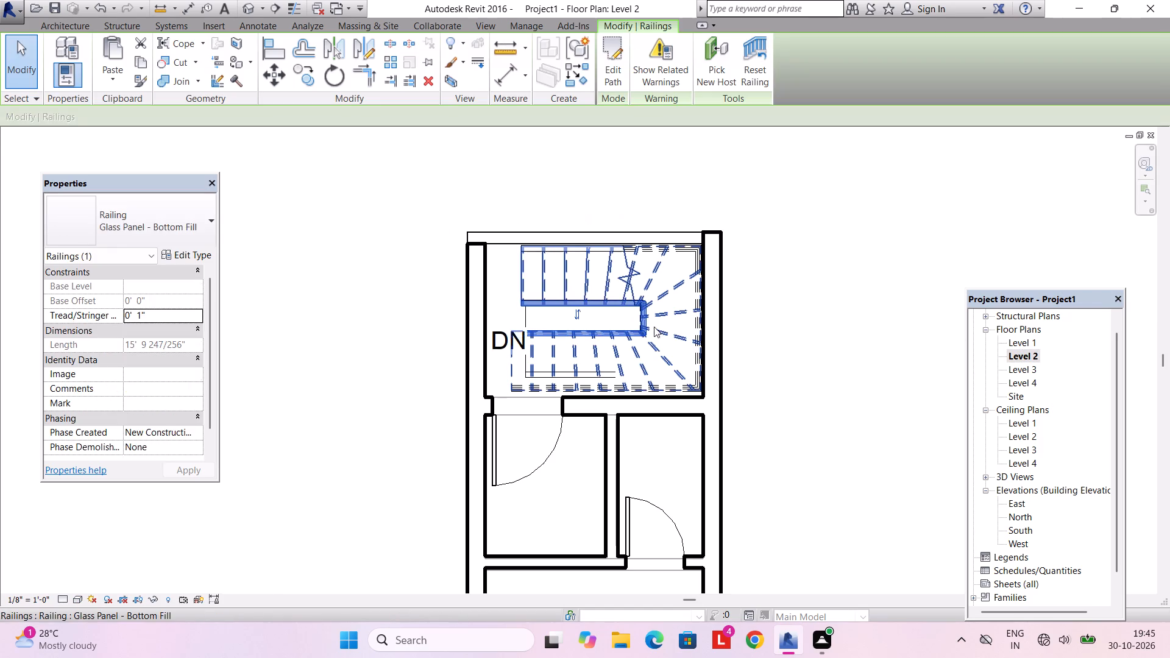
{"action": "left_click", "coordinate": [661, 332]}
{"action": "key", "text": "Delete"}
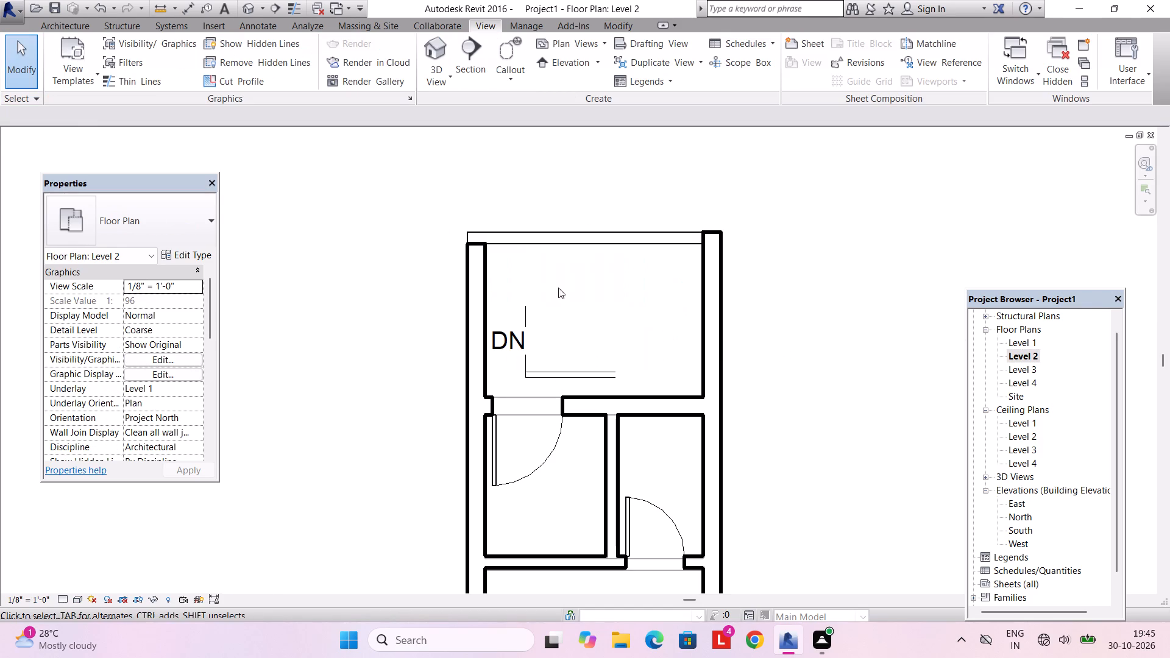
Examine the rear stairwell in the 3D view to check the stairs on each storey.
{"action": "left_click", "coordinate": [443, 84]}
{"action": "left_click", "coordinate": [445, 124]}
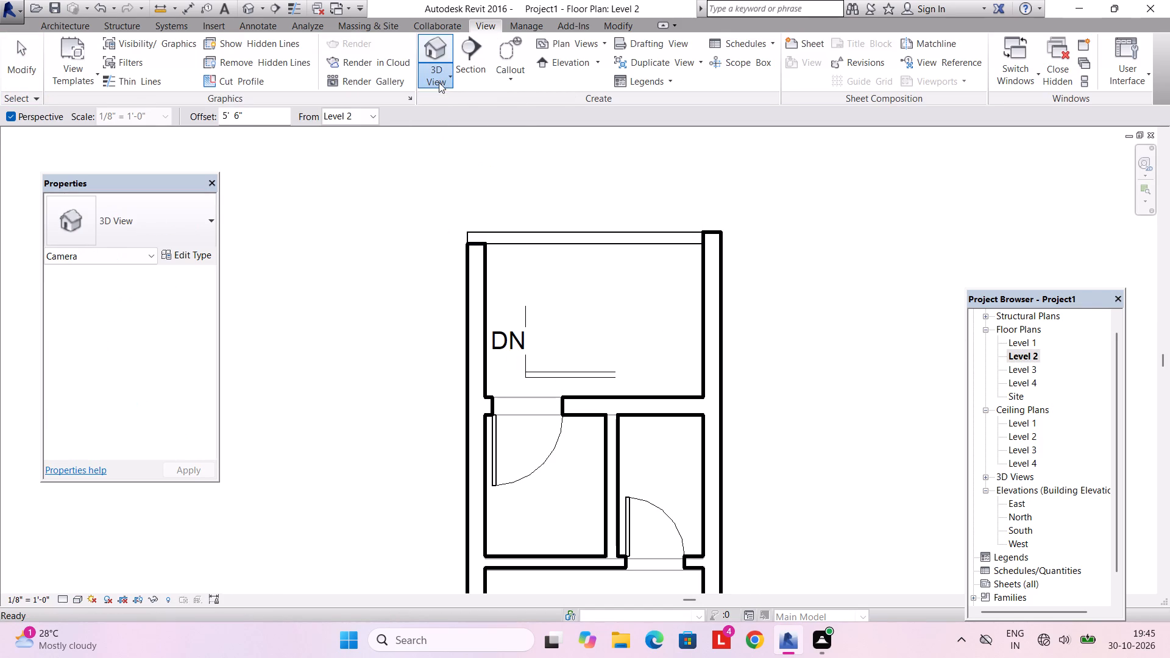
{"action": "left_click", "coordinate": [439, 82]}
{"action": "left_click", "coordinate": [446, 107]}
{"action": "scroll", "coordinate": [511, 308], "scroll_direction": "down", "scroll_amount": 4}
{"action": "left_click", "coordinate": [489, 331]}
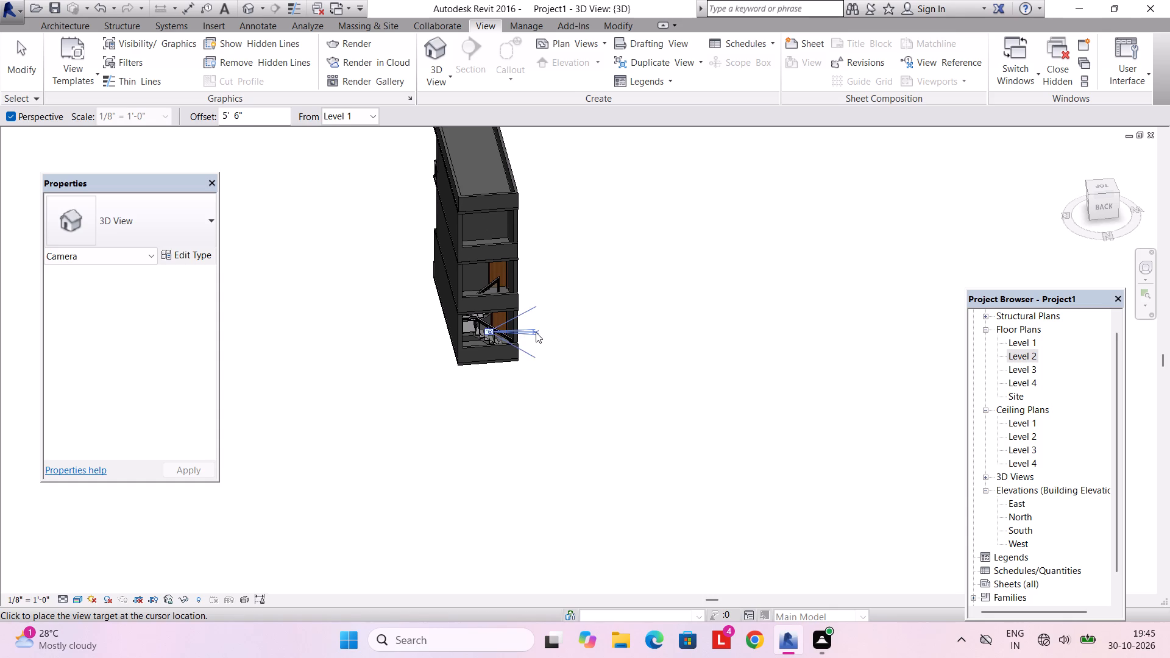
{"action": "key", "text": "Escape"}
{"action": "key", "text": "Escape"}
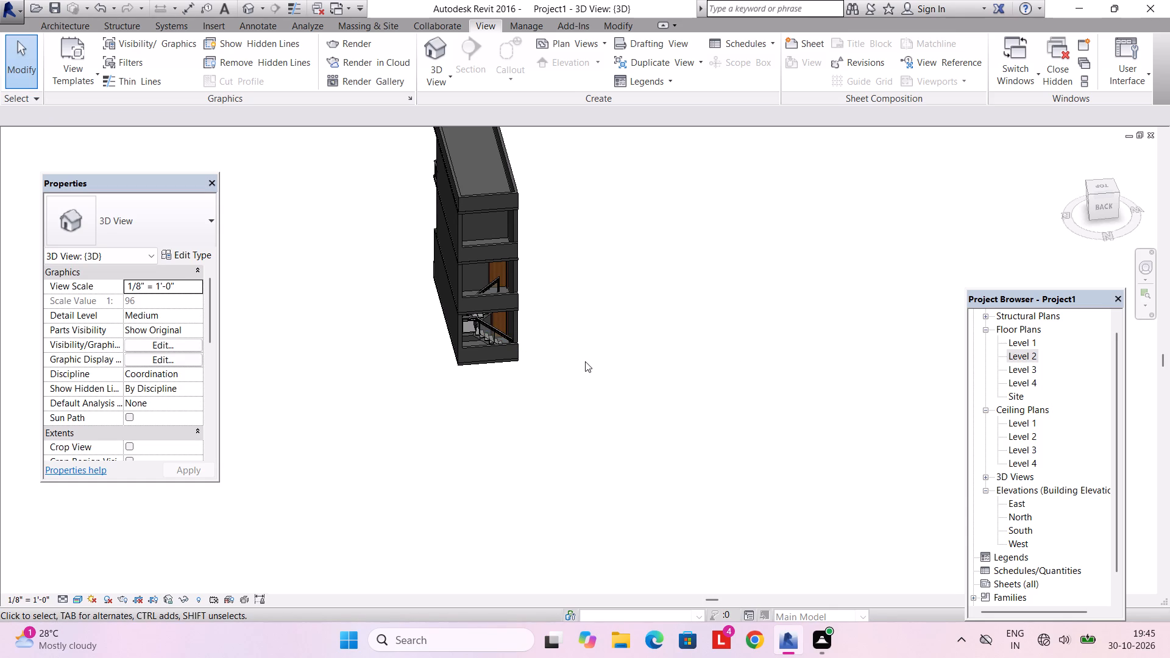
{"action": "middle_click_drag", "start_coordinate": [486, 347], "coordinate": [416, 384], "text": "shift"}
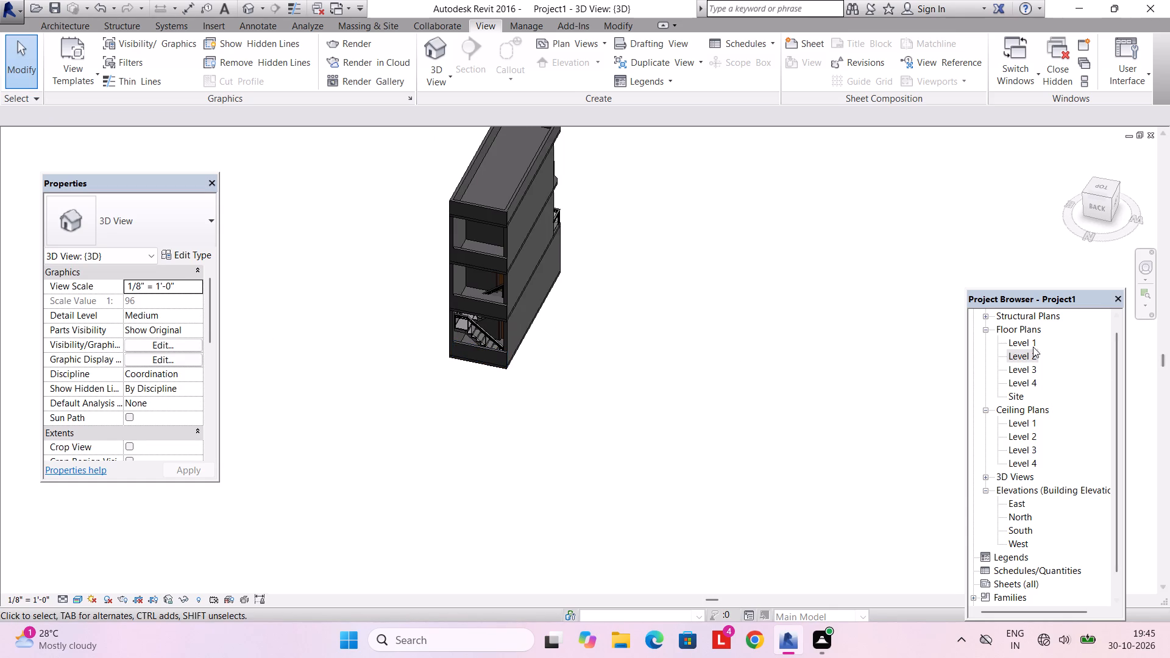
On the Level 1 plan, set the U-shaped stair's top level to Level 4.
{"action": "double_click", "coordinate": [1020, 339]}
{"action": "double_click", "coordinate": [1014, 341]}
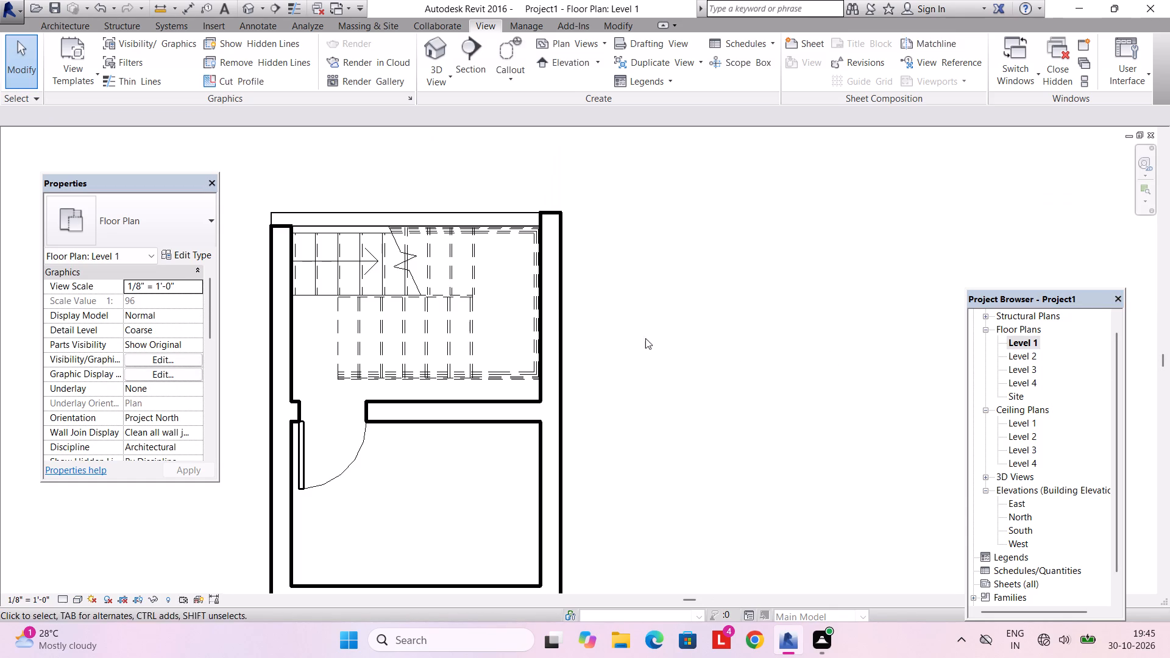
{"action": "left_click", "coordinate": [458, 333]}
{"action": "left_click", "coordinate": [198, 314]}
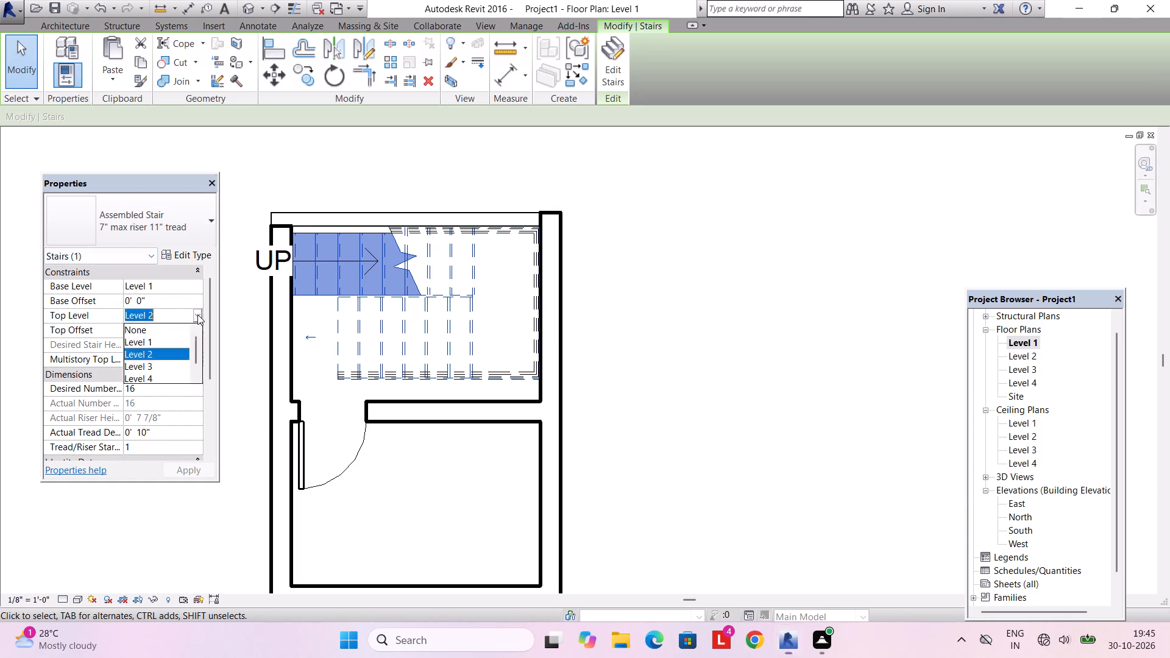
{"action": "left_click", "coordinate": [166, 375]}
{"action": "left_click", "coordinate": [191, 470]}
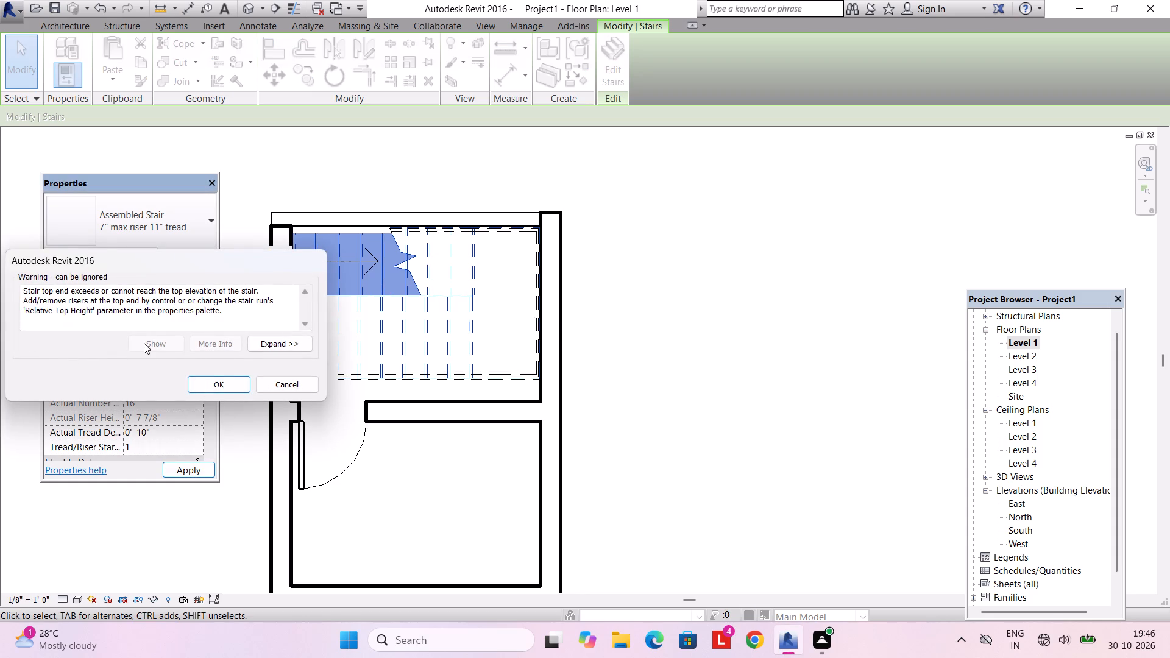
{"action": "left_click", "coordinate": [219, 389]}
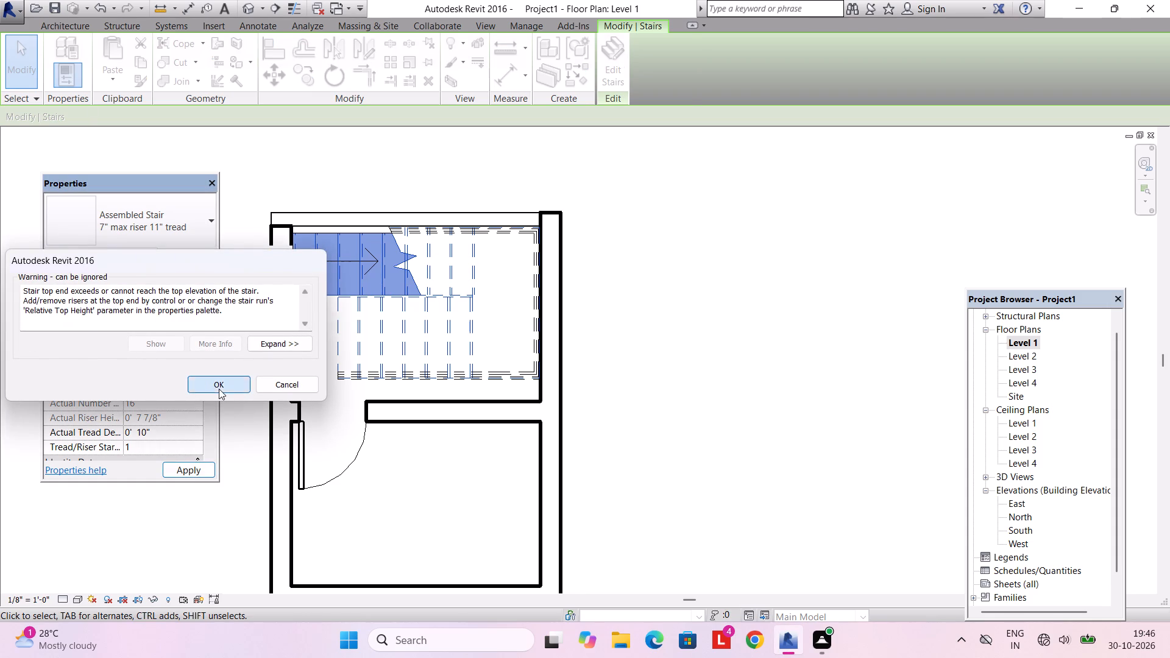
Examine the rear stairwell in the 3D view, checking the landing stair and its railings on each storey.
{"action": "left_click", "coordinate": [470, 422]}
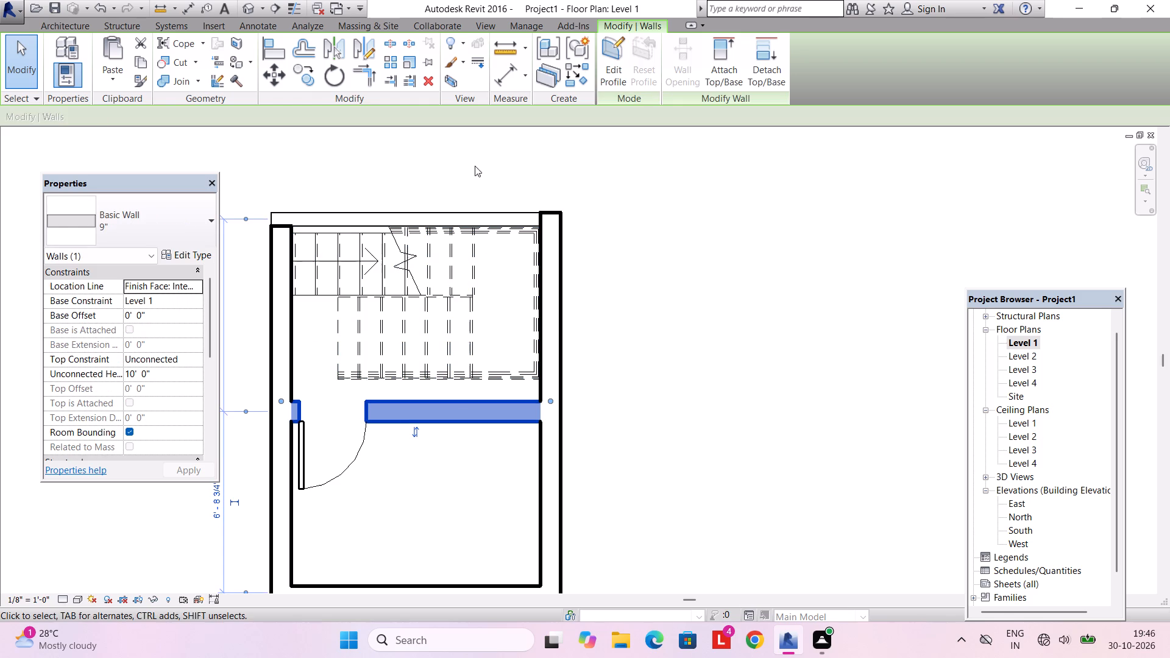
{"action": "left_click", "coordinate": [482, 27]}
{"action": "left_click", "coordinate": [433, 46]}
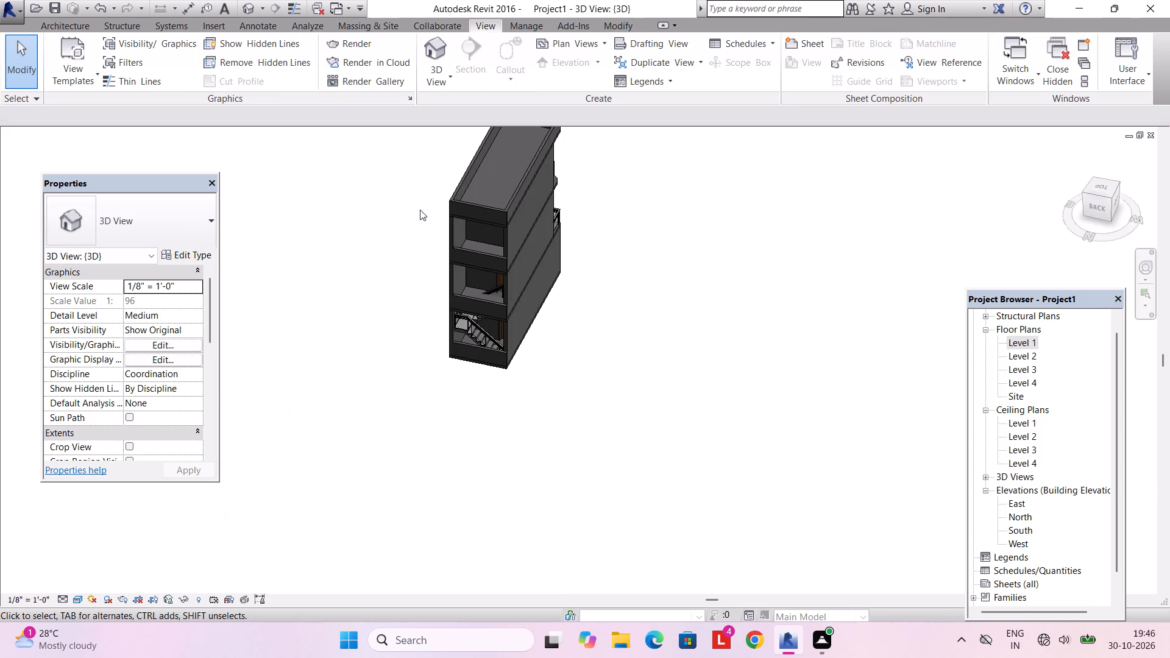
{"action": "scroll", "coordinate": [452, 374], "scroll_direction": "up", "scroll_amount": 1}
{"action": "middle_click_drag", "start_coordinate": [473, 380], "coordinate": [420, 414], "text": "shift"}
{"action": "scroll", "coordinate": [512, 314], "scroll_direction": "up", "scroll_amount": 2}
{"action": "middle_click_drag", "start_coordinate": [512, 309], "coordinate": [591, 363], "text": "shift"}
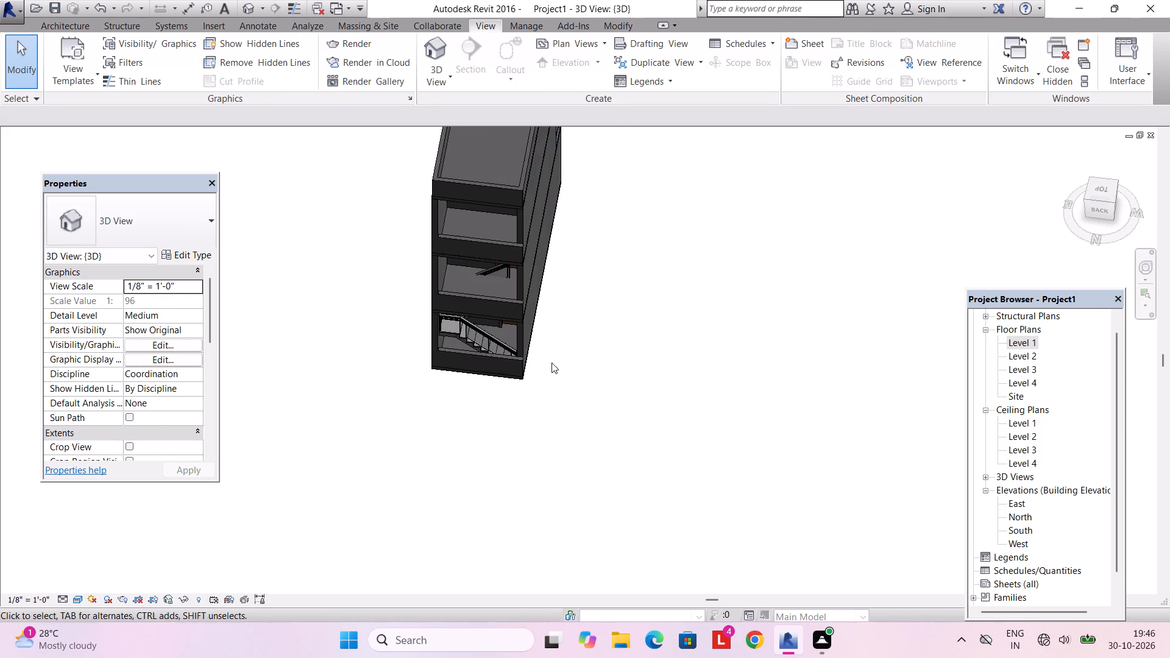
{"action": "middle_click_drag", "start_coordinate": [551, 363], "coordinate": [615, 390], "text": "shift"}
{"action": "scroll", "coordinate": [539, 348], "scroll_direction": "up", "scroll_amount": 5}
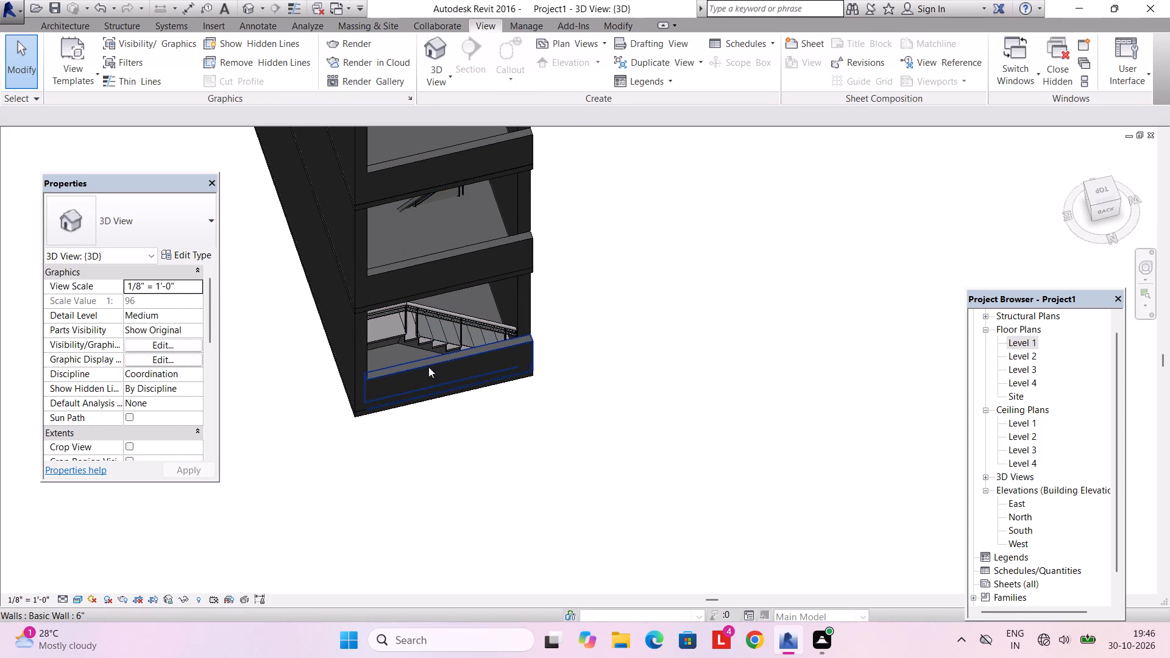
{"action": "middle_click_drag", "start_coordinate": [481, 288], "coordinate": [417, 182], "text": "shift"}
{"action": "scroll", "coordinate": [441, 271], "scroll_direction": "up", "scroll_amount": 3}
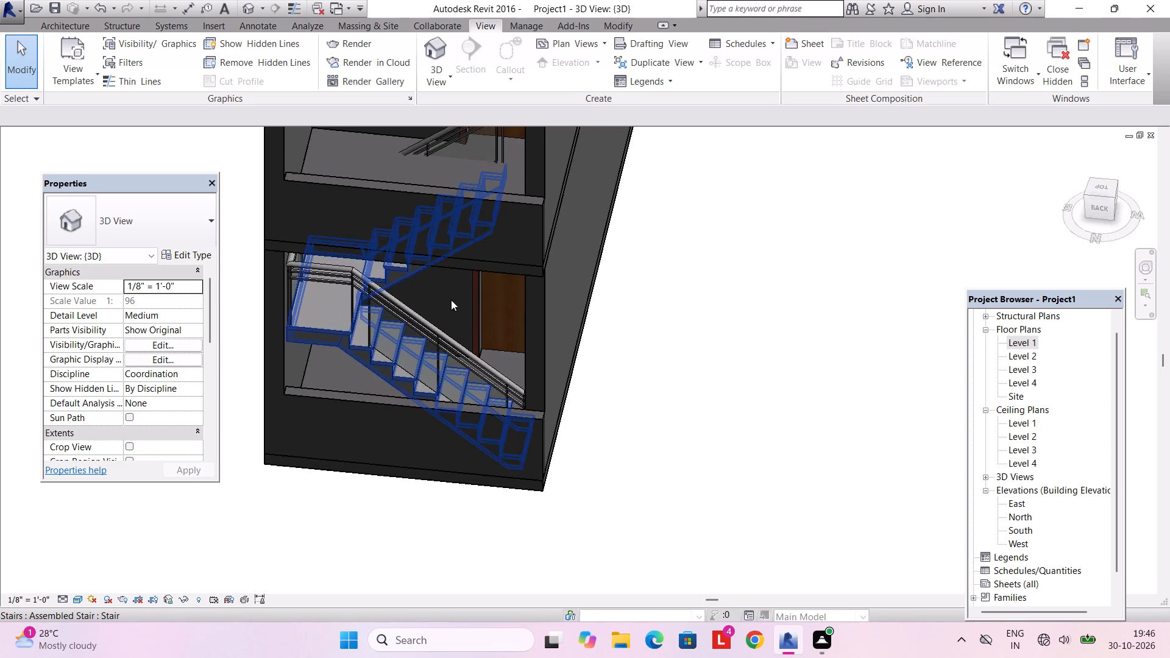
{"action": "scroll", "coordinate": [451, 300], "scroll_direction": "up", "scroll_amount": 2}
{"action": "middle_click_drag", "start_coordinate": [451, 300], "coordinate": [422, 179], "text": "shift"}
{"action": "scroll", "coordinate": [409, 235], "scroll_direction": "down", "scroll_amount": 3}
{"action": "middle_click_drag", "start_coordinate": [416, 267], "coordinate": [487, 306], "text": "shift"}
{"action": "middle_click_drag", "start_coordinate": [479, 308], "coordinate": [476, 316], "text": "shift"}
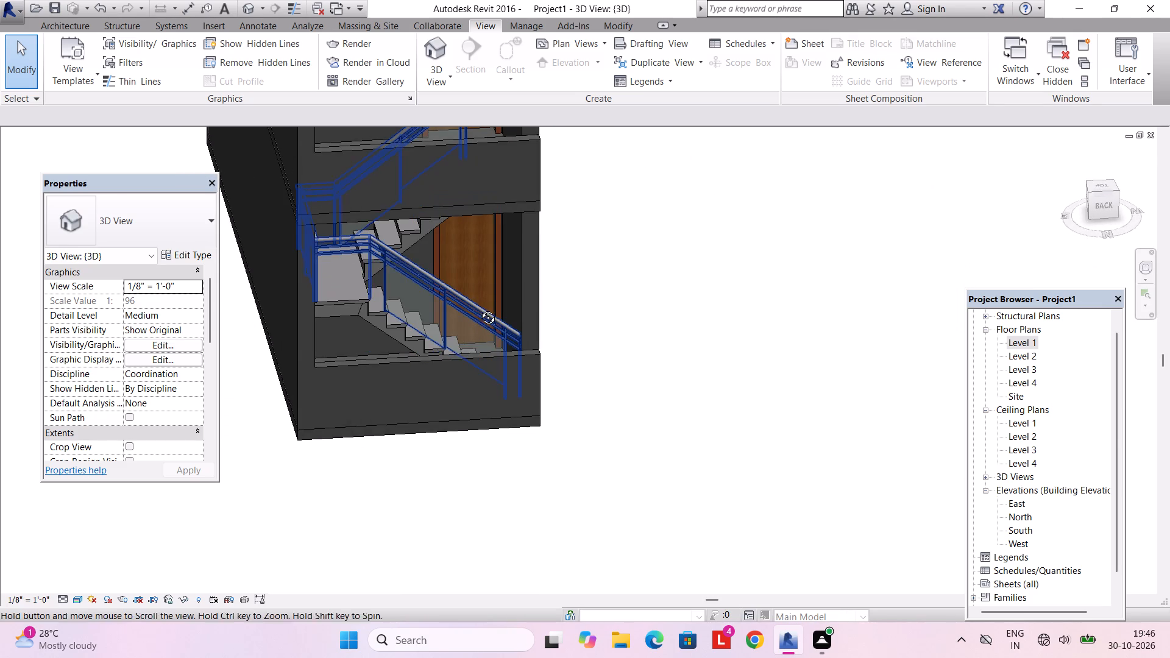
{"action": "middle_click_drag", "start_coordinate": [476, 316], "coordinate": [466, 333], "text": "shift"}
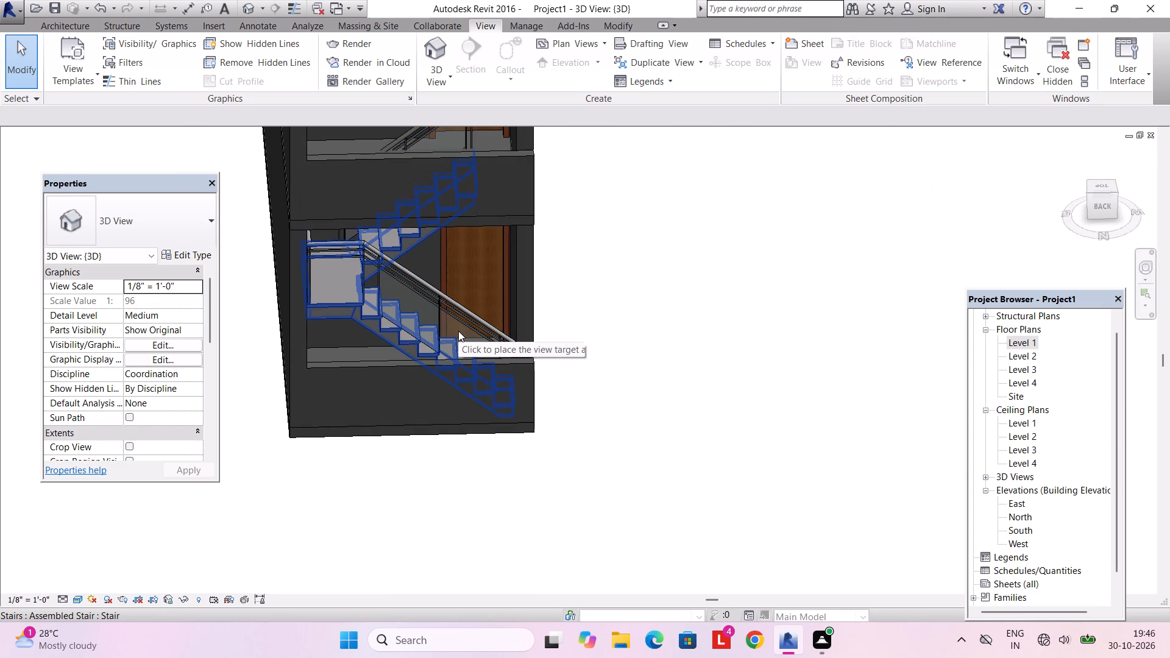
{"action": "scroll", "coordinate": [460, 314], "scroll_direction": "down", "scroll_amount": 1}
{"action": "middle_click_drag", "start_coordinate": [460, 314], "coordinate": [364, 450]}
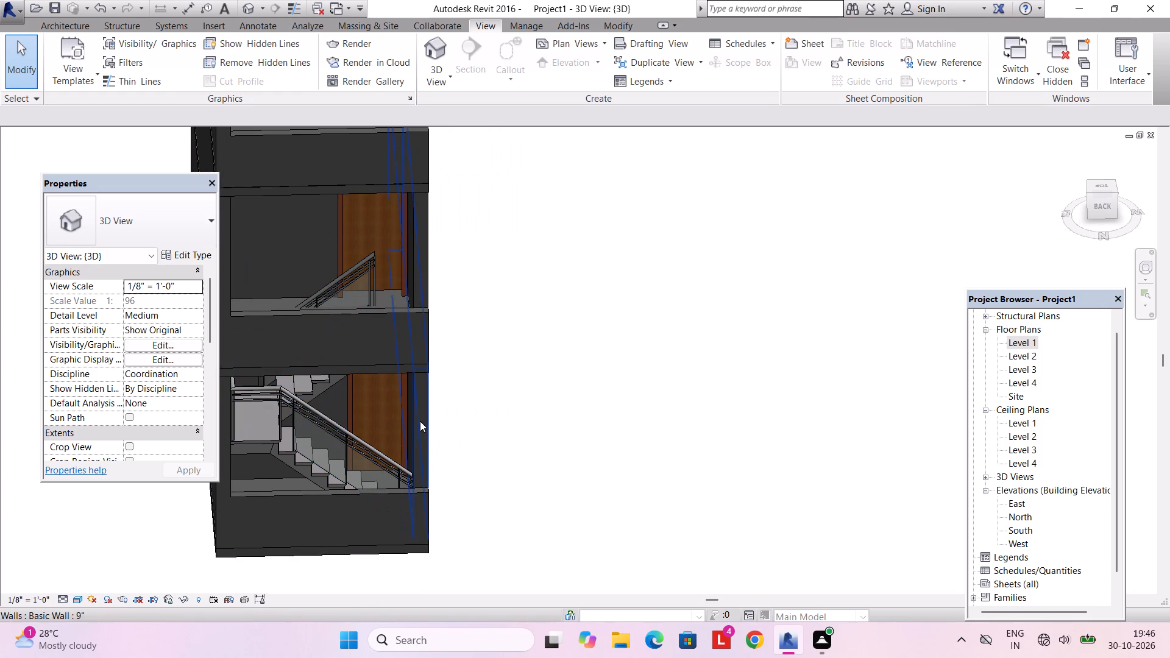
{"action": "middle_click_drag", "start_coordinate": [419, 423], "coordinate": [406, 475], "text": "shift"}
{"action": "scroll", "coordinate": [395, 451], "scroll_direction": "down", "scroll_amount": 4}
{"action": "middle_click_drag", "start_coordinate": [383, 440], "coordinate": [429, 505], "text": "shift"}
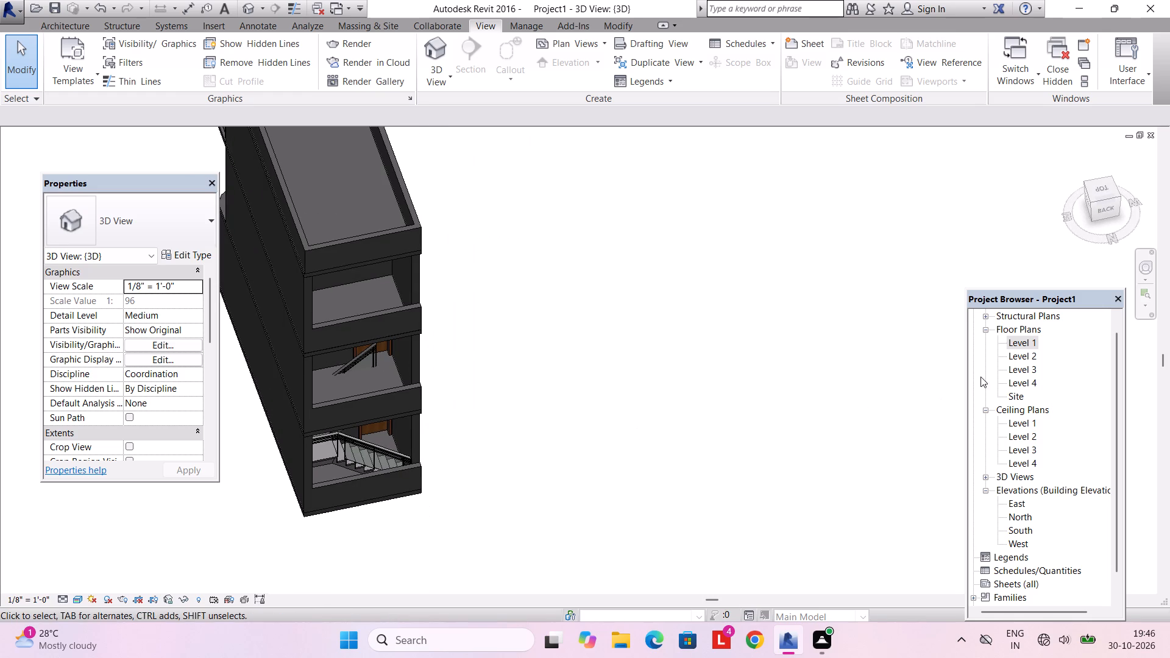
Copy the U-shaped stair from the Level 1 plan and paste it on the Level 2 plan, aligned over the original.
{"action": "double_click", "coordinate": [1030, 345]}
{"action": "scroll", "coordinate": [665, 384], "scroll_direction": "down", "scroll_amount": 3}
{"action": "left_click", "coordinate": [511, 359]}
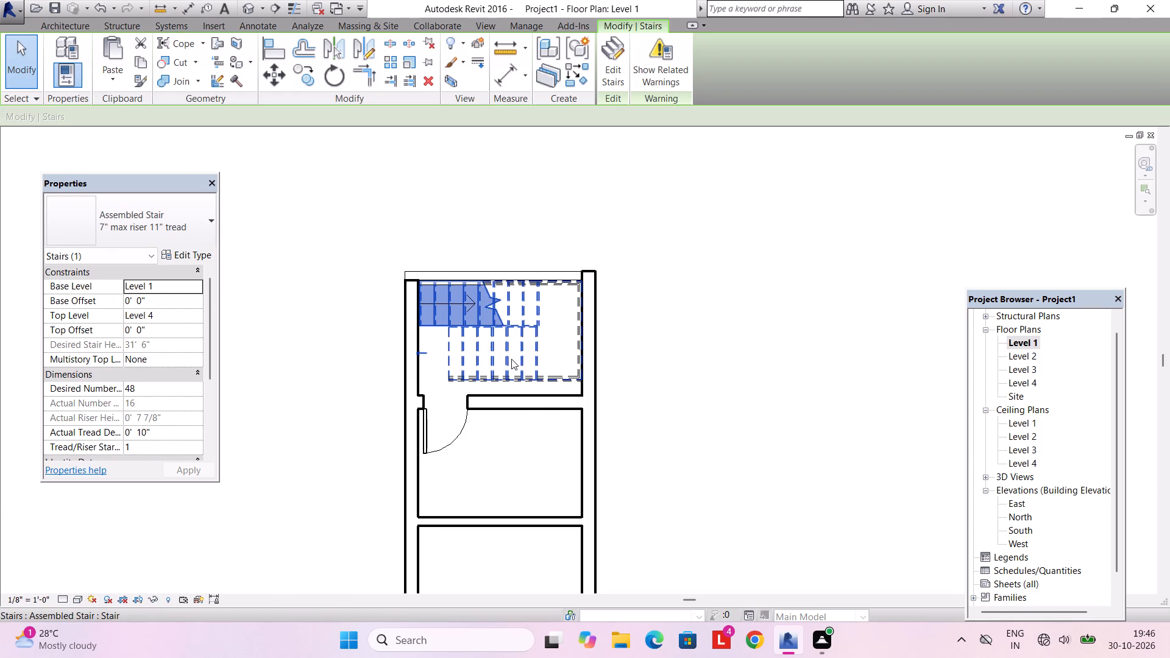
{"action": "key", "text": "ctrl+c"}
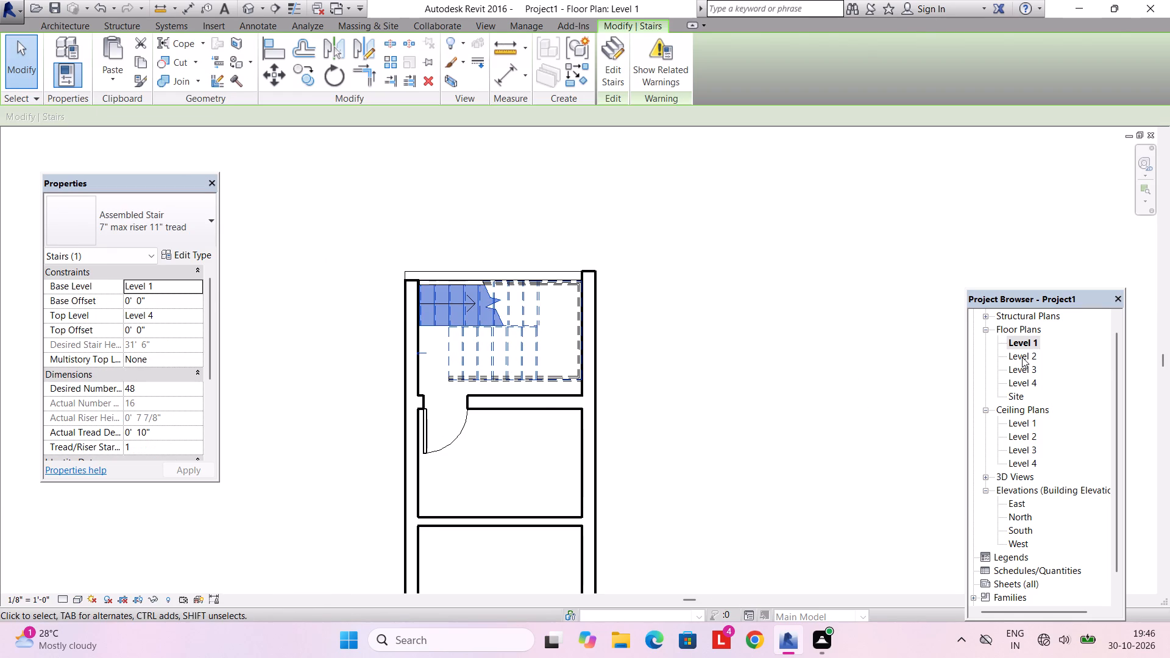
{"action": "double_click", "coordinate": [1022, 357]}
{"action": "scroll", "coordinate": [518, 369], "scroll_direction": "up", "scroll_amount": 2}
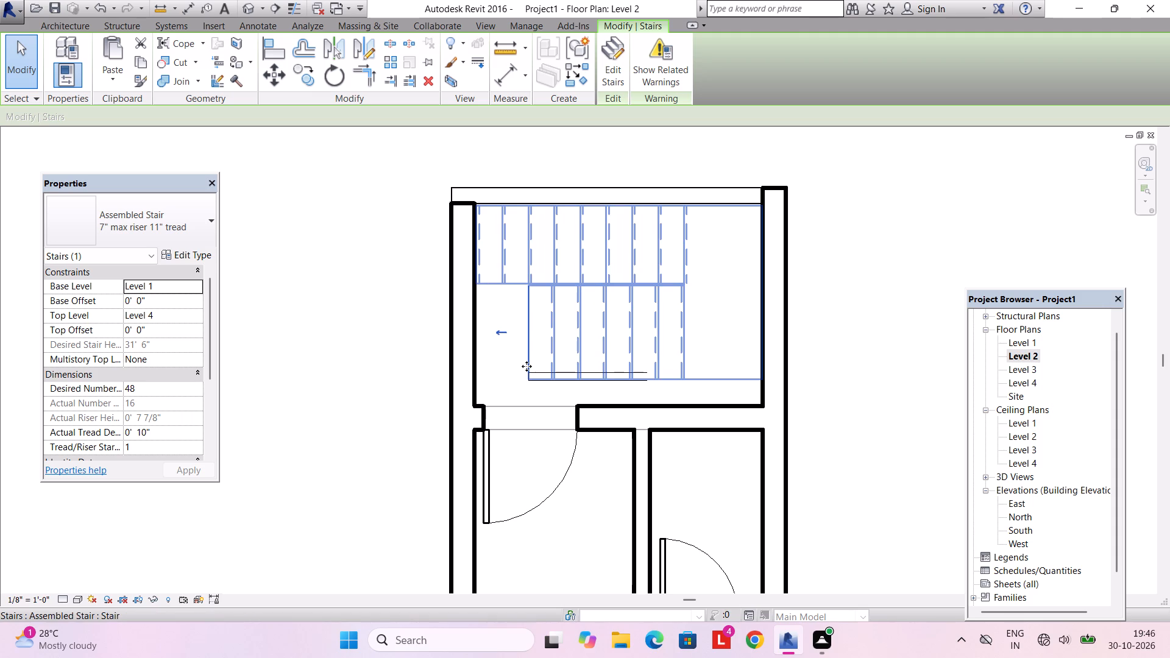
{"action": "key", "text": "ctrl+v"}
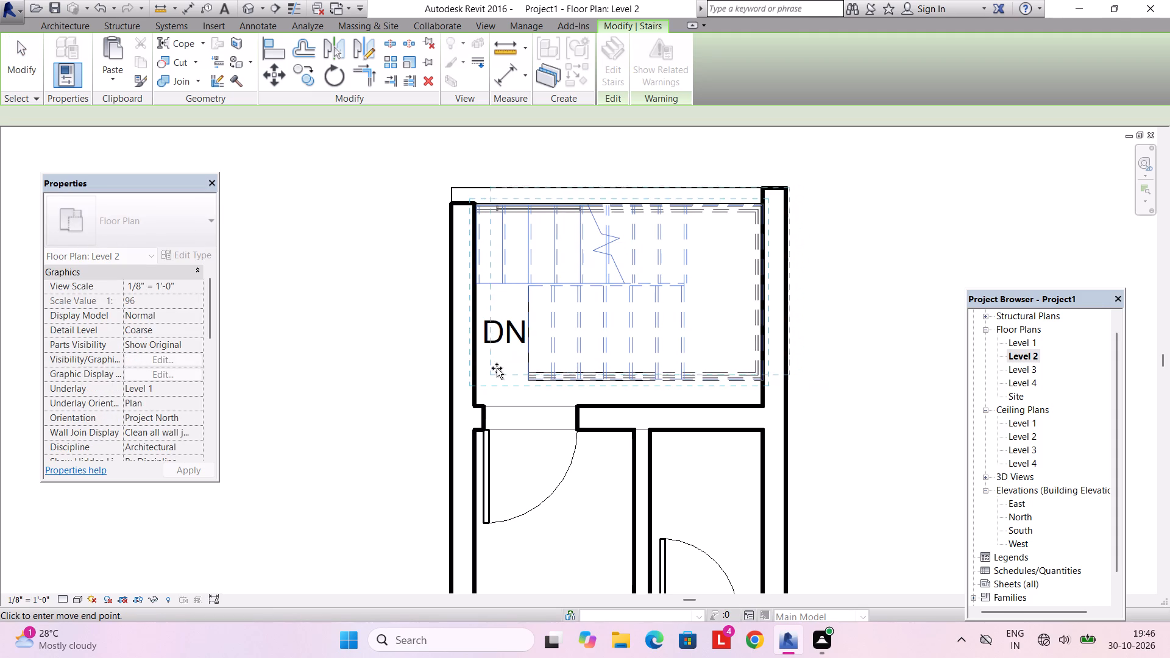
{"action": "scroll", "coordinate": [463, 380], "scroll_direction": "up", "scroll_amount": 9}
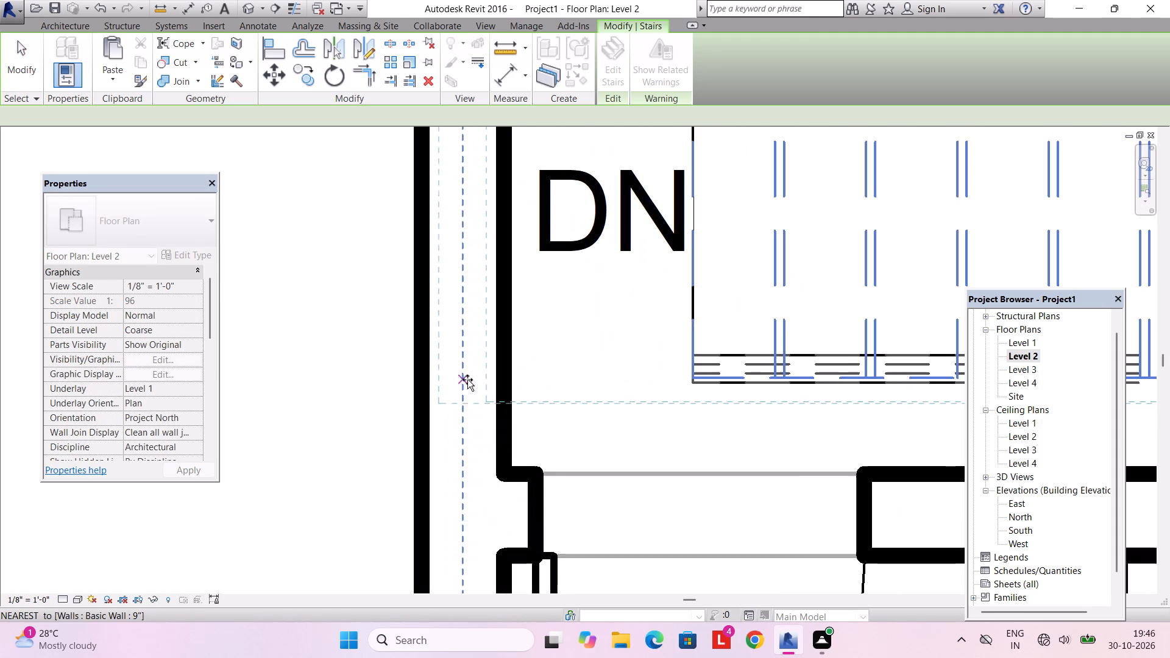
{"action": "left_click", "coordinate": [510, 378]}
{"action": "key", "text": "Escape"}
{"action": "key", "text": "Escape"}
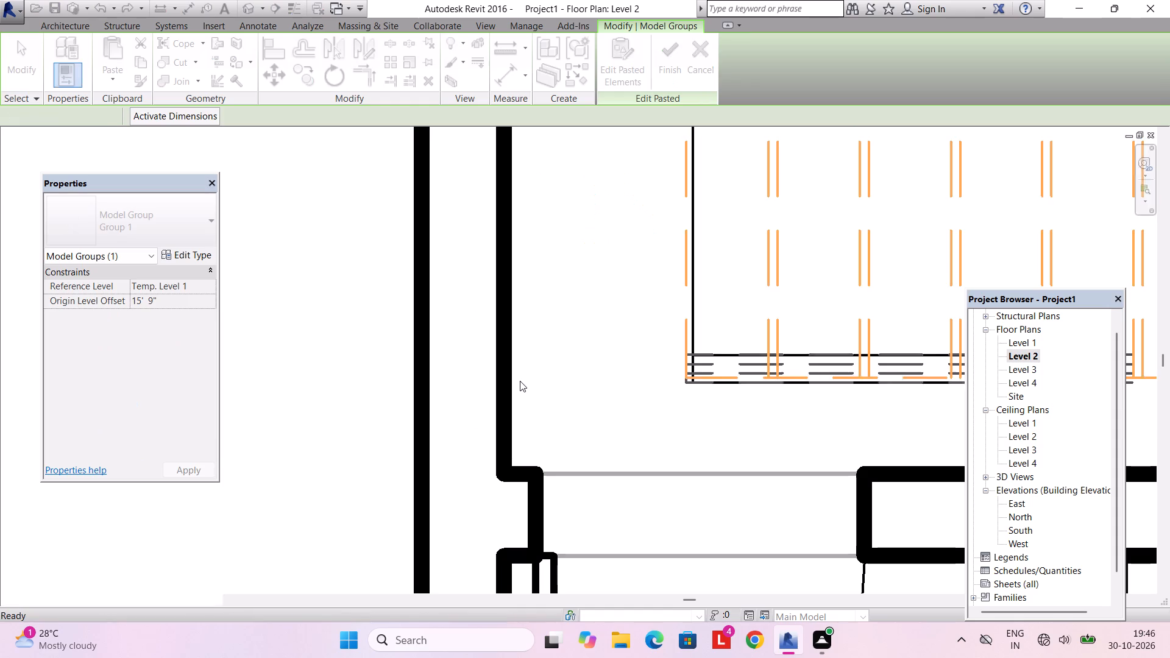
{"action": "scroll", "coordinate": [681, 383], "scroll_direction": "down", "scroll_amount": 8}
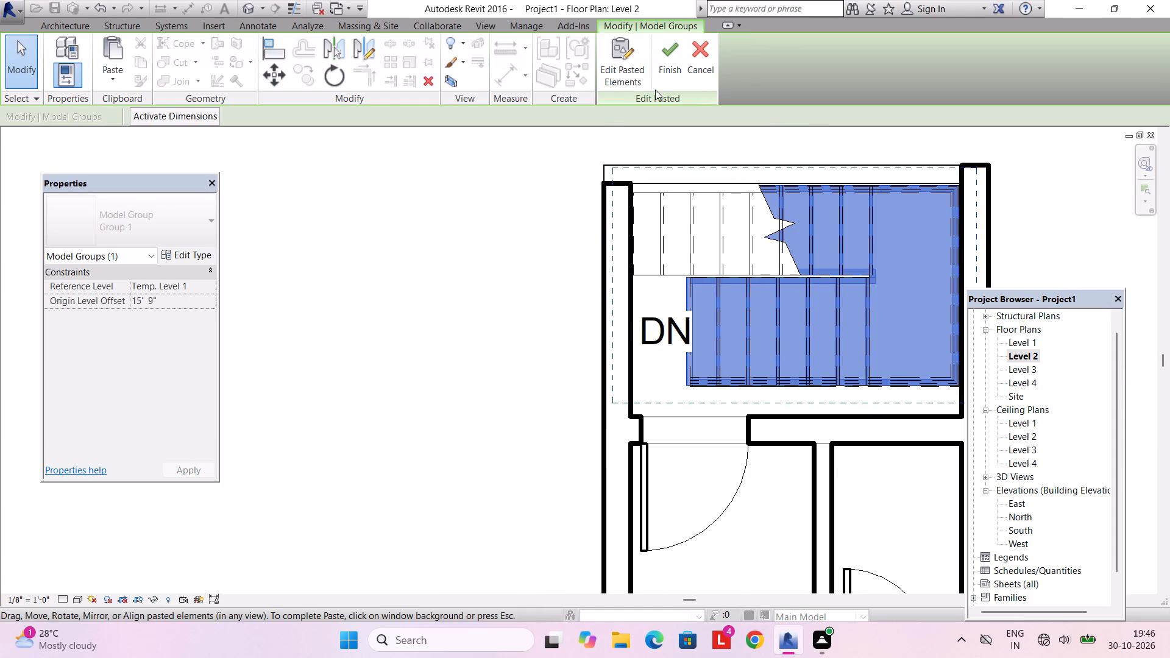
{"action": "left_click", "coordinate": [676, 69]}
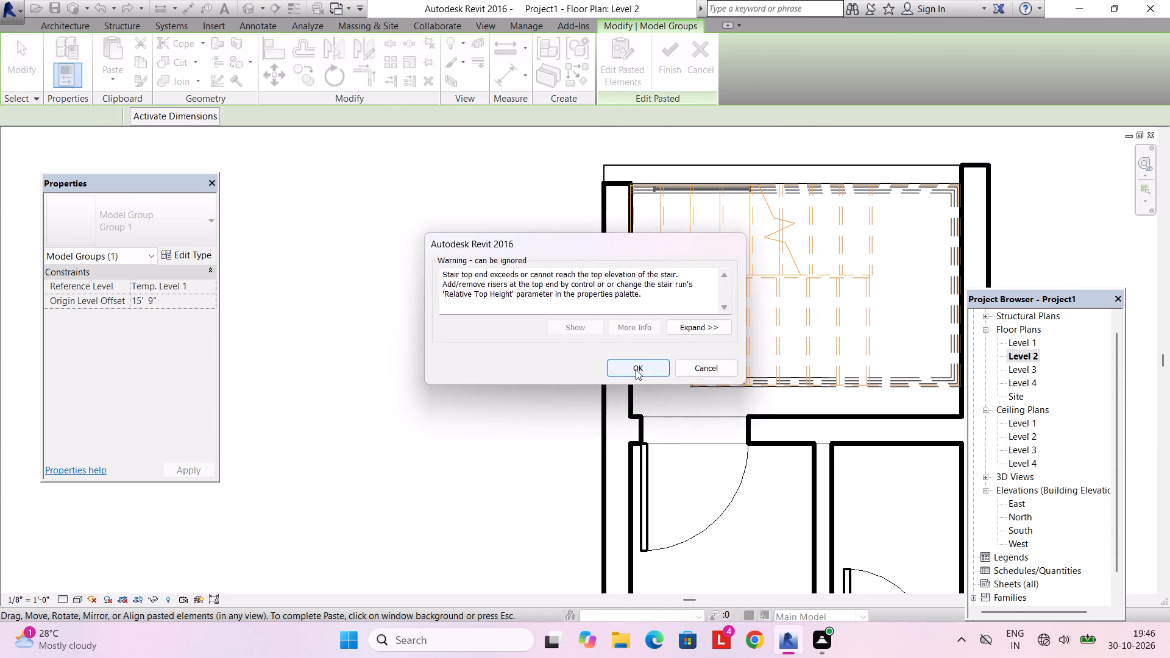
{"action": "left_click", "coordinate": [636, 369]}
{"action": "key", "text": "Escape"}
{"action": "key", "text": "Escape"}
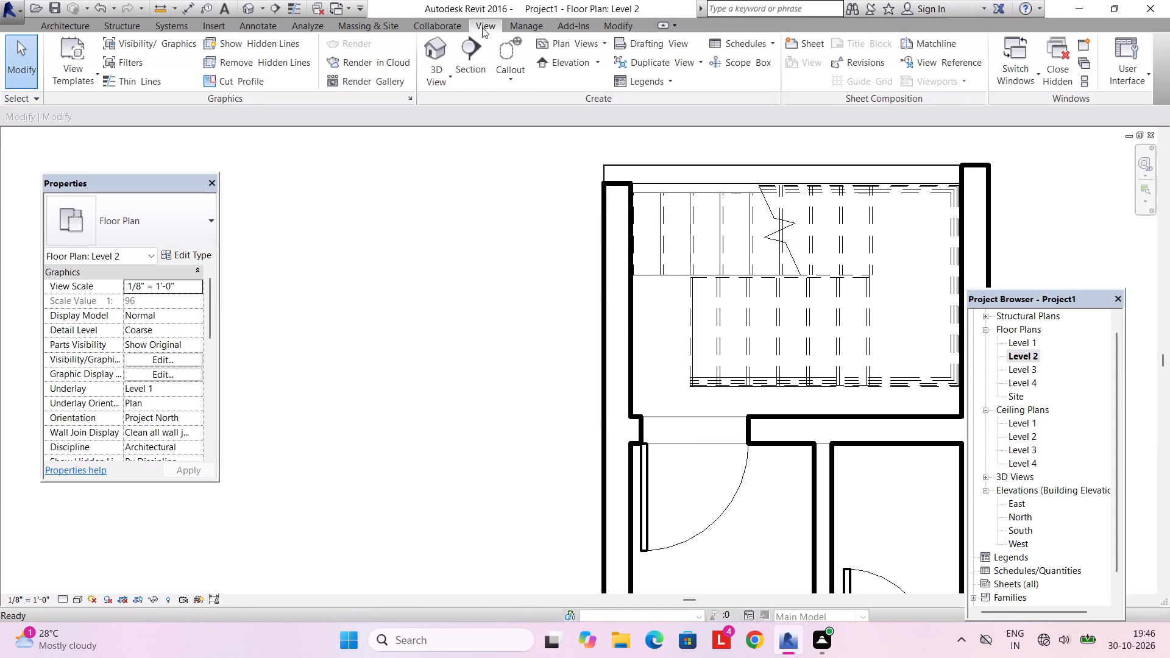
Examine the pasted Level 2 stair in 3D from the rear and side of the building.
{"action": "left_click", "coordinate": [447, 44]}
{"action": "middle_click_drag", "start_coordinate": [410, 405], "coordinate": [388, 348], "text": "shift"}
{"action": "scroll", "coordinate": [381, 336], "scroll_direction": "up", "scroll_amount": 3}
{"action": "middle_click_drag", "start_coordinate": [381, 336], "coordinate": [402, 392], "text": "shift"}
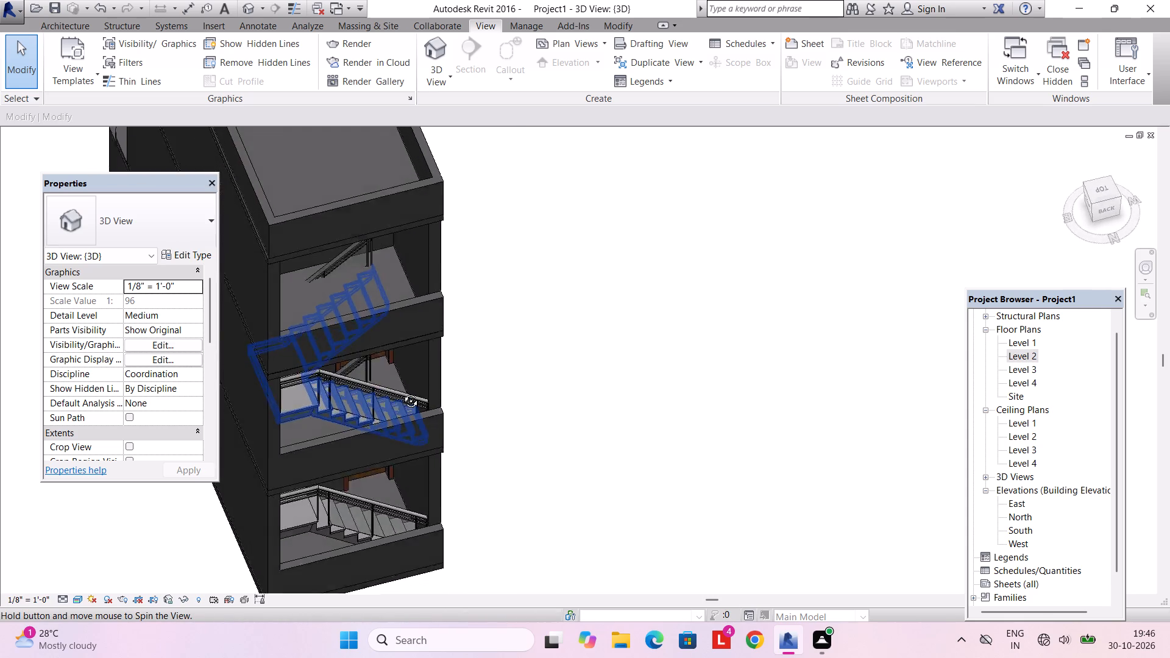
{"action": "middle_click_drag", "start_coordinate": [402, 392], "coordinate": [352, 252], "text": "shift"}
{"action": "scroll", "coordinate": [352, 249], "scroll_direction": "down", "scroll_amount": 3}
{"action": "middle_click_drag", "start_coordinate": [355, 286], "coordinate": [485, 190], "text": "shift"}
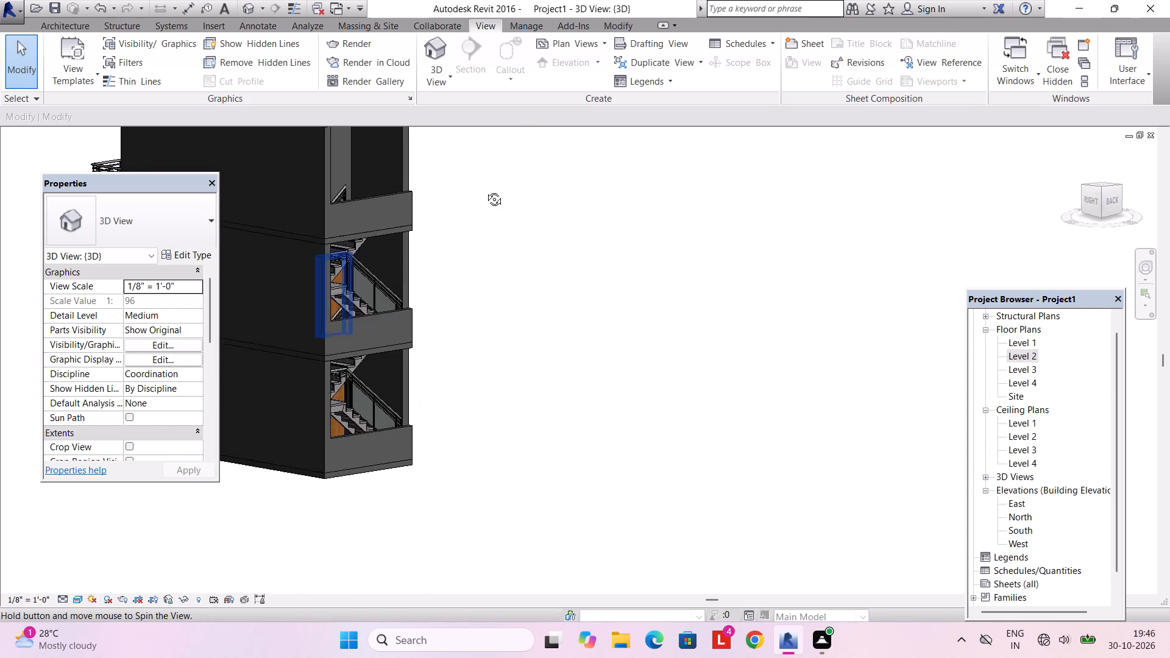
{"action": "middle_click_drag", "start_coordinate": [485, 190], "coordinate": [274, 402], "text": "shift"}
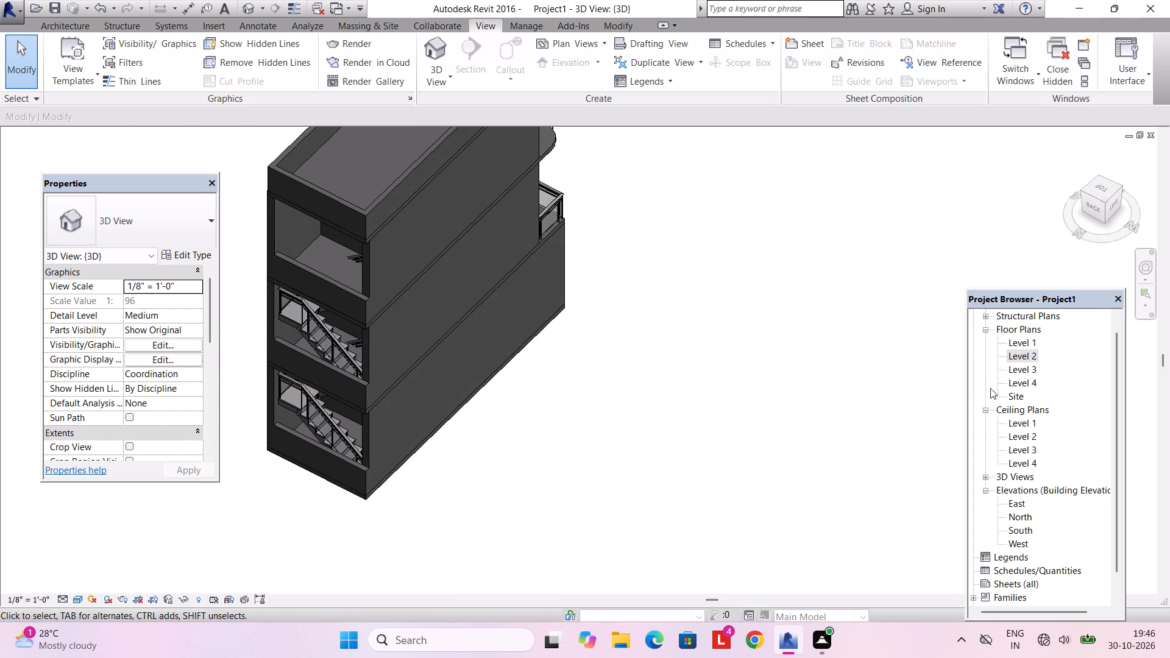
Copy the U-shaped stair from the Level 2 plan and paste it on the Level 3 plan, aligned over the stair below.
{"action": "double_click", "coordinate": [1030, 365]}
{"action": "scroll", "coordinate": [643, 322], "scroll_direction": "down", "scroll_amount": 4}
{"action": "scroll", "coordinate": [643, 322], "scroll_direction": "up", "scroll_amount": 3}
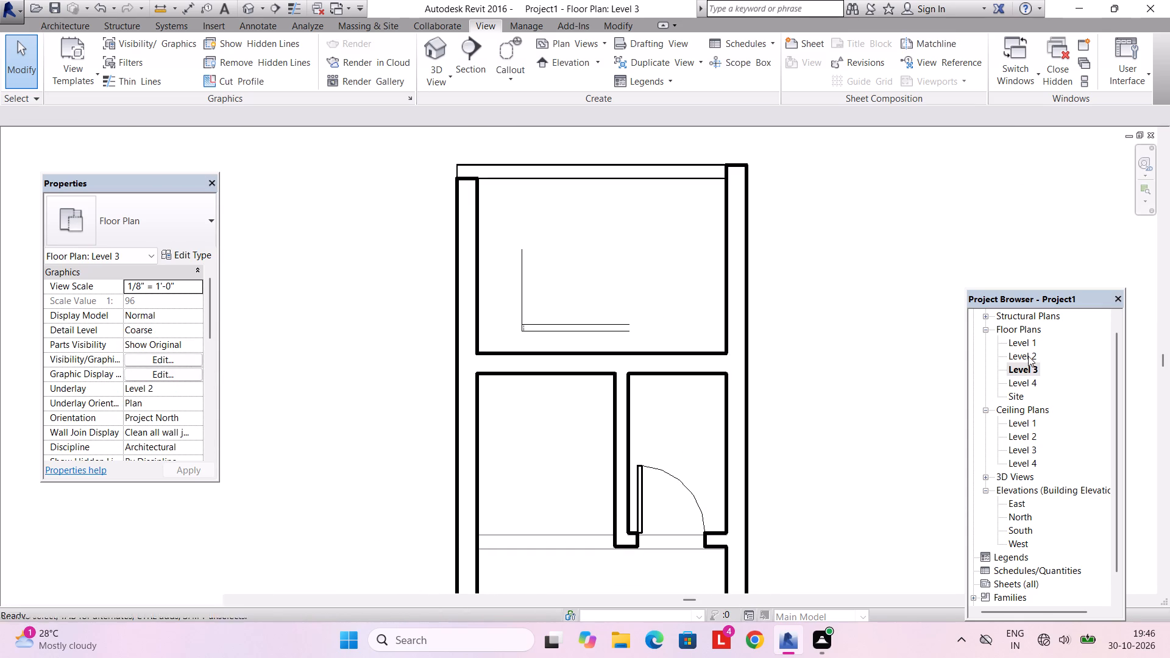
{"action": "double_click", "coordinate": [1028, 356]}
{"action": "left_click", "coordinate": [751, 306]}
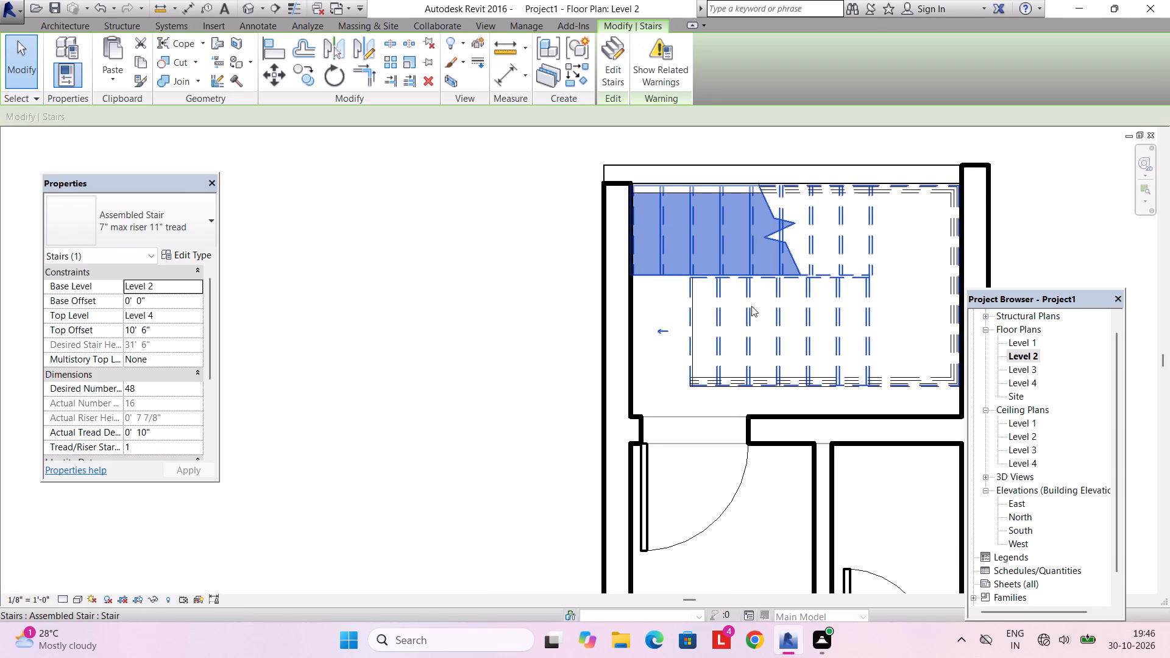
{"action": "key", "text": "ctrl+c"}
{"action": "double_click", "coordinate": [1018, 366]}
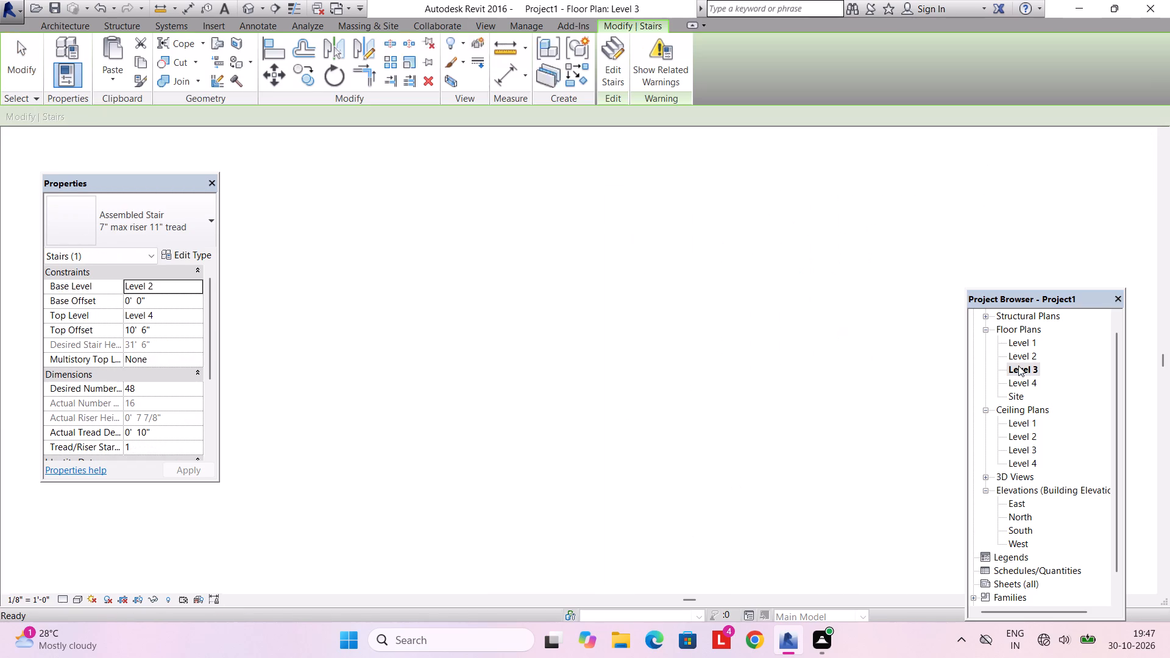
{"action": "key", "text": "ctrl+v"}
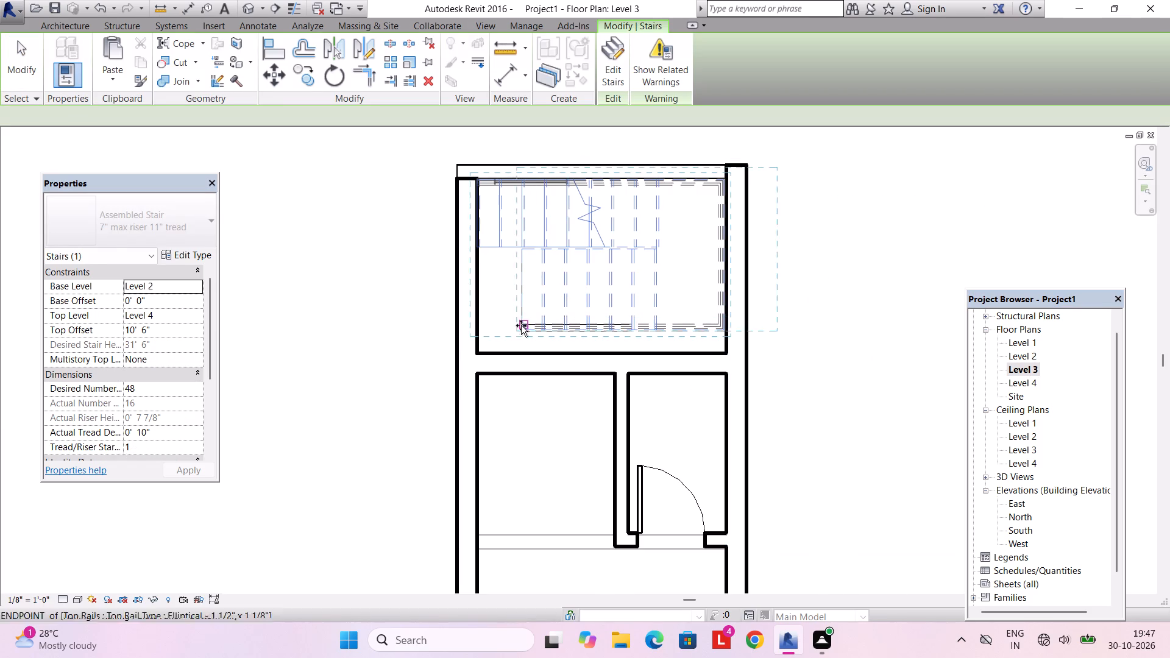
{"action": "scroll", "coordinate": [472, 329], "scroll_direction": "up", "scroll_amount": 6}
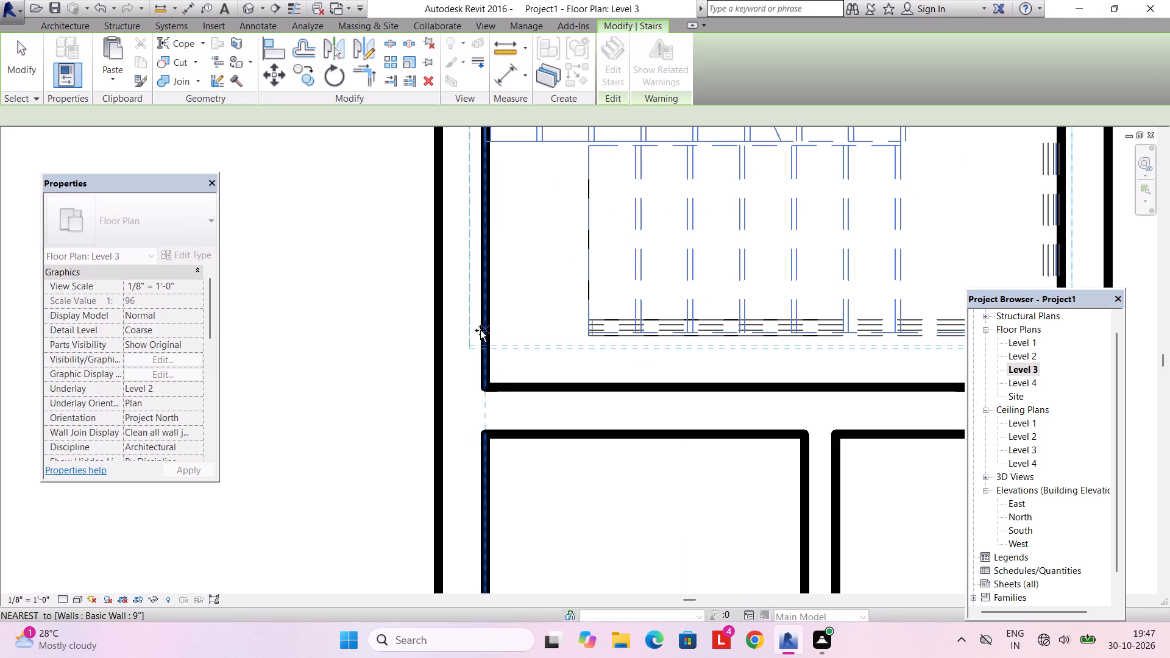
{"action": "left_click", "coordinate": [480, 331]}
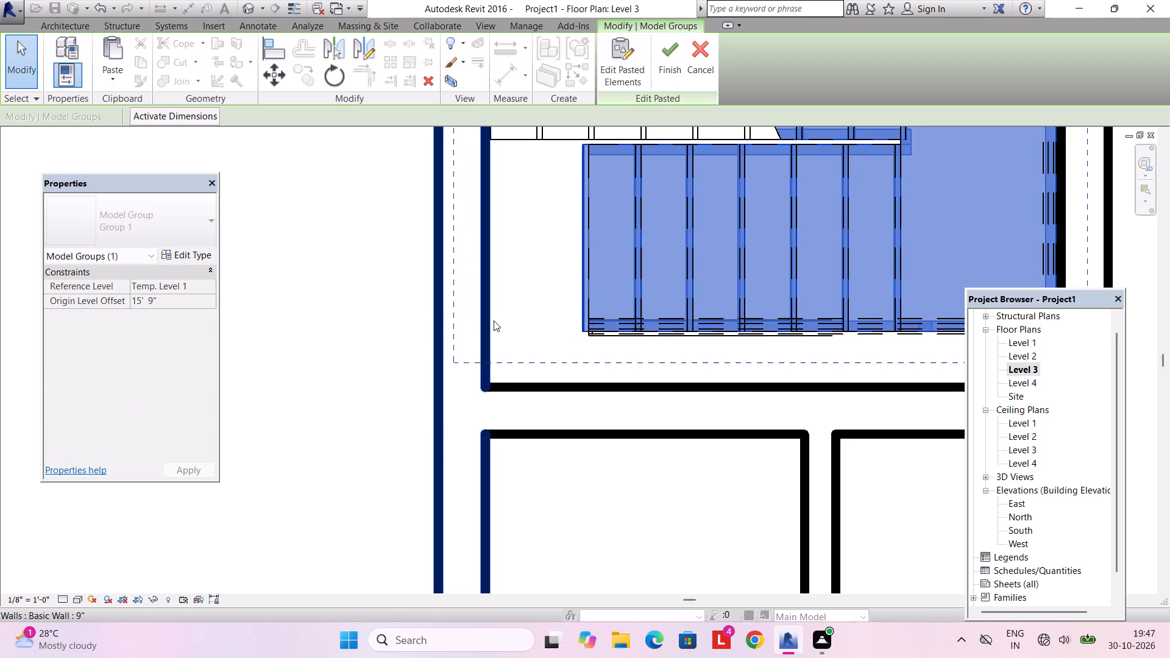
{"action": "key", "text": "Escape"}
{"action": "key", "text": "Escape"}
{"action": "key", "text": "Escape"}
{"action": "key", "text": "Escape"}
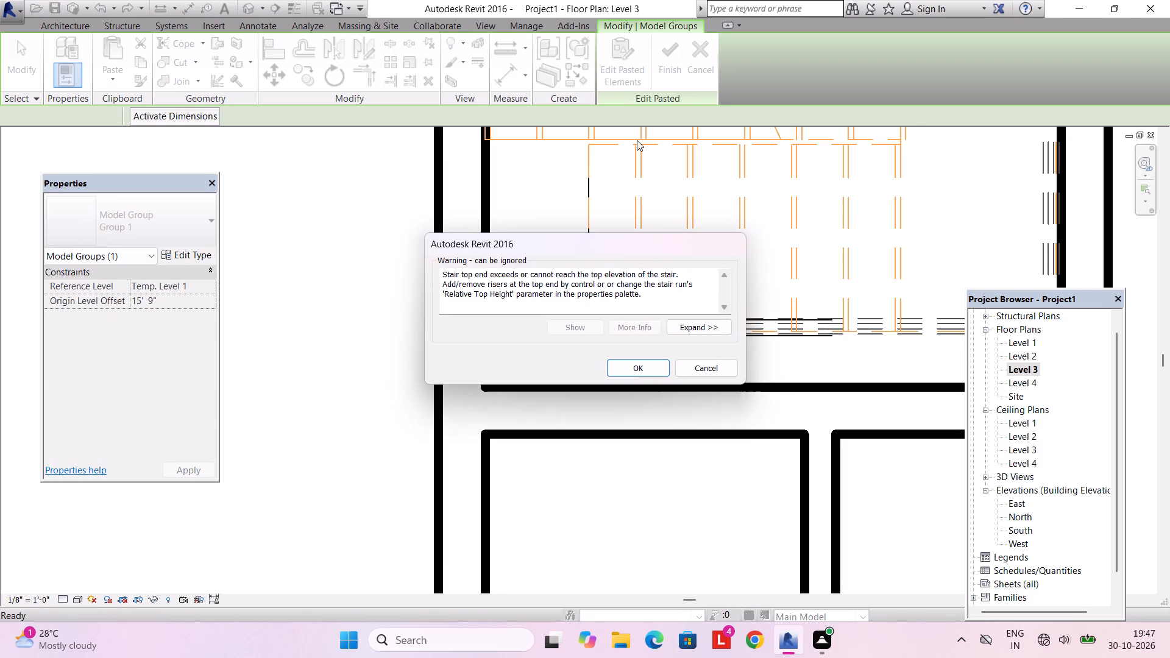
{"action": "left_click", "coordinate": [628, 366]}
{"action": "key", "text": "Escape"}
{"action": "key", "text": "Escape"}
{"action": "key", "text": "Escape"}
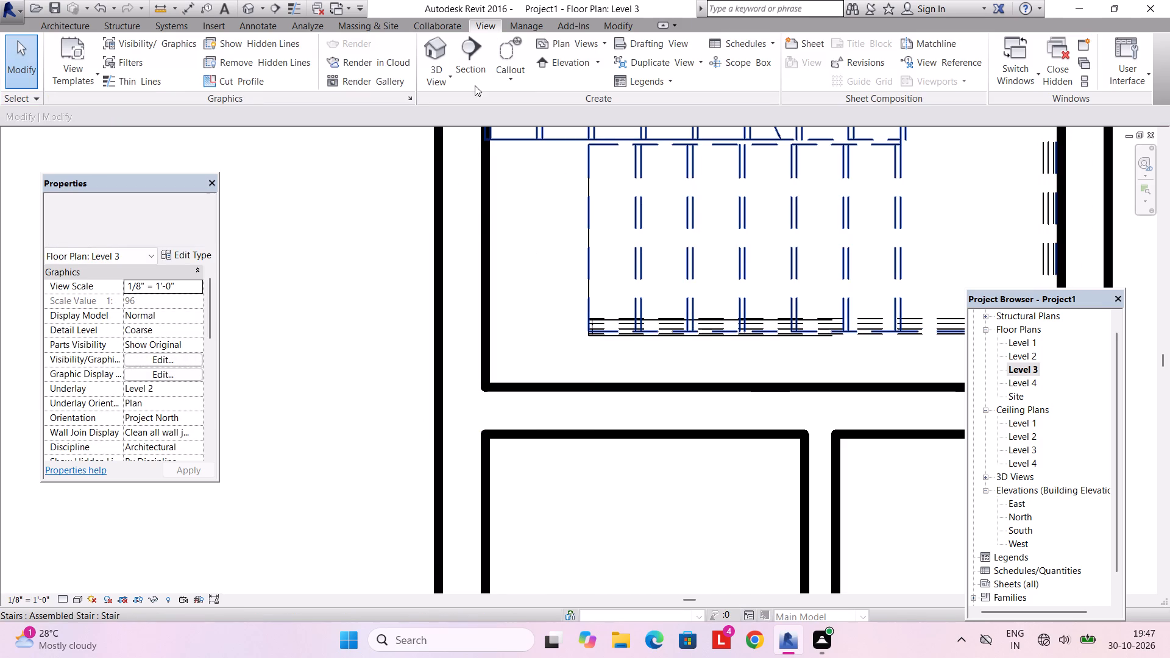
Examine the stacked stairs on all three storeys and the flight emerging at the roof in 3D.
{"action": "left_click", "coordinate": [439, 77]}
{"action": "left_click", "coordinate": [448, 103]}
{"action": "scroll", "coordinate": [389, 350], "scroll_direction": "down", "scroll_amount": 3}
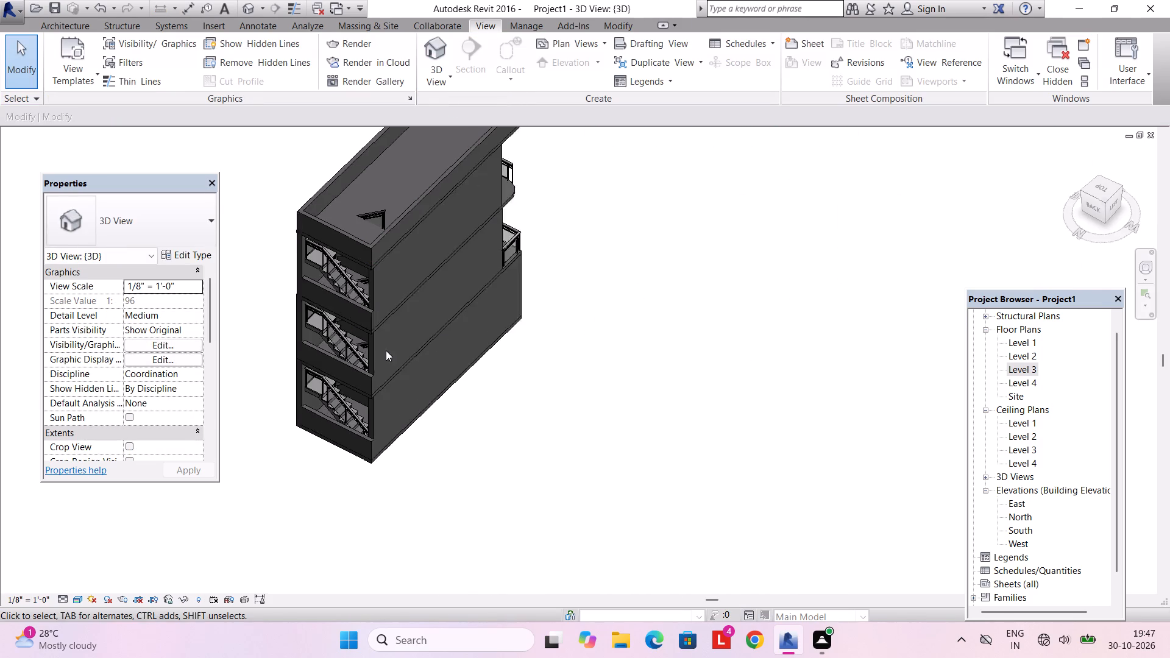
{"action": "middle_click_drag", "start_coordinate": [355, 356], "coordinate": [464, 387], "text": "shift"}
{"action": "scroll", "coordinate": [414, 339], "scroll_direction": "up", "scroll_amount": 3}
{"action": "middle_click_drag", "start_coordinate": [391, 333], "coordinate": [459, 369], "text": "shift"}
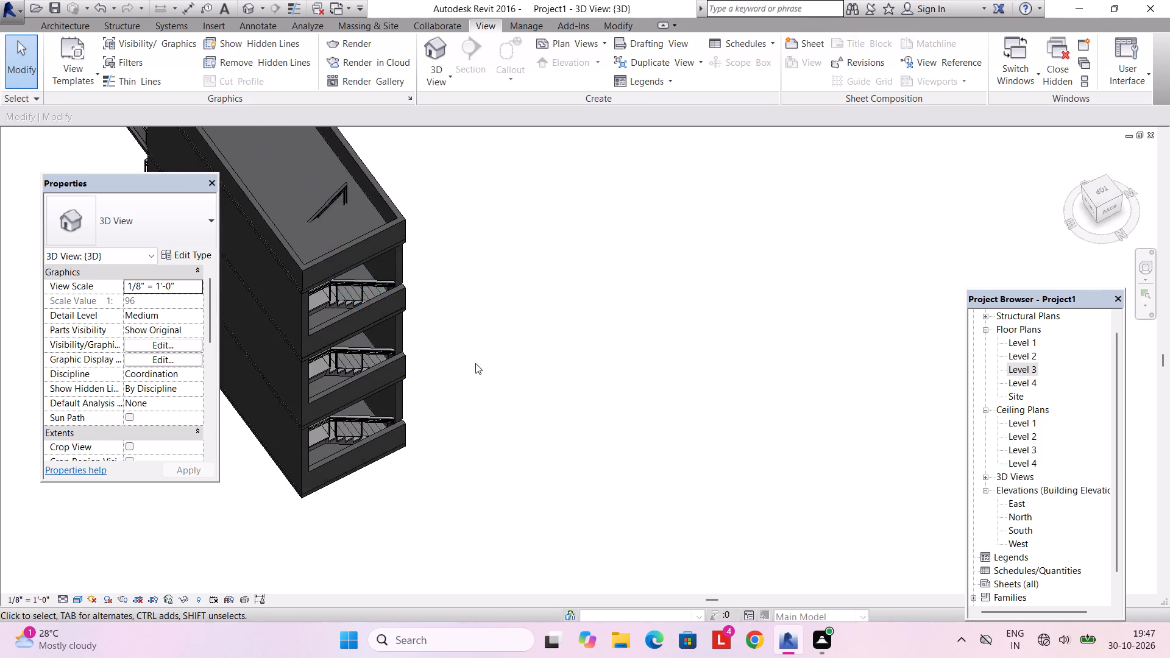
{"action": "scroll", "coordinate": [432, 363], "scroll_direction": "up", "scroll_amount": 3}
{"action": "middle_click_drag", "start_coordinate": [417, 358], "coordinate": [300, 246], "text": "shift"}
{"action": "scroll", "coordinate": [300, 245], "scroll_direction": "down", "scroll_amount": 4}
{"action": "middle_click_drag", "start_coordinate": [352, 273], "coordinate": [289, 250], "text": "shift"}
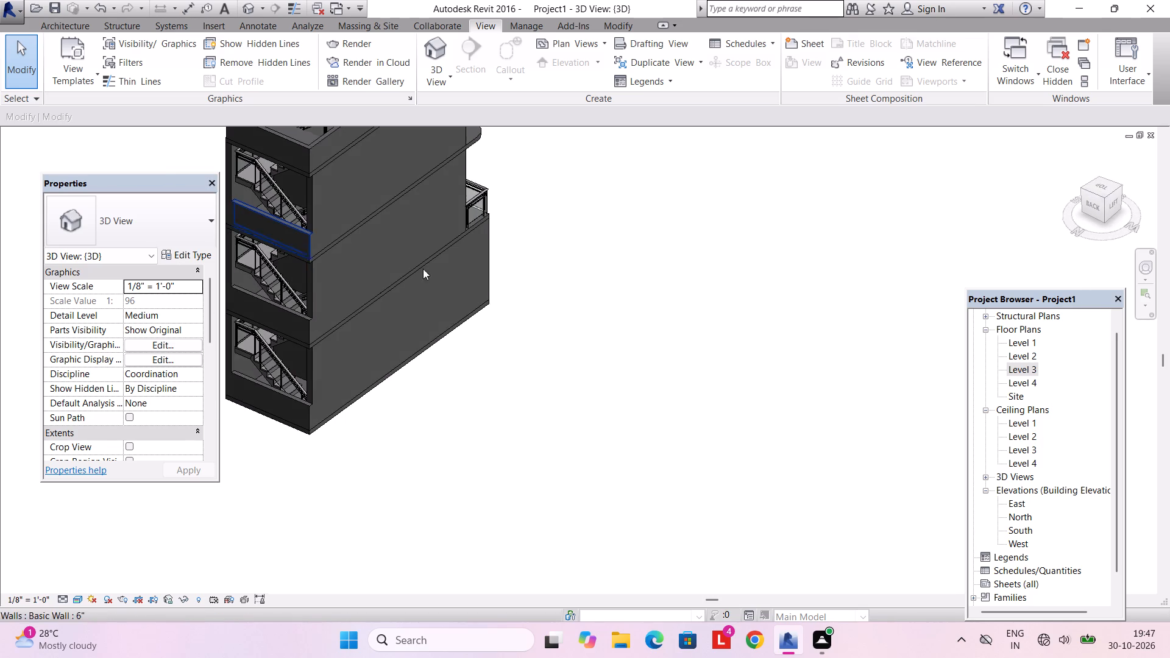
On the Level 2 plan, nudge the 9" wall between the stairwell and the rooms about 6" towards the stair.
{"action": "double_click", "coordinate": [1024, 352]}
{"action": "scroll", "coordinate": [565, 327], "scroll_direction": "down", "scroll_amount": 3}
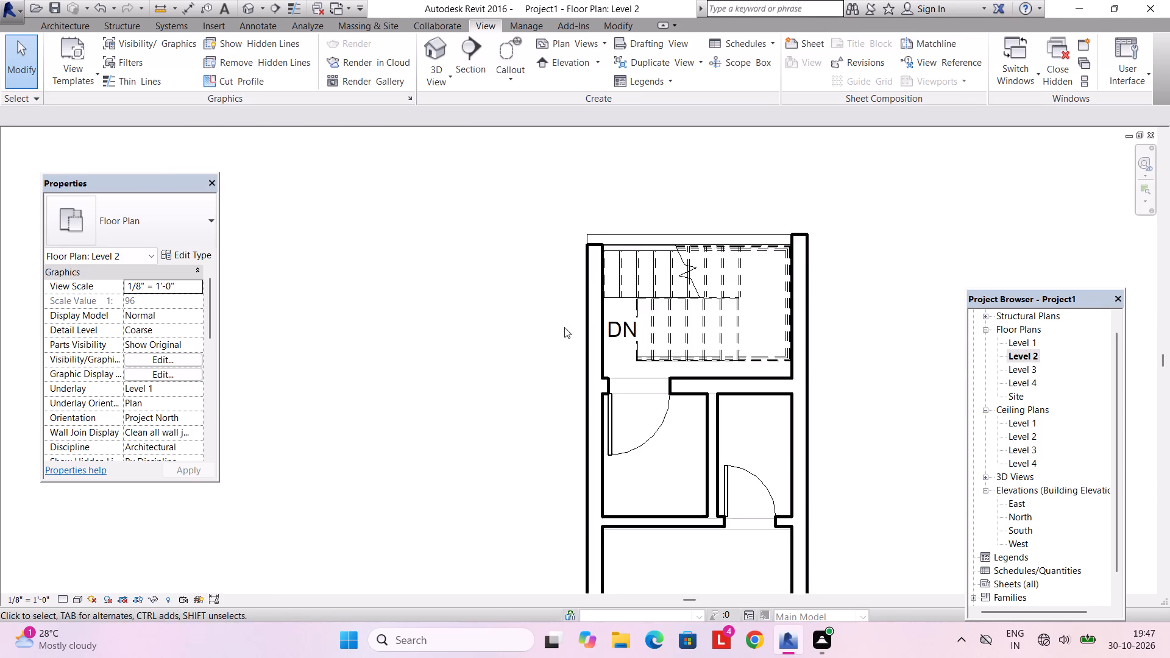
{"action": "scroll", "coordinate": [564, 327], "scroll_direction": "down", "scroll_amount": 5}
{"action": "scroll", "coordinate": [654, 279], "scroll_direction": "up", "scroll_amount": 5}
{"action": "left_click", "coordinate": [704, 436]}
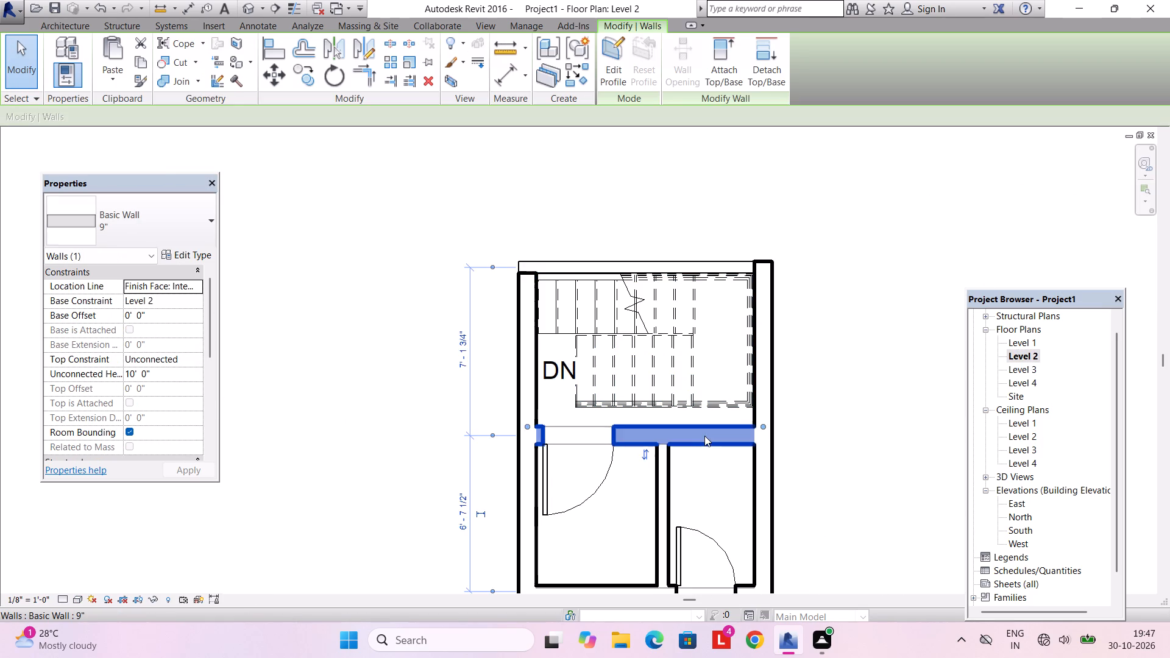
{"action": "scroll", "coordinate": [703, 437], "scroll_direction": "up", "scroll_amount": 3}
{"action": "key", "text": "Up"}
{"action": "key", "text": "Up"}
{"action": "key", "text": "Up"}
{"action": "key", "text": "Up"}
{"action": "key", "text": "Up"}
{"action": "key", "text": "Up"}
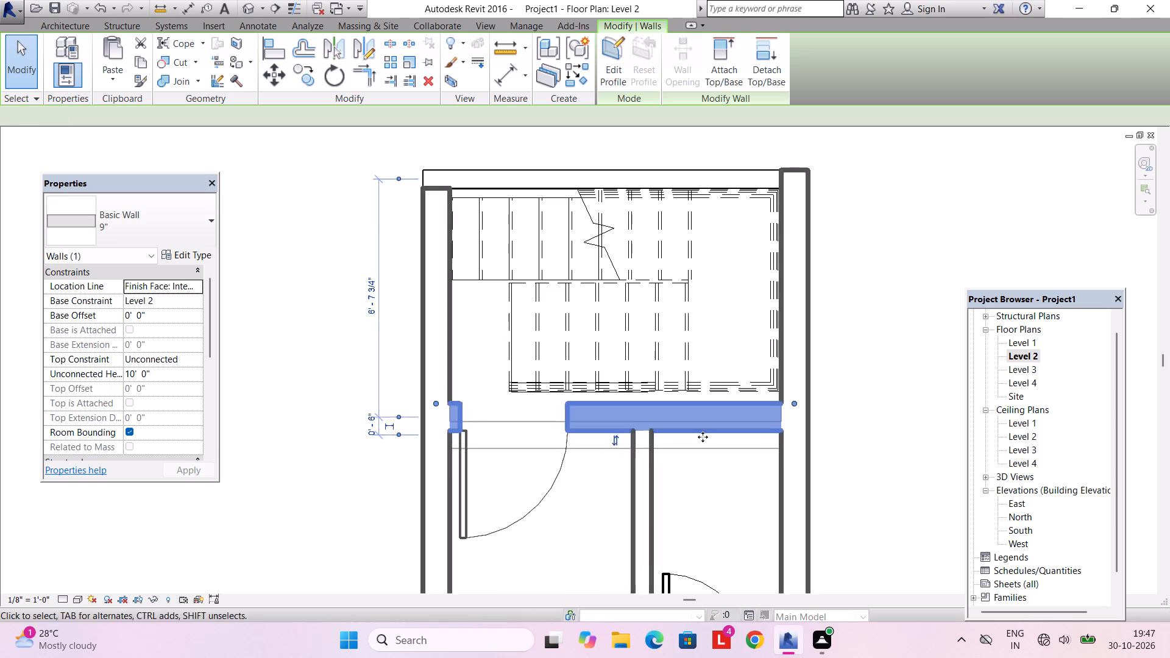
On the Level 2 plan, nudge the 9" wall between stairwell and rooms about 3" further towards the stair.
{"action": "key", "text": "Up"}
{"action": "key", "text": "Up"}
{"action": "key", "text": "Up"}
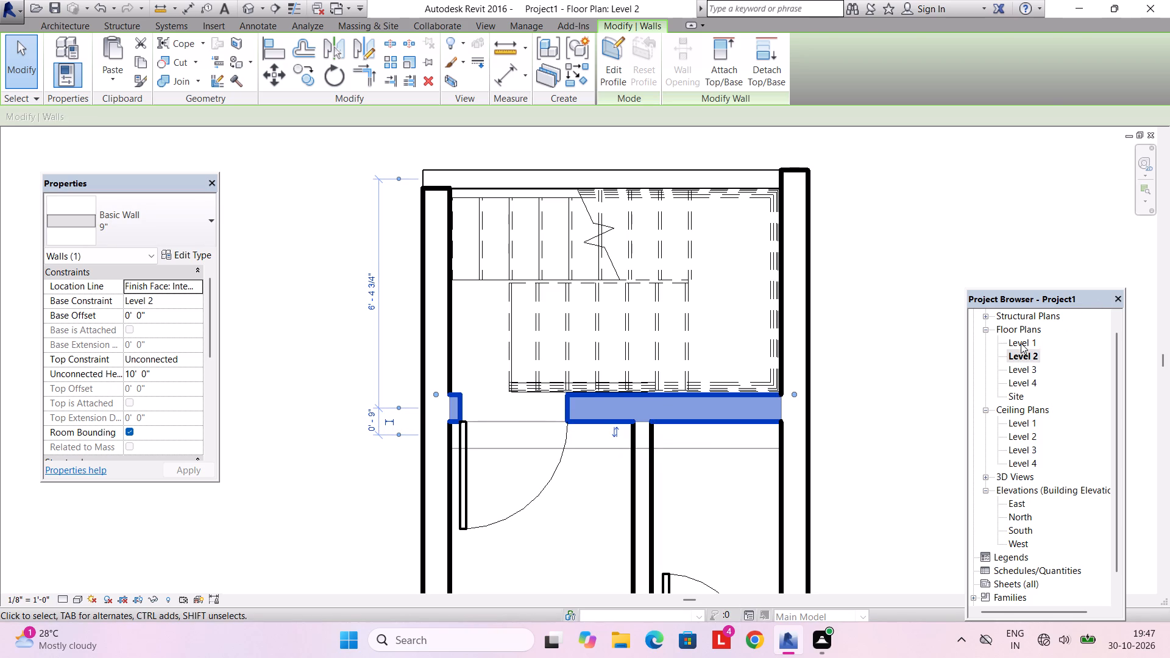
On the Level 1 plan, nudge the 9" wall with the door towards the stair until it sits against the flight.
{"action": "double_click", "coordinate": [1021, 343]}
{"action": "left_click", "coordinate": [557, 402]}
{"action": "key", "text": "Up"}
{"action": "key", "text": "Up"}
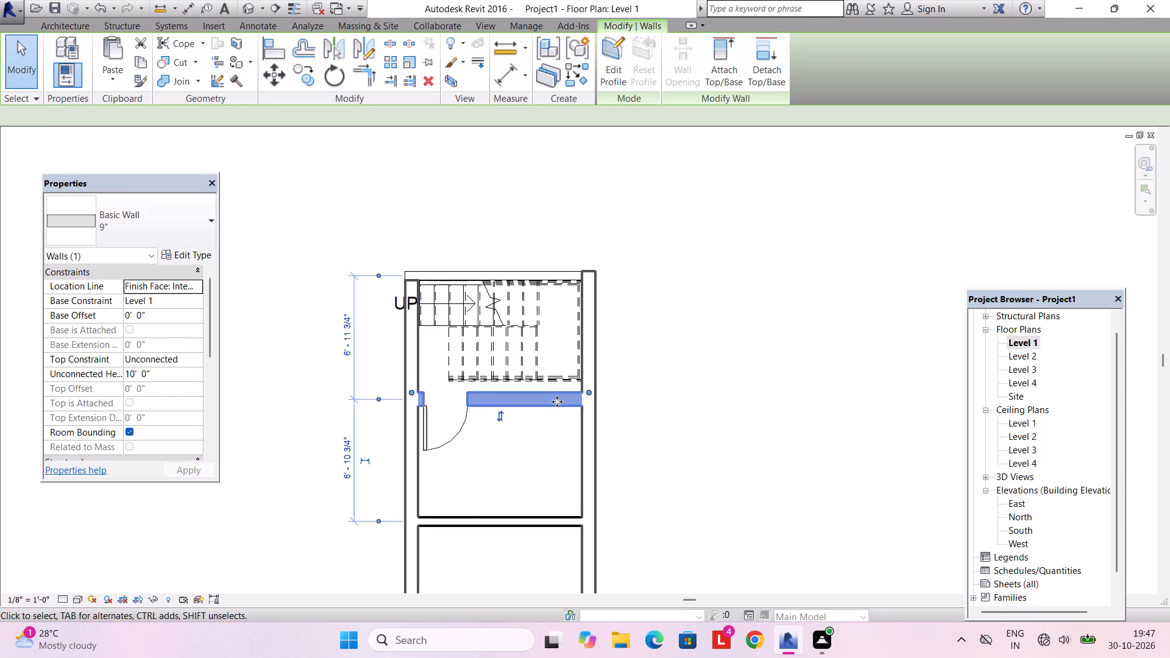
{"action": "key", "text": "Up"}
{"action": "key", "text": "Up"}
{"action": "key", "text": "Up"}
{"action": "scroll", "coordinate": [557, 402], "scroll_direction": "up", "scroll_amount": 5}
{"action": "key", "text": "Down"}
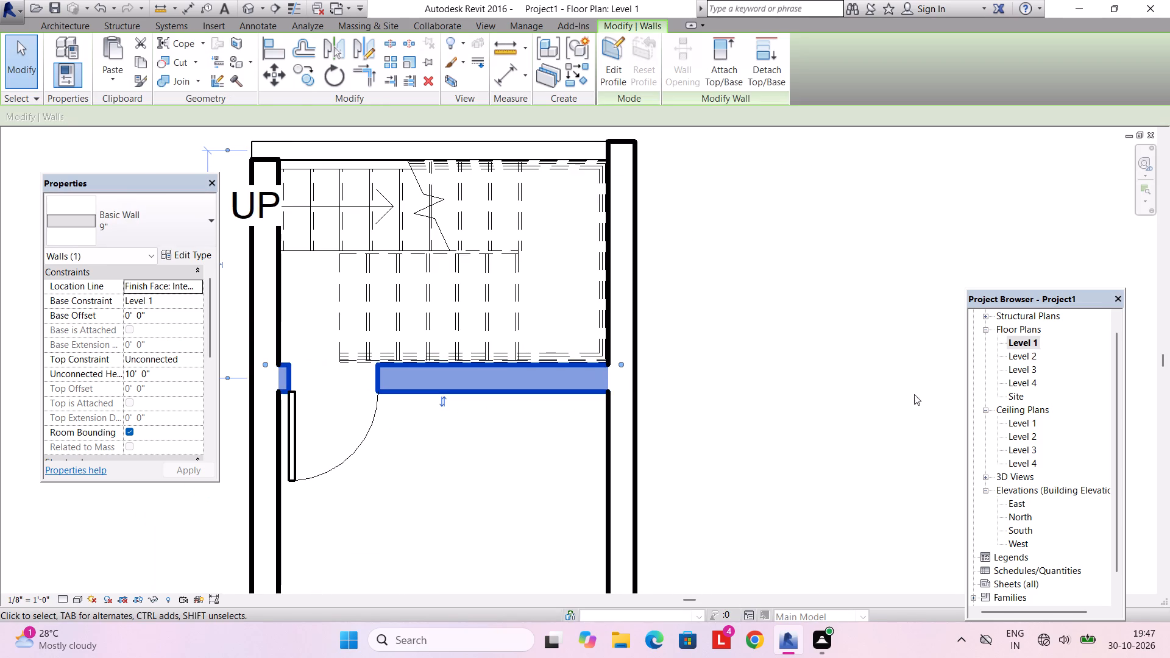
On the Level 3 plan, nudge the 9" wall between stairwell and rooms towards the stair until it sits against the flight.
{"action": "double_click", "coordinate": [1016, 372]}
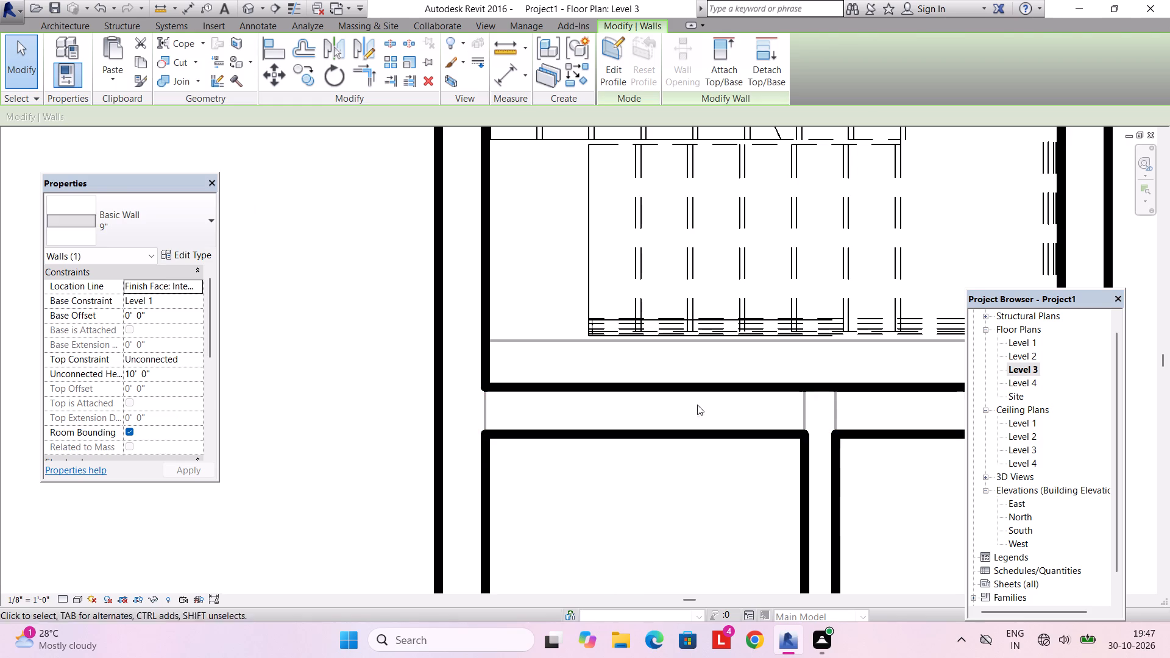
{"action": "left_click", "coordinate": [708, 403]}
{"action": "scroll", "coordinate": [711, 402], "scroll_direction": "down", "scroll_amount": 8}
{"action": "left_click", "coordinate": [788, 393]}
{"action": "key", "text": "Up"}
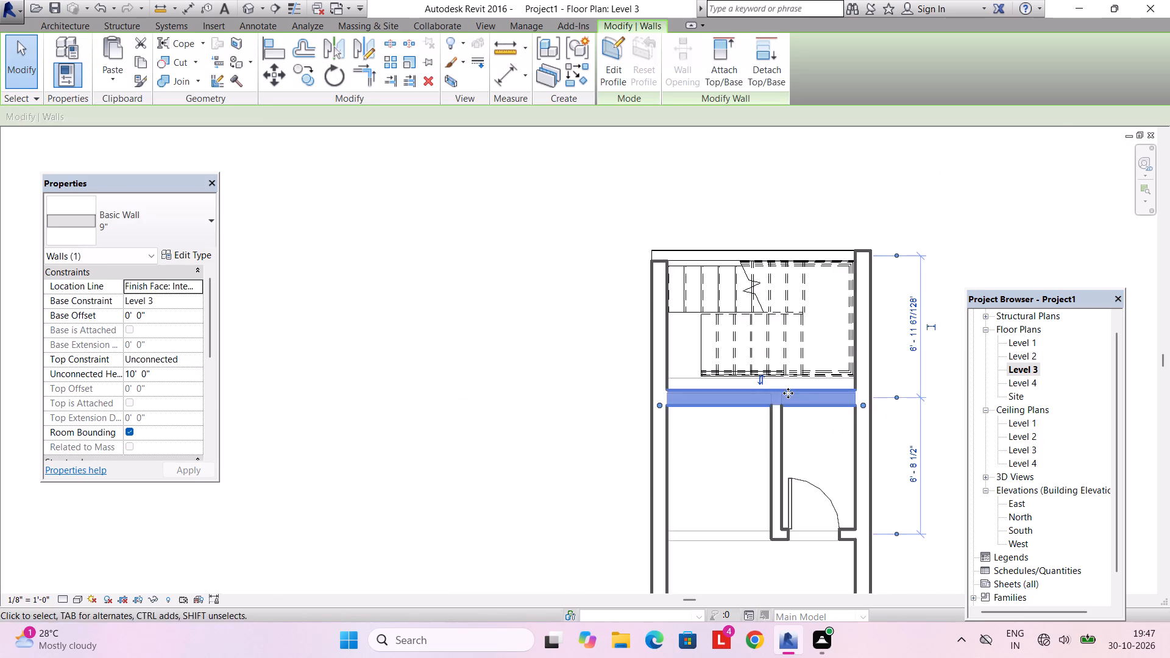
{"action": "key", "text": "Up"}
{"action": "key", "text": "Up"}
{"action": "key", "text": "Up"}
{"action": "key", "text": "Up"}
{"action": "key", "text": "Down"}
{"action": "scroll", "coordinate": [788, 393], "scroll_direction": "up", "scroll_amount": 7}
{"action": "key", "text": "Up"}
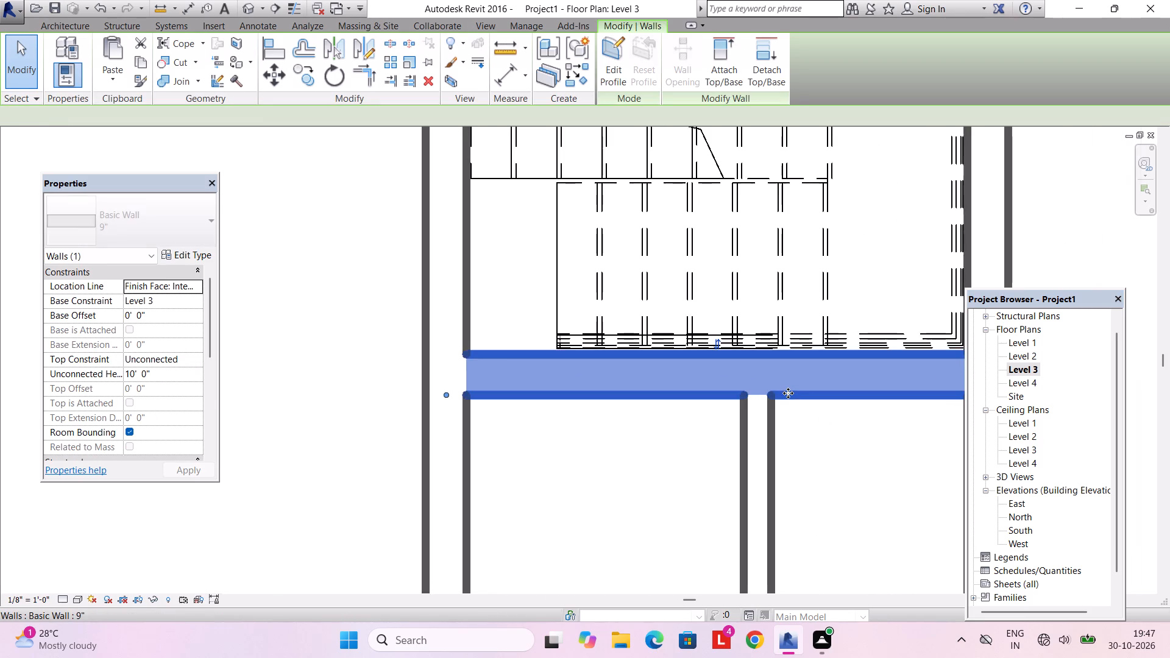
{"action": "key", "text": "Escape"}
{"action": "scroll", "coordinate": [809, 377], "scroll_direction": "down", "scroll_amount": 8}
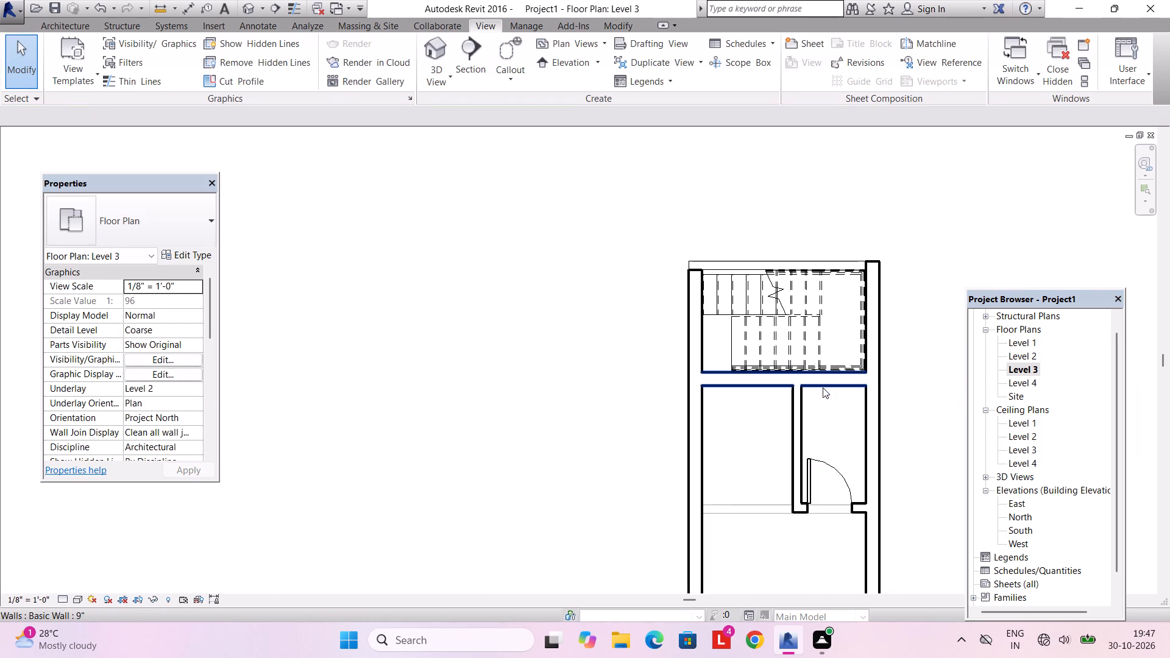
{"action": "middle_click_drag", "start_coordinate": [823, 387], "coordinate": [775, 370]}
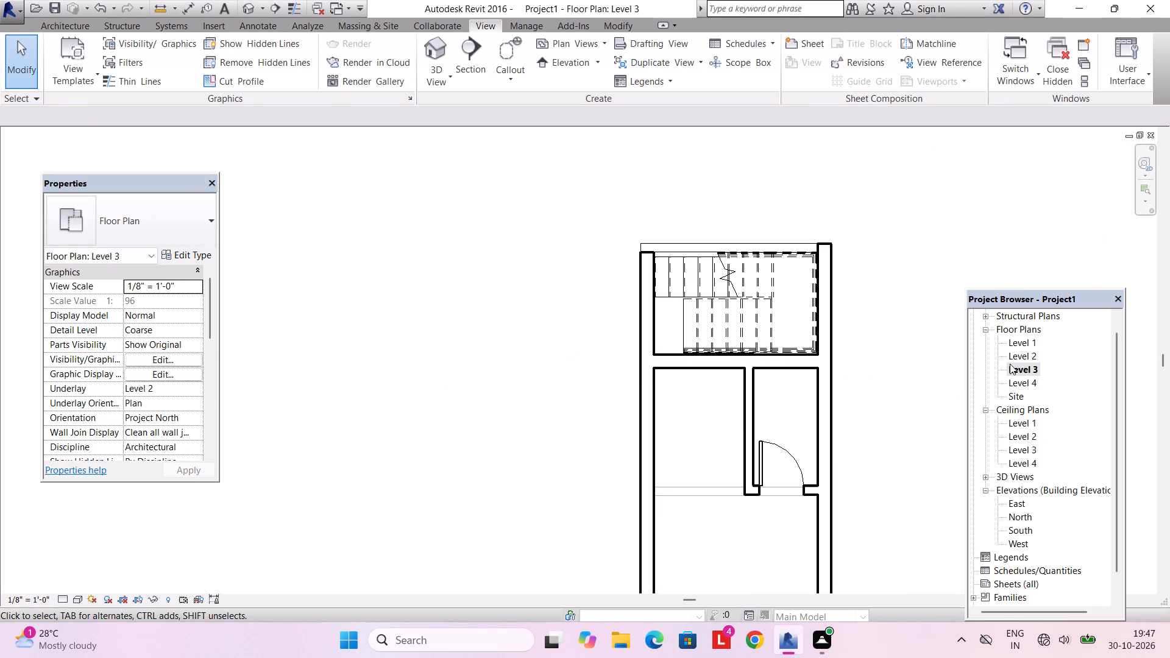
On the Level 2 plan, create a rectangular shaft opening spanning the stairwell between the inner faces of its surrounding walls.
{"action": "double_click", "coordinate": [1019, 355]}
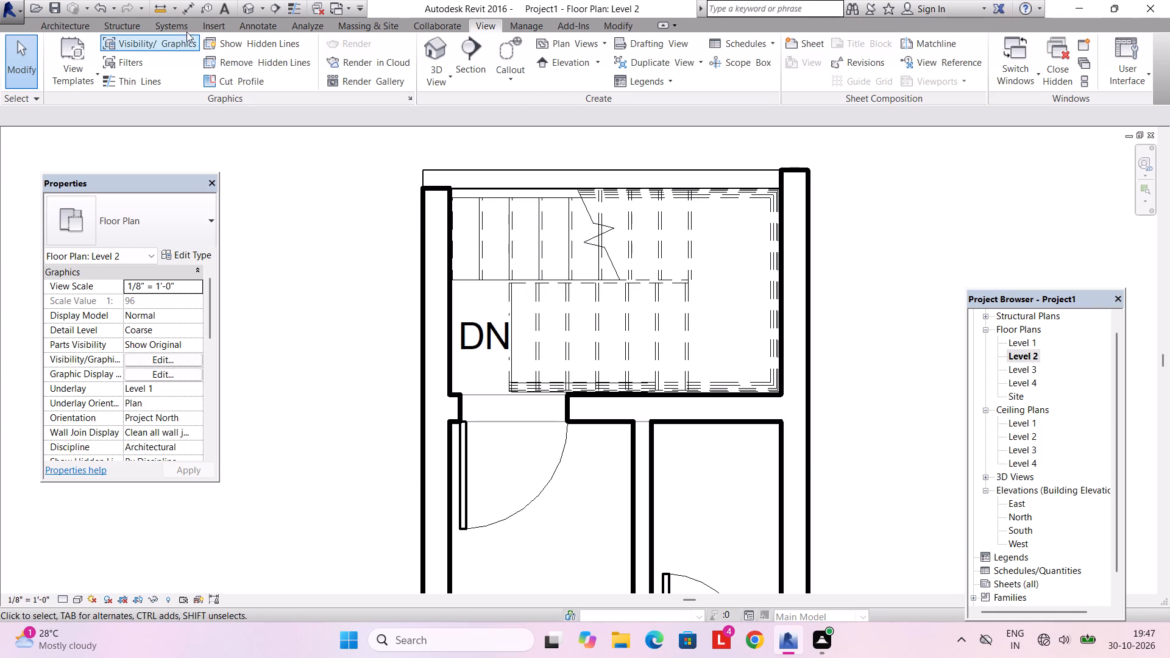
{"action": "left_click", "coordinate": [65, 25]}
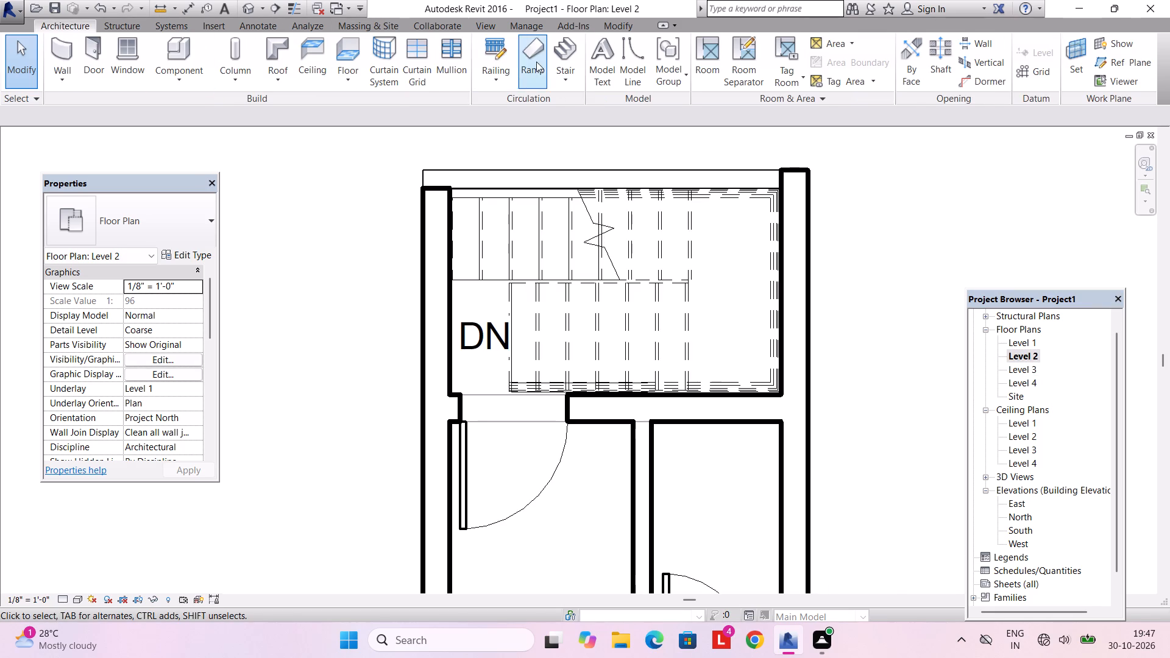
{"action": "left_click", "coordinate": [941, 54]}
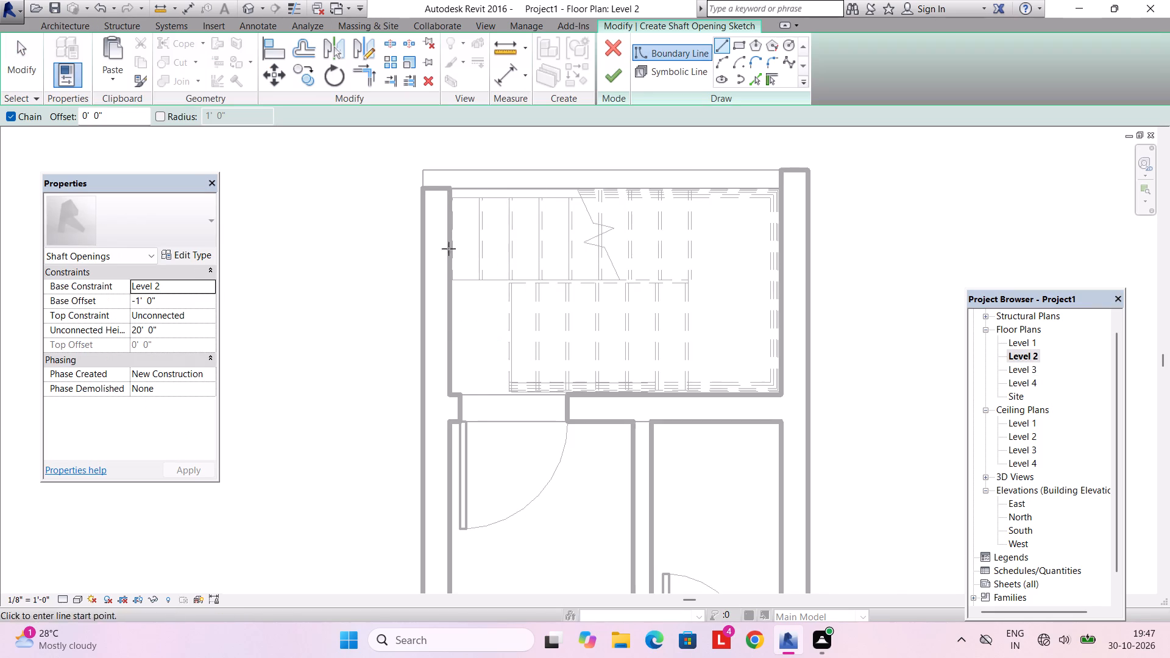
{"action": "scroll", "coordinate": [444, 242], "scroll_direction": "up", "scroll_amount": 4}
{"action": "left_click", "coordinate": [744, 48]}
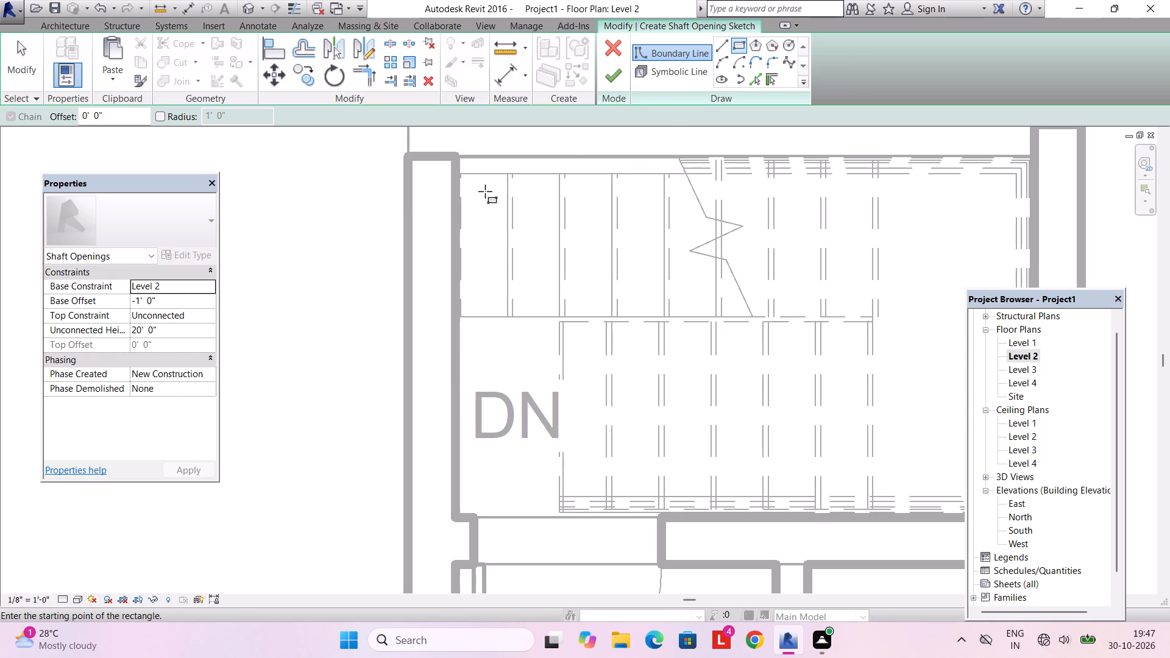
{"action": "left_click", "coordinate": [453, 149]}
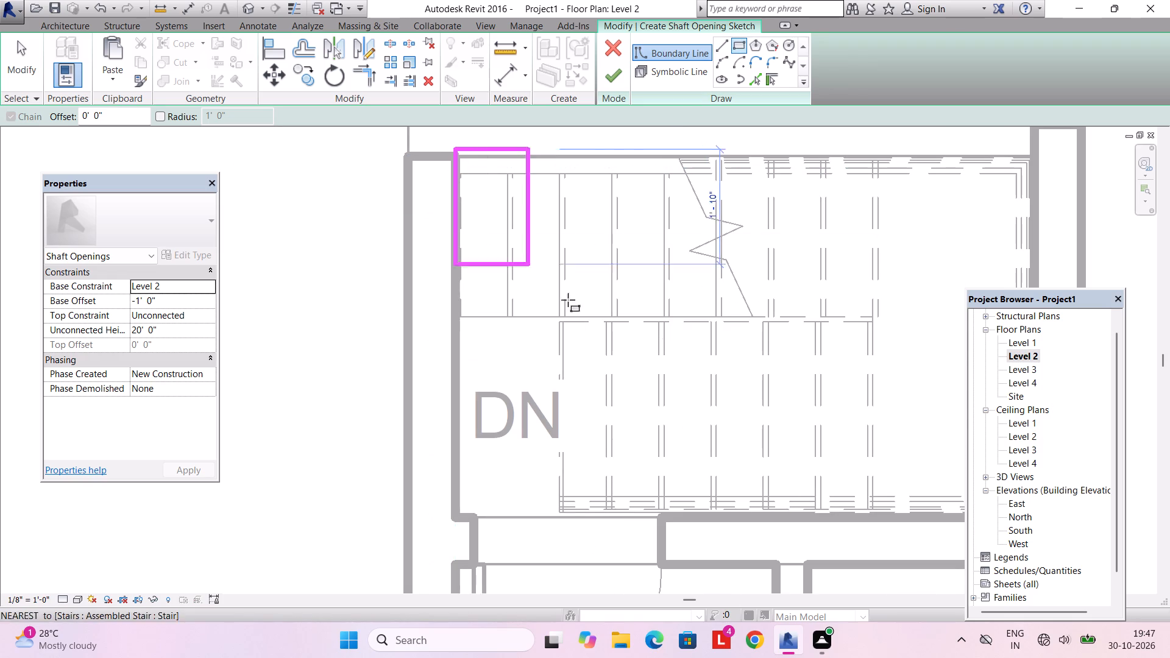
{"action": "scroll", "coordinate": [607, 347], "scroll_direction": "down", "scroll_amount": 3}
{"action": "key", "text": "Escape"}
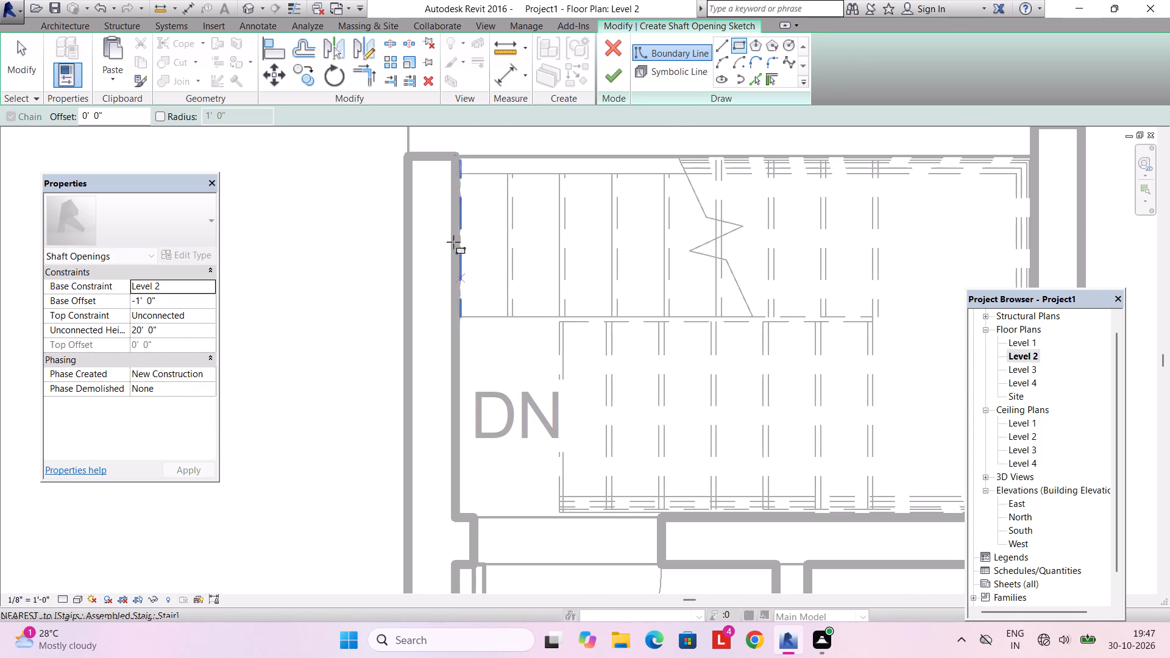
{"action": "left_click", "coordinate": [458, 153]}
{"action": "scroll", "coordinate": [622, 397], "scroll_direction": "down", "scroll_amount": 1}
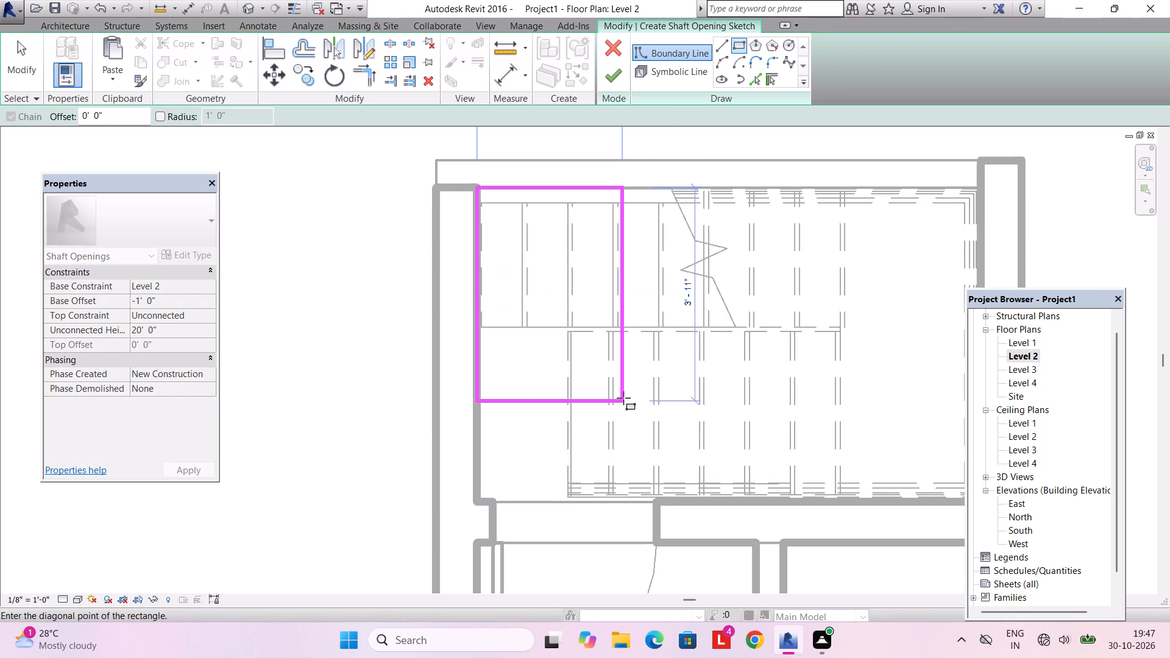
{"action": "middle_click_drag", "start_coordinate": [619, 392], "coordinate": [563, 352]}
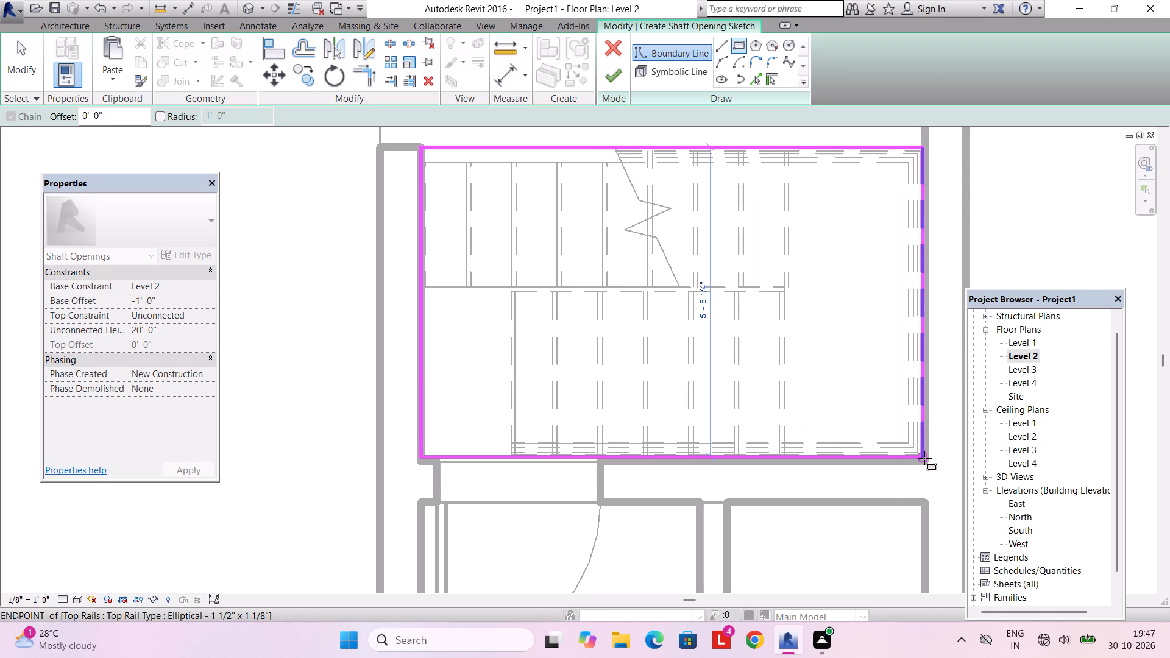
{"action": "left_click", "coordinate": [929, 460]}
{"action": "left_click", "coordinate": [612, 65]}
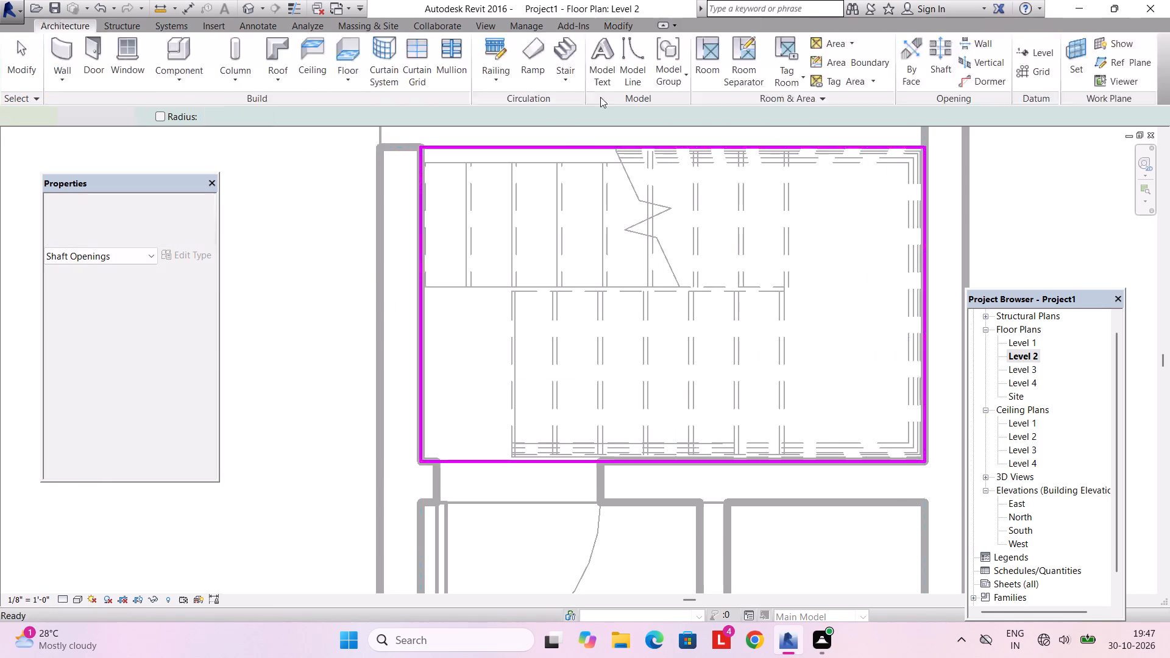
{"action": "key", "text": "Escape"}
In the 3D view, stretch the top of the stairwell shaft opening upward so it cuts through the roof slab.
{"action": "left_click", "coordinate": [482, 27]}
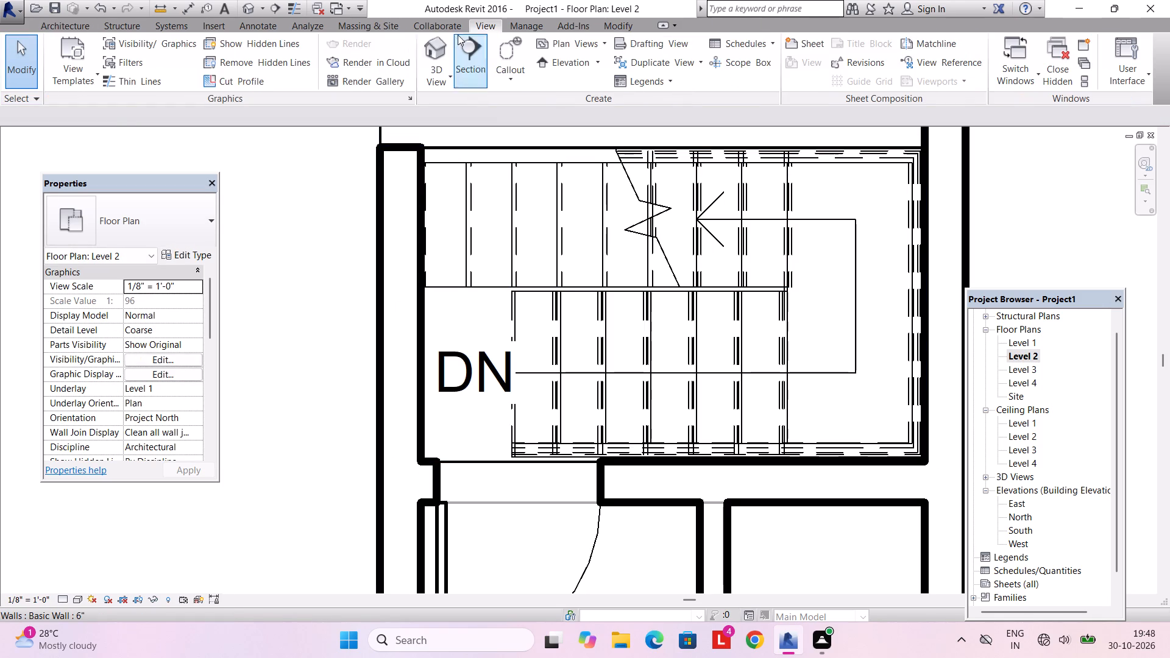
{"action": "left_click", "coordinate": [447, 38]}
{"action": "scroll", "coordinate": [544, 250], "scroll_direction": "down", "scroll_amount": 4}
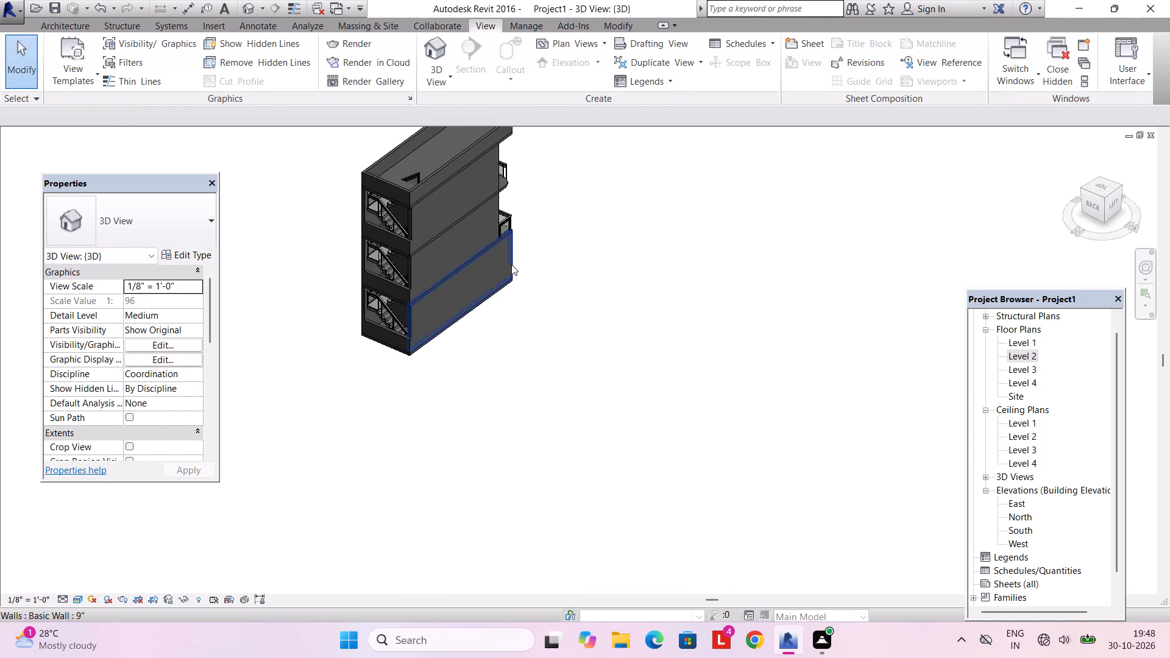
{"action": "middle_click_drag", "start_coordinate": [419, 296], "coordinate": [486, 352]}
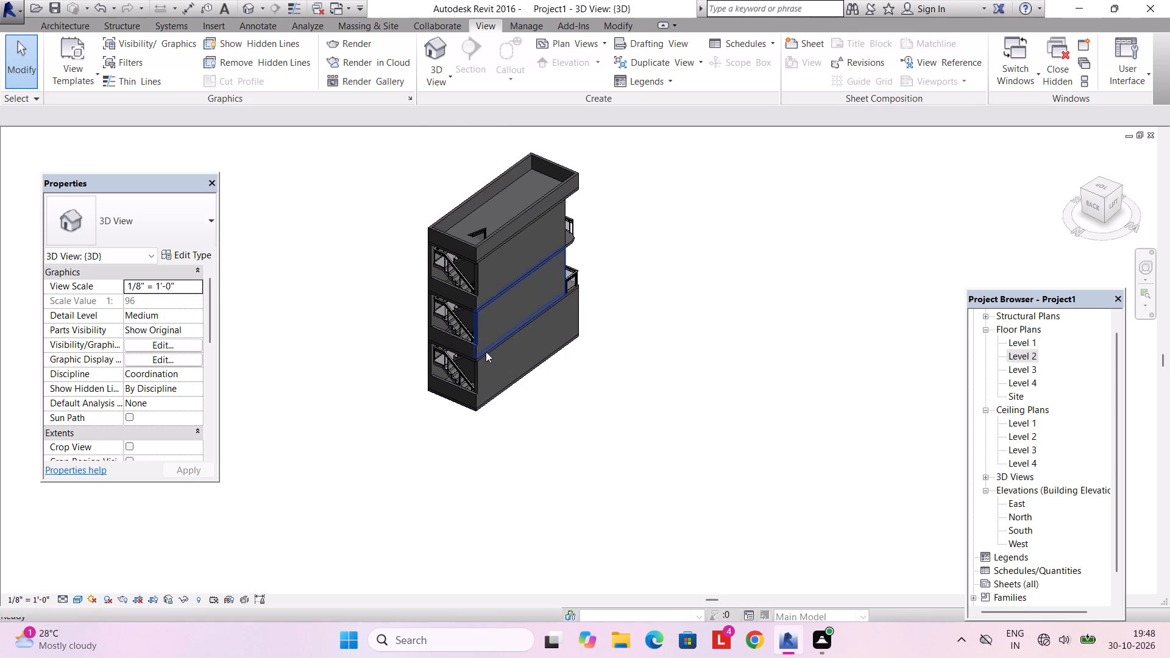
{"action": "middle_click_drag", "start_coordinate": [464, 342], "coordinate": [539, 324], "text": "shift"}
{"action": "scroll", "coordinate": [497, 320], "scroll_direction": "up", "scroll_amount": 5}
{"action": "middle_click_drag", "start_coordinate": [460, 320], "coordinate": [536, 425], "text": "shift"}
{"action": "middle_click_drag", "start_coordinate": [443, 355], "coordinate": [453, 377], "text": "shift"}
{"action": "key", "text": "Escape"}
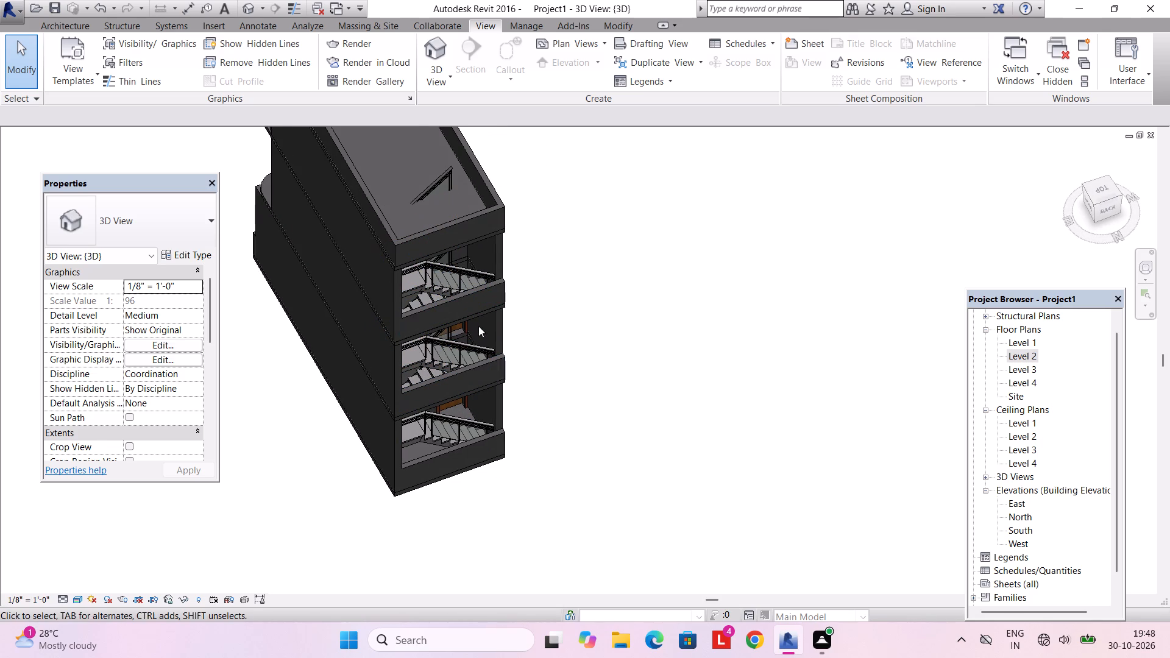
{"action": "left_click", "coordinate": [473, 322]}
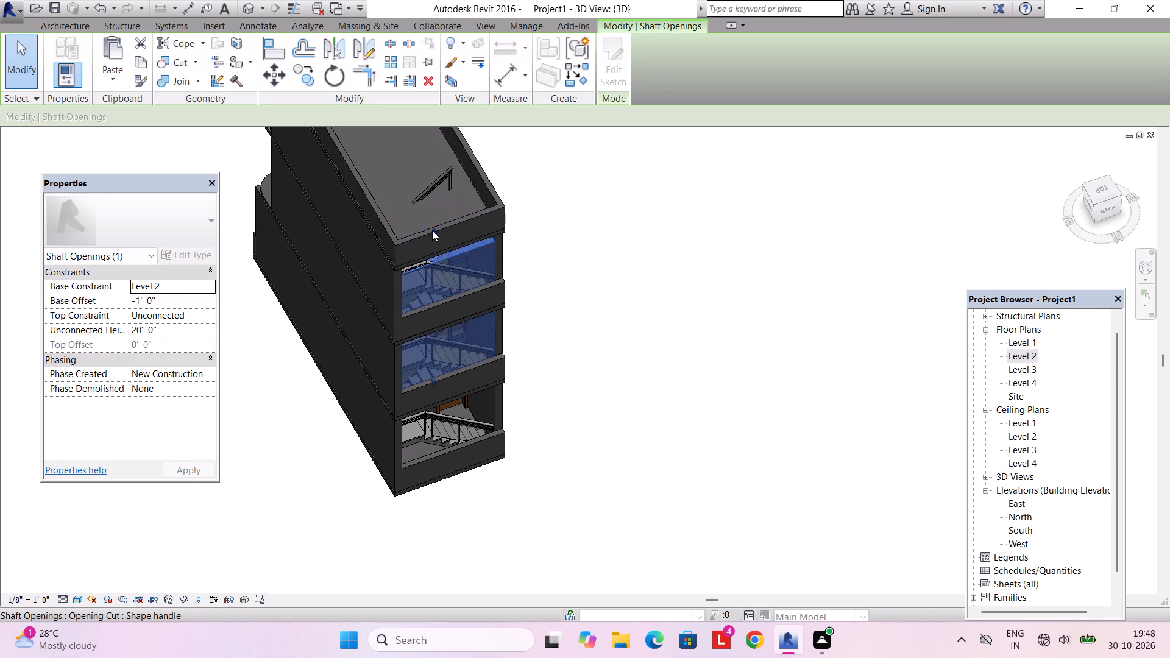
{"action": "left_click_drag", "start_coordinate": [432, 229], "coordinate": [419, 170]}
{"action": "key", "text": "Escape"}
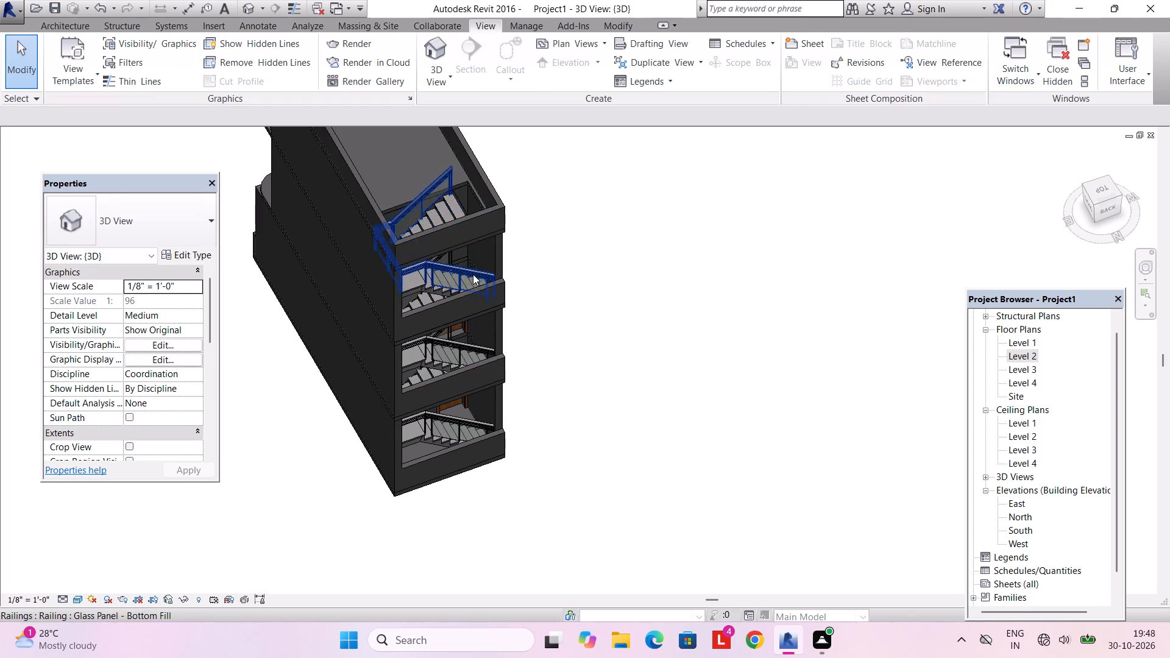
Examine the roof opening and the top stair flight in 3D from above, the front and the rear.
{"action": "scroll", "coordinate": [472, 277], "scroll_direction": "down", "scroll_amount": 3}
{"action": "middle_click_drag", "start_coordinate": [430, 310], "coordinate": [479, 358], "text": "shift"}
{"action": "scroll", "coordinate": [418, 255], "scroll_direction": "up", "scroll_amount": 3}
{"action": "middle_click_drag", "start_coordinate": [418, 250], "coordinate": [512, 333], "text": "shift"}
{"action": "scroll", "coordinate": [481, 338], "scroll_direction": "up", "scroll_amount": 2}
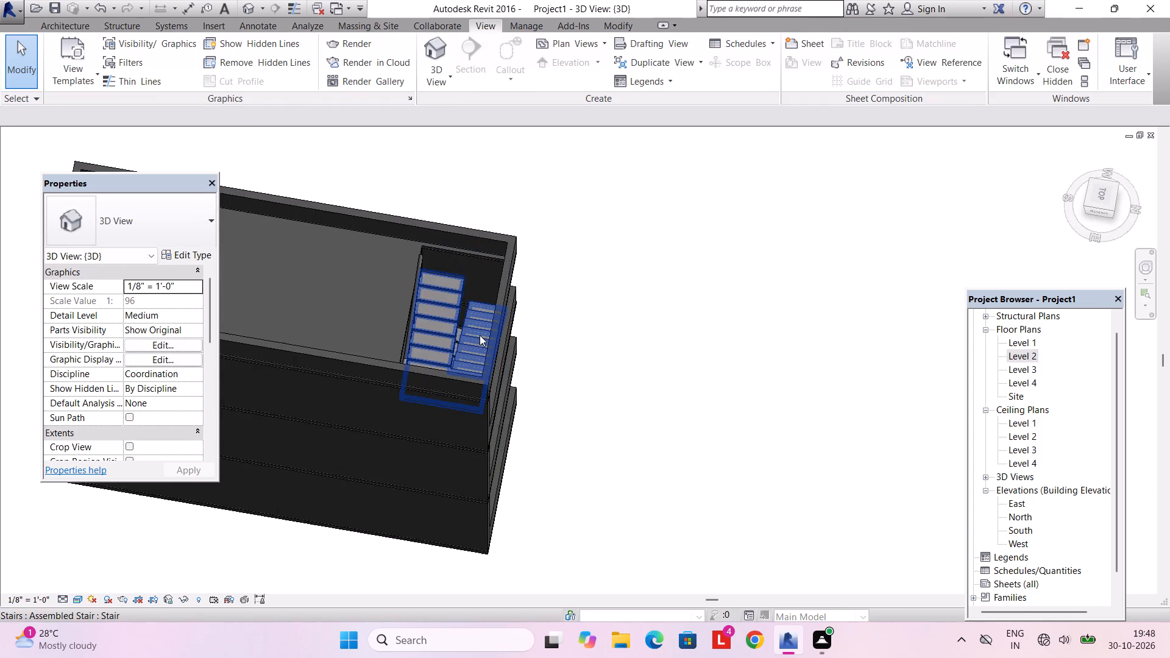
{"action": "scroll", "coordinate": [480, 335], "scroll_direction": "up", "scroll_amount": 2}
{"action": "middle_click_drag", "start_coordinate": [458, 334], "coordinate": [492, 225], "text": "shift"}
{"action": "scroll", "coordinate": [487, 226], "scroll_direction": "down", "scroll_amount": 4}
{"action": "middle_click_drag", "start_coordinate": [447, 249], "coordinate": [474, 297], "text": "shift"}
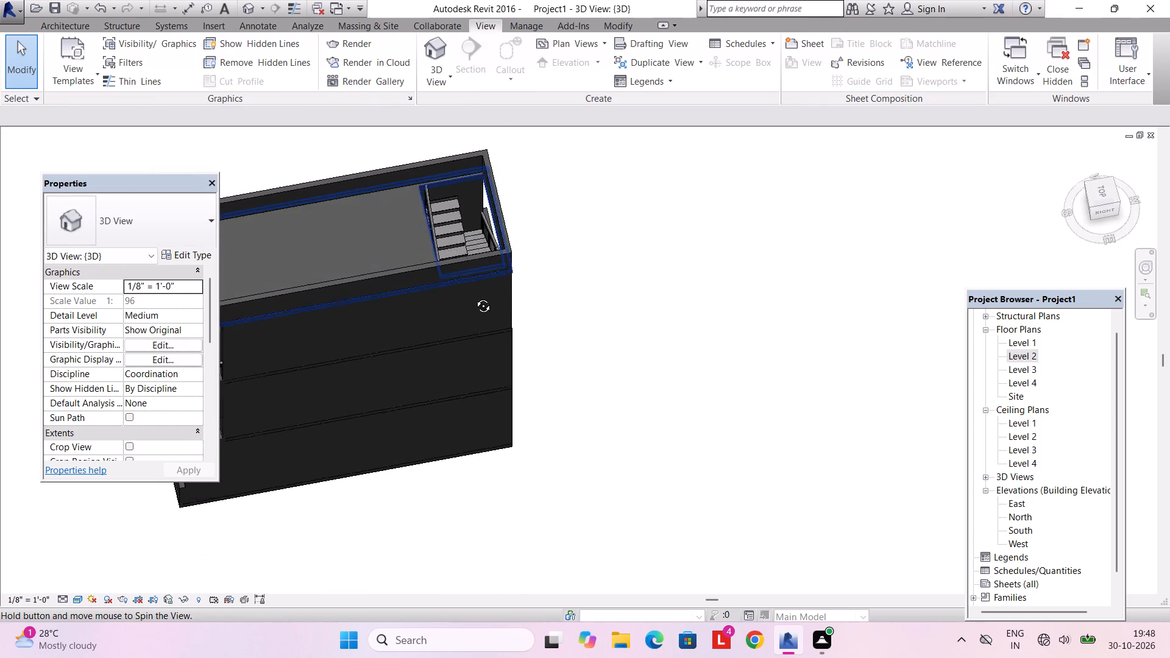
{"action": "middle_click_drag", "start_coordinate": [474, 297], "coordinate": [625, 211], "text": "shift"}
{"action": "middle_click_drag", "start_coordinate": [434, 239], "coordinate": [482, 232], "text": "shift"}
{"action": "scroll", "coordinate": [422, 202], "scroll_direction": "up", "scroll_amount": 5}
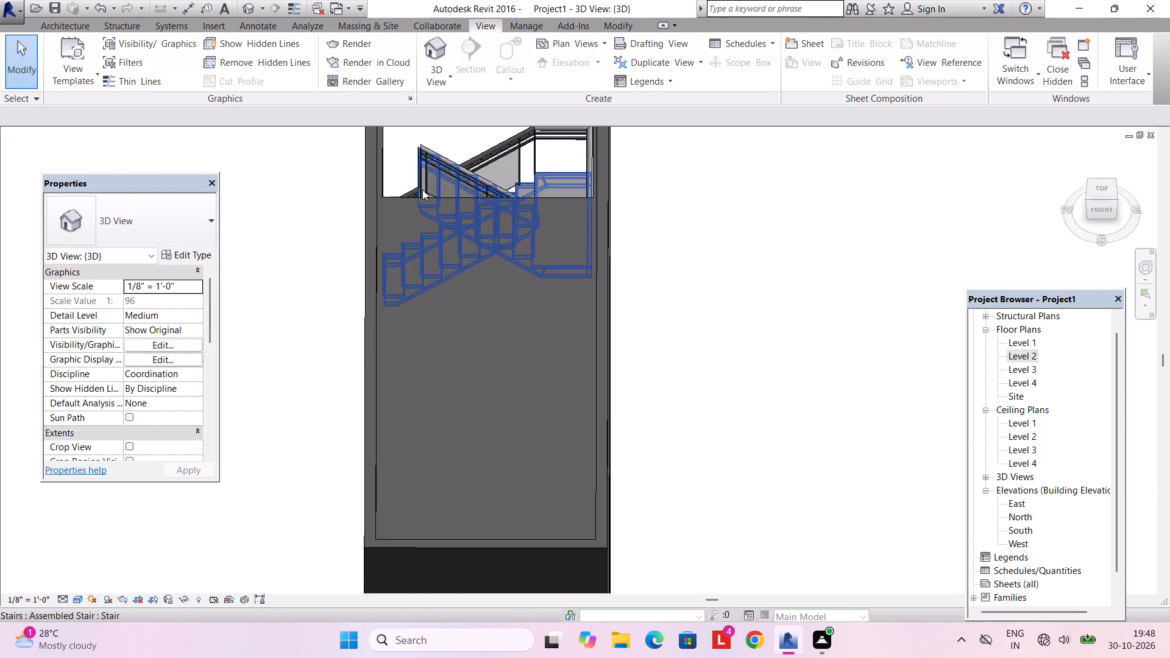
{"action": "middle_click_drag", "start_coordinate": [429, 202], "coordinate": [592, 183], "text": "shift"}
{"action": "middle_click_drag", "start_coordinate": [502, 203], "coordinate": [706, 242]}
{"action": "middle_click_drag", "start_coordinate": [619, 226], "coordinate": [675, 221], "text": "shift"}
{"action": "scroll", "coordinate": [594, 183], "scroll_direction": "up", "scroll_amount": 3}
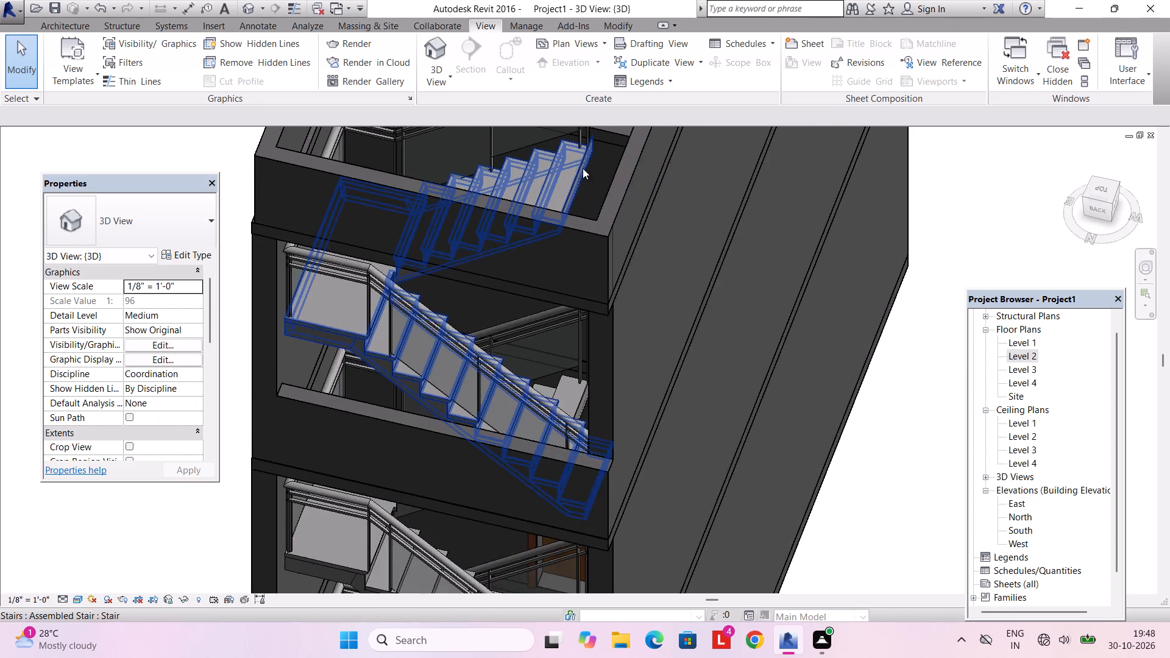
{"action": "middle_click_drag", "start_coordinate": [576, 177], "coordinate": [601, 104], "text": "shift"}
{"action": "middle_click_drag", "start_coordinate": [565, 176], "coordinate": [572, 488]}
{"action": "middle_click_drag", "start_coordinate": [584, 385], "coordinate": [603, 309], "text": "shift"}
{"action": "middle_click_drag", "start_coordinate": [594, 289], "coordinate": [594, 475]}
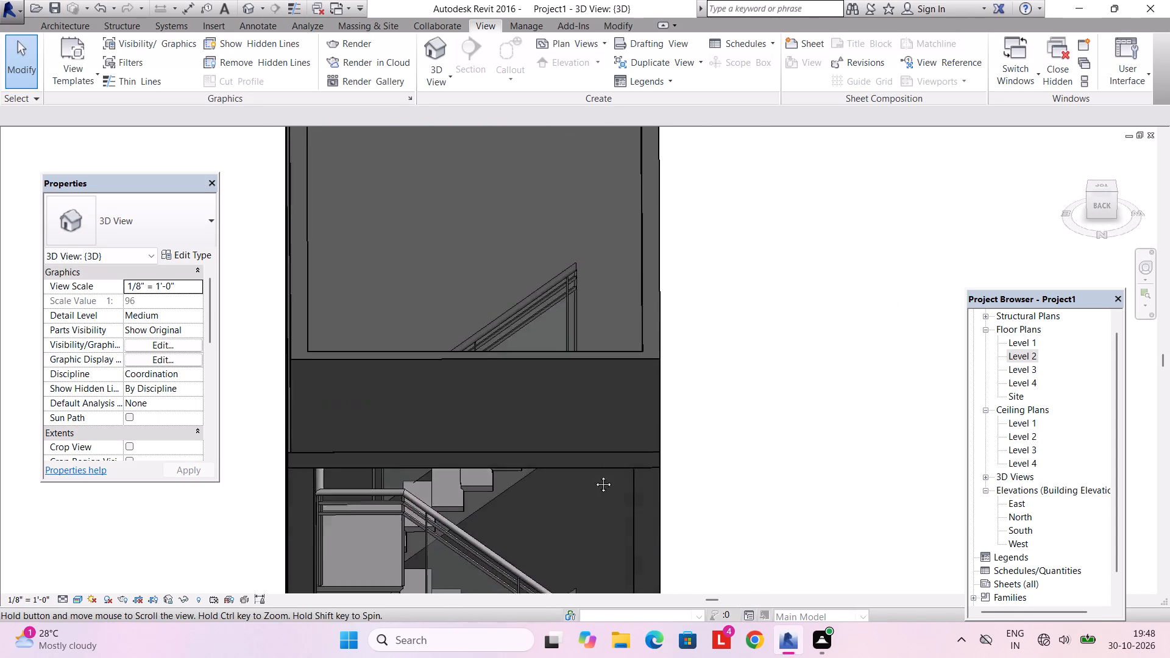
{"action": "middle_click_drag", "start_coordinate": [594, 475], "coordinate": [590, 497]}
{"action": "middle_click_drag", "start_coordinate": [577, 459], "coordinate": [594, 543]}
{"action": "middle_click_drag", "start_coordinate": [575, 525], "coordinate": [552, 369]}
{"action": "middle_click_drag", "start_coordinate": [551, 376], "coordinate": [561, 409], "text": "shift"}
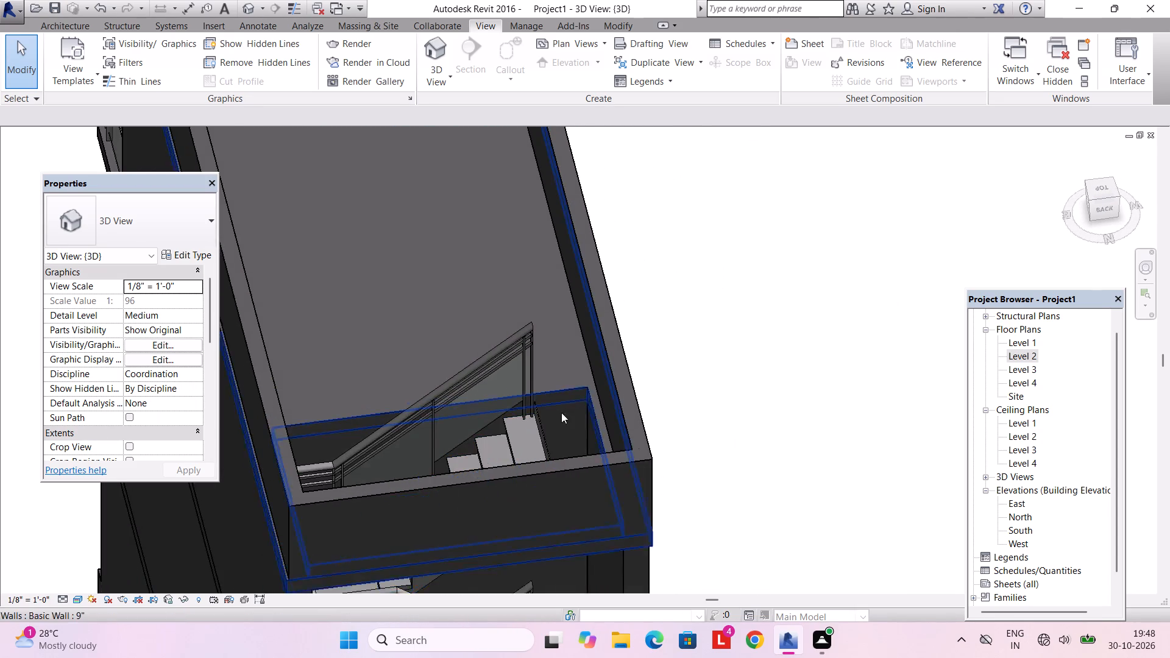
{"action": "scroll", "coordinate": [545, 448], "scroll_direction": "up", "scroll_amount": 3}
{"action": "scroll", "coordinate": [545, 452], "scroll_direction": "down", "scroll_amount": 7}
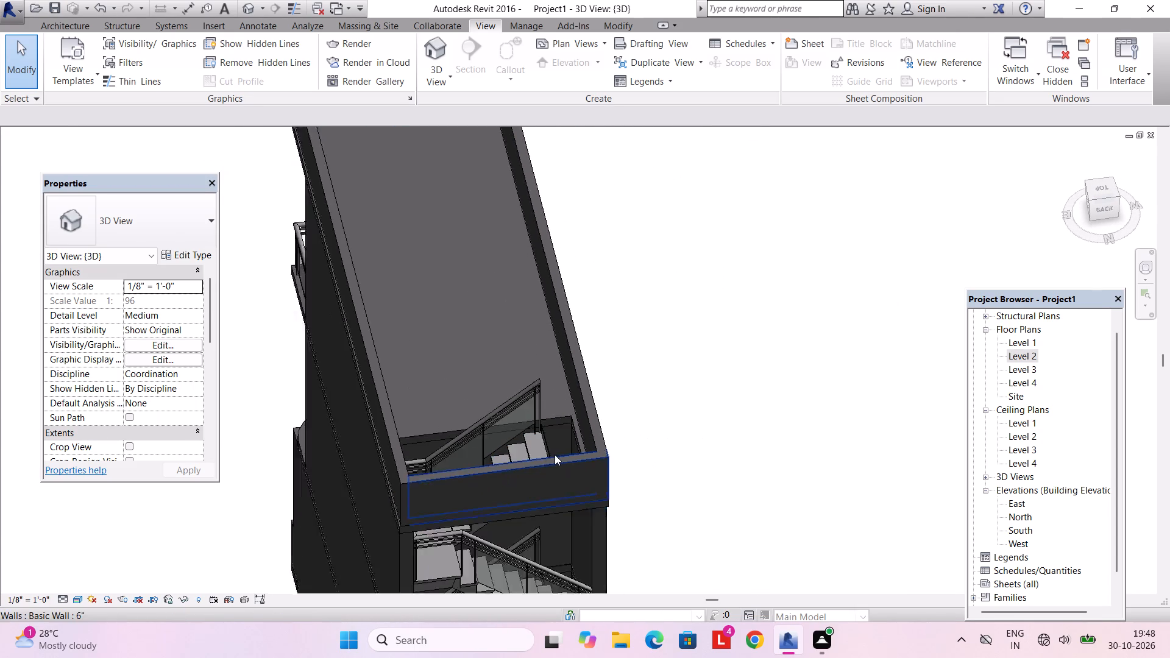
{"action": "scroll", "coordinate": [555, 455], "scroll_direction": "down", "scroll_amount": 1}
Examine the stair flights, landings and door access on each storey from the rear of the building in 3D.
{"action": "middle_click_drag", "start_coordinate": [555, 456], "coordinate": [478, 305]}
{"action": "middle_click_drag", "start_coordinate": [481, 333], "coordinate": [559, 303], "text": "shift"}
{"action": "middle_click_drag", "start_coordinate": [532, 410], "coordinate": [520, 394]}
{"action": "middle_click_drag", "start_coordinate": [492, 396], "coordinate": [369, 453], "text": "shift"}
{"action": "scroll", "coordinate": [433, 428], "scroll_direction": "up", "scroll_amount": 6}
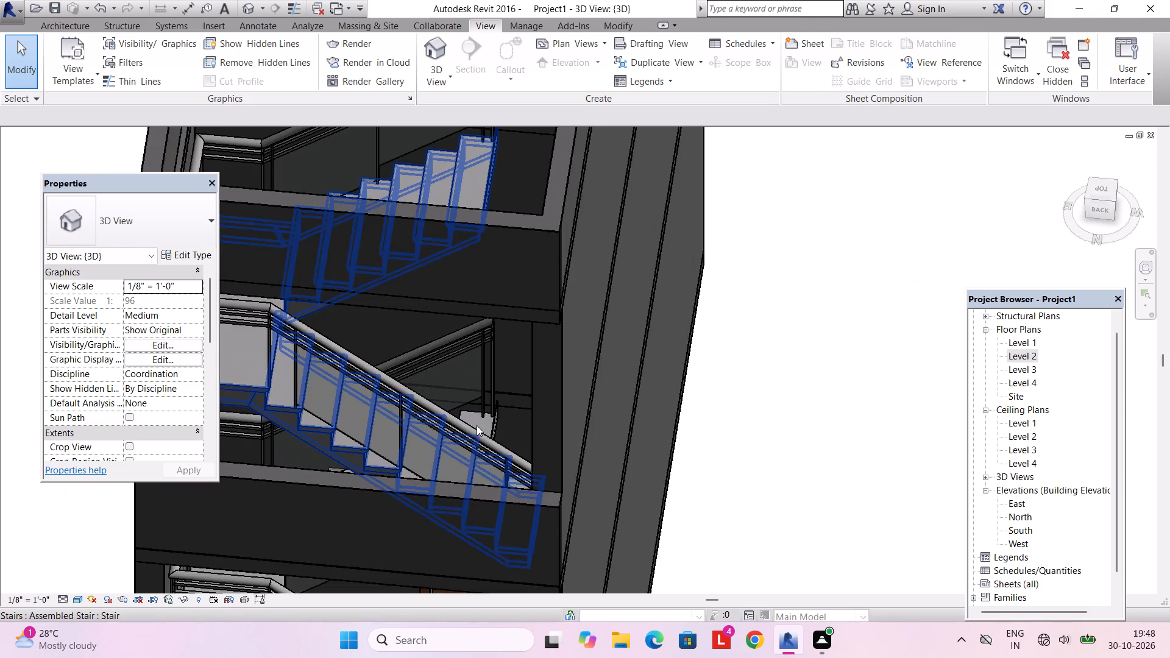
{"action": "middle_click_drag", "start_coordinate": [481, 428], "coordinate": [536, 487], "text": "shift"}
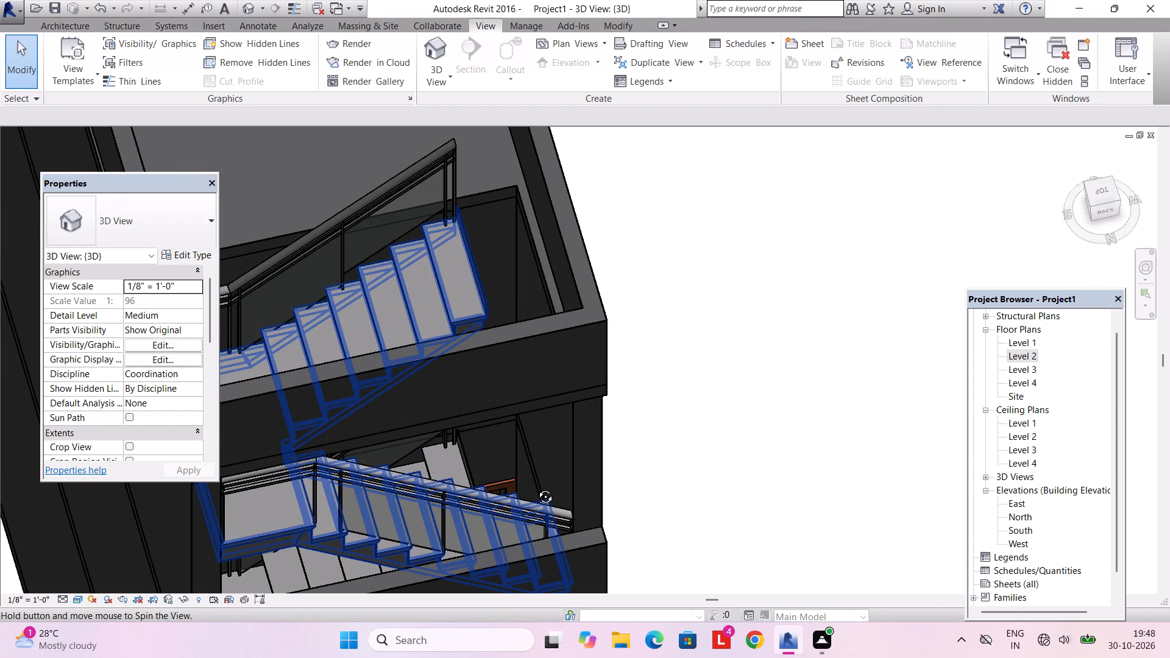
{"action": "middle_click_drag", "start_coordinate": [536, 487], "coordinate": [487, 295], "text": "shift"}
{"action": "scroll", "coordinate": [487, 295], "scroll_direction": "down", "scroll_amount": 6}
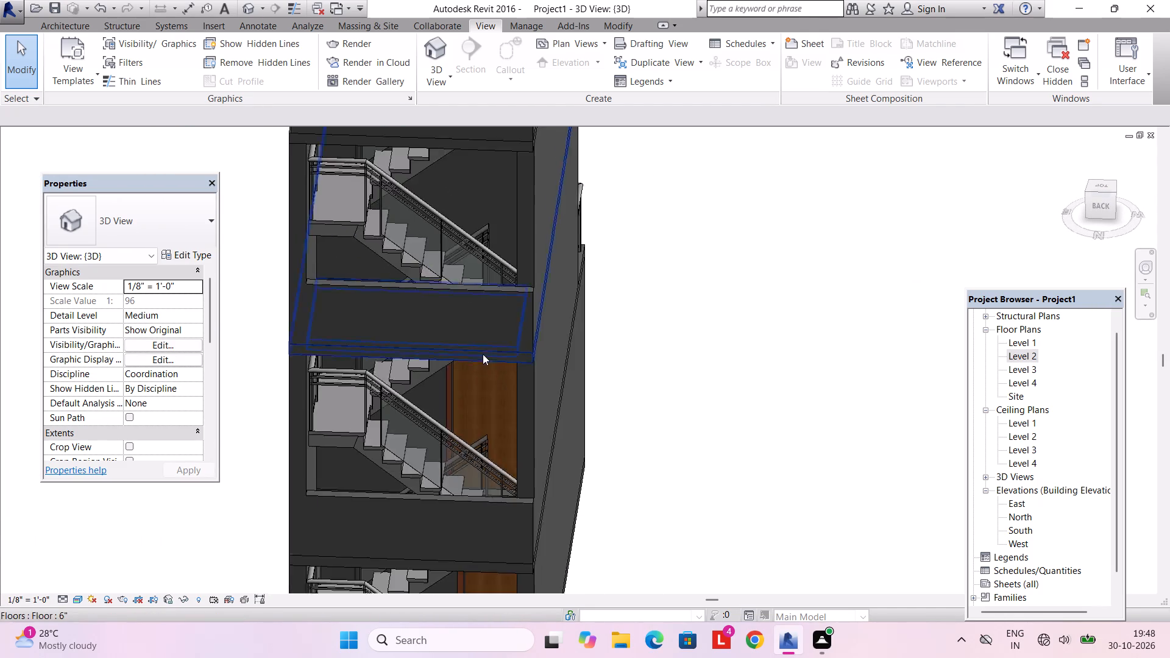
{"action": "scroll", "coordinate": [483, 354], "scroll_direction": "down", "scroll_amount": 1}
{"action": "middle_click_drag", "start_coordinate": [485, 367], "coordinate": [467, 302]}
{"action": "middle_click_drag", "start_coordinate": [458, 339], "coordinate": [495, 425], "text": "shift"}
{"action": "scroll", "coordinate": [447, 377], "scroll_direction": "up", "scroll_amount": 3}
{"action": "middle_click_drag", "start_coordinate": [447, 370], "coordinate": [447, 402], "text": "shift"}
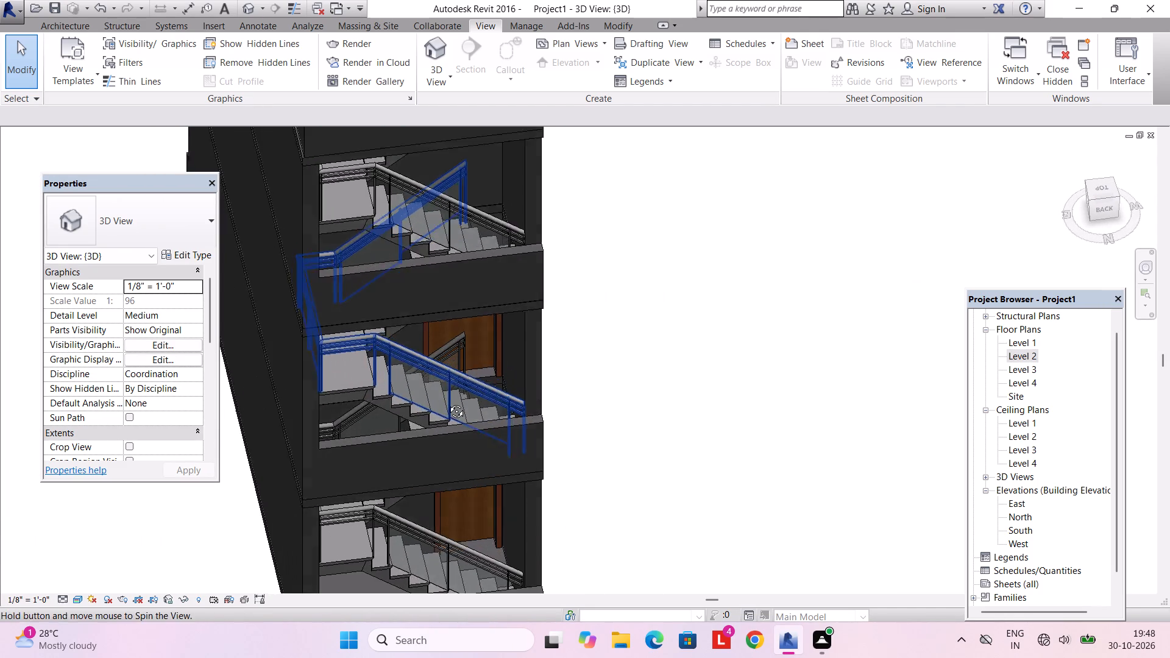
{"action": "middle_click_drag", "start_coordinate": [447, 402], "coordinate": [447, 416], "text": "shift"}
{"action": "scroll", "coordinate": [461, 402], "scroll_direction": "up", "scroll_amount": 4}
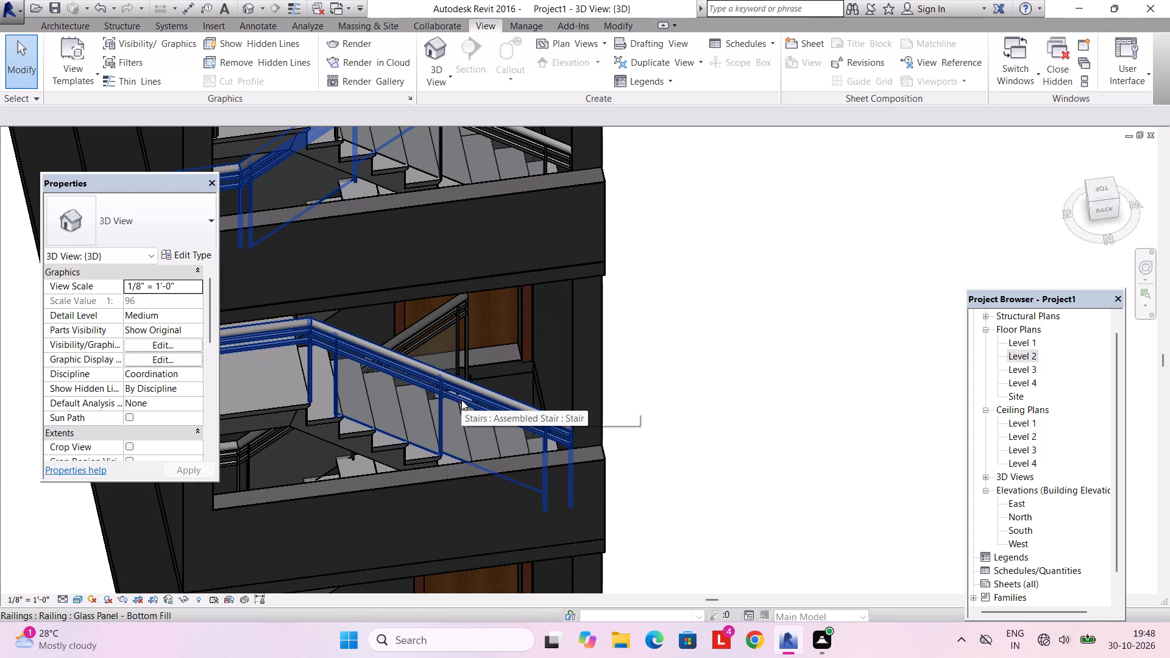
Delete the stairs on the Level 1, Level 2 and Level 3 floor plans, and check the Level 4 plan.
{"action": "middle_click_drag", "start_coordinate": [461, 400], "coordinate": [438, 431], "text": "shift"}
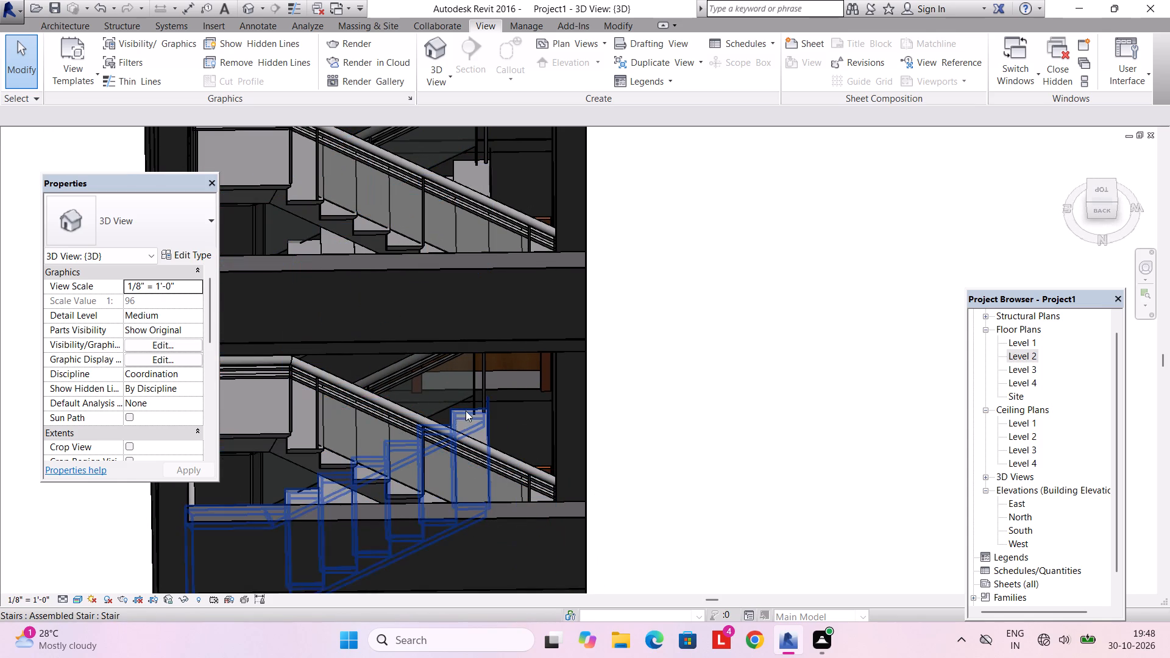
{"action": "scroll", "coordinate": [494, 394], "scroll_direction": "down", "scroll_amount": 8}
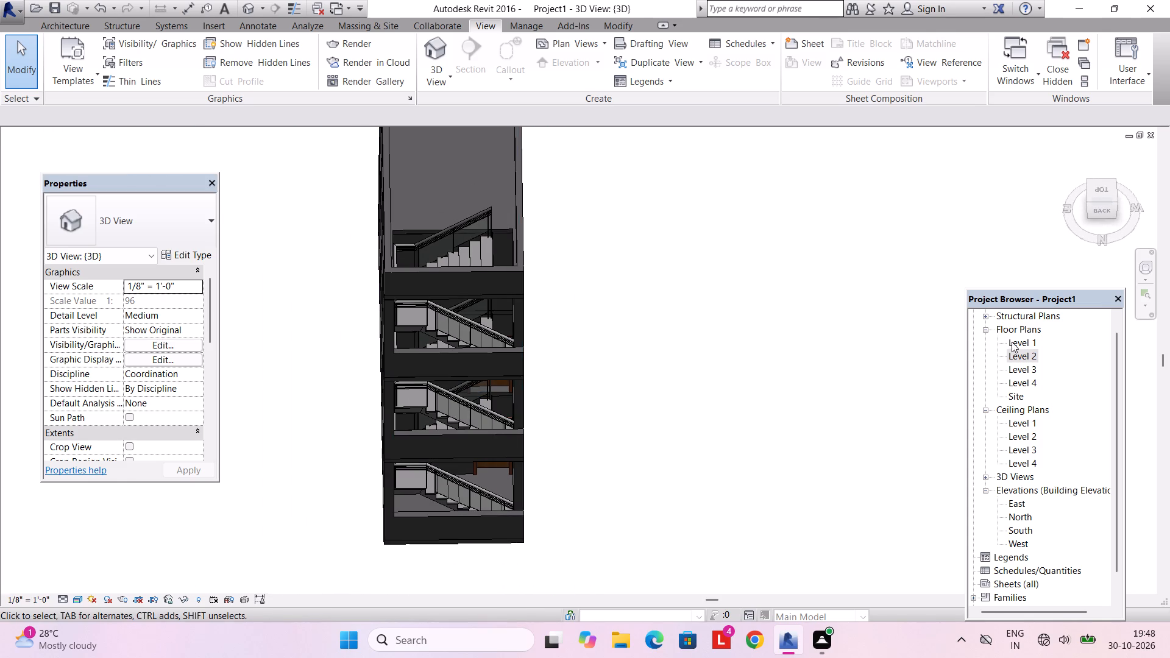
{"action": "double_click", "coordinate": [1012, 342]}
{"action": "scroll", "coordinate": [629, 403], "scroll_direction": "down", "scroll_amount": 8}
{"action": "middle_click_drag", "start_coordinate": [540, 430], "coordinate": [492, 286]}
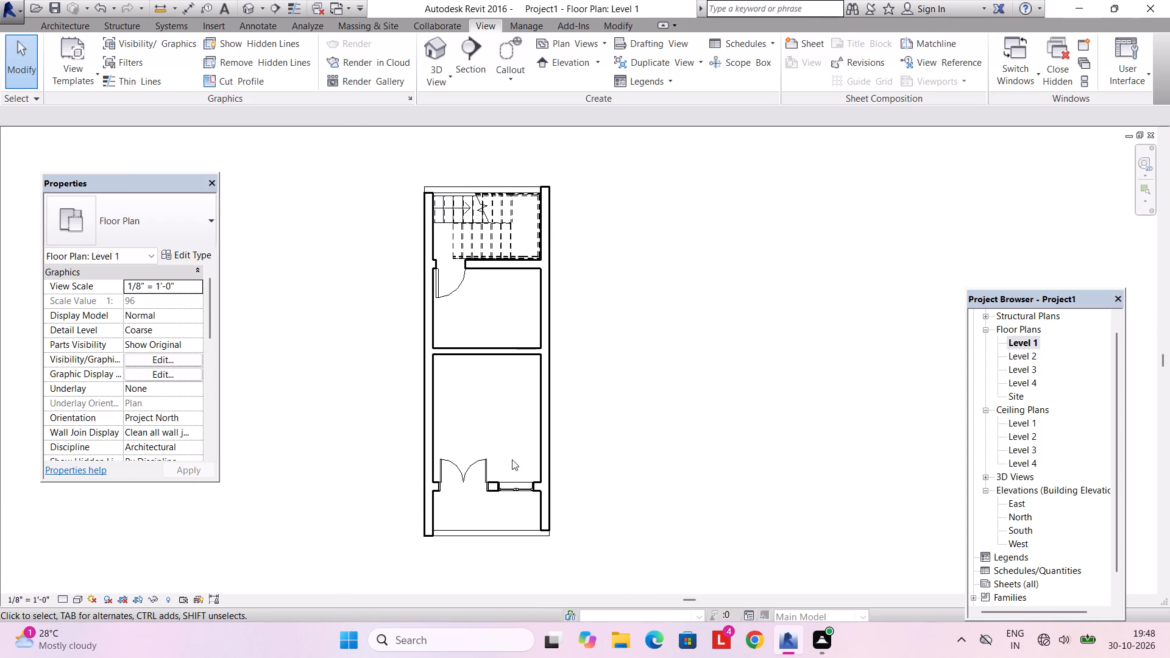
{"action": "left_click", "coordinate": [517, 233]}
{"action": "key", "text": "Delete"}
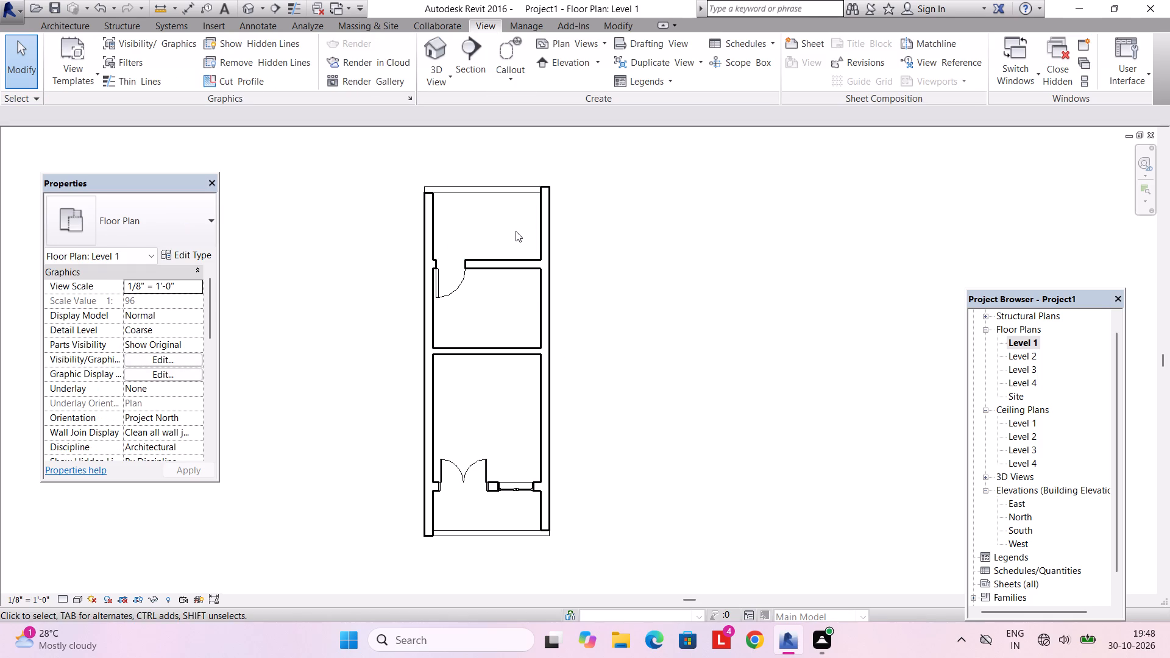
{"action": "double_click", "coordinate": [1031, 358]}
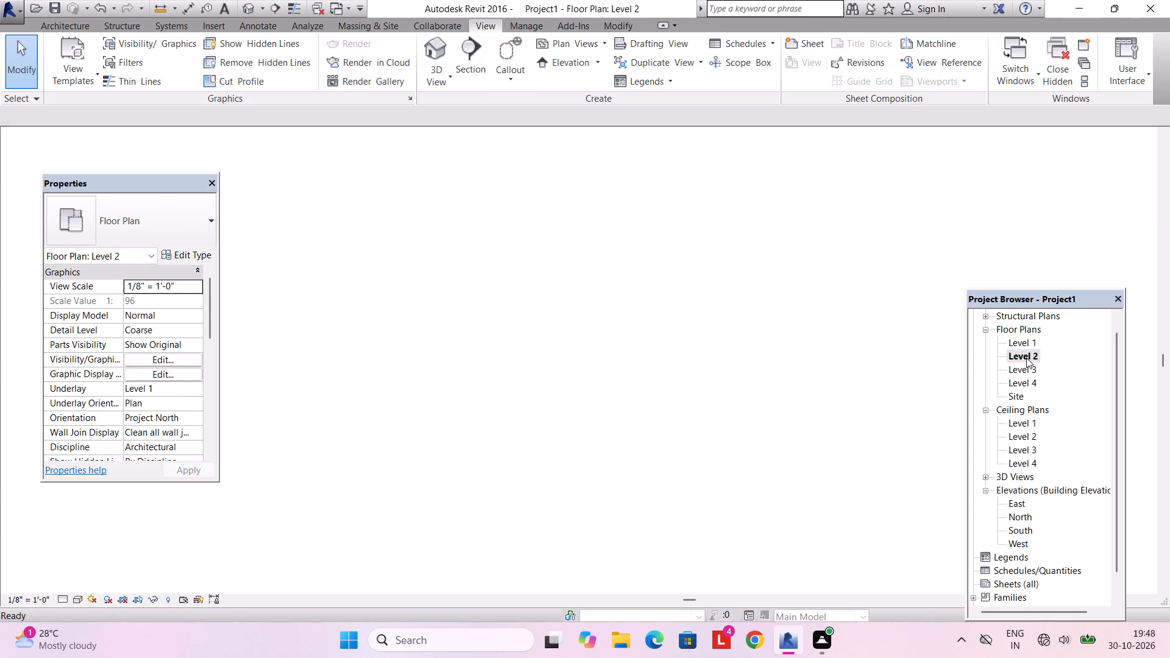
{"action": "left_click", "coordinate": [560, 243]}
{"action": "key", "text": "Delete"}
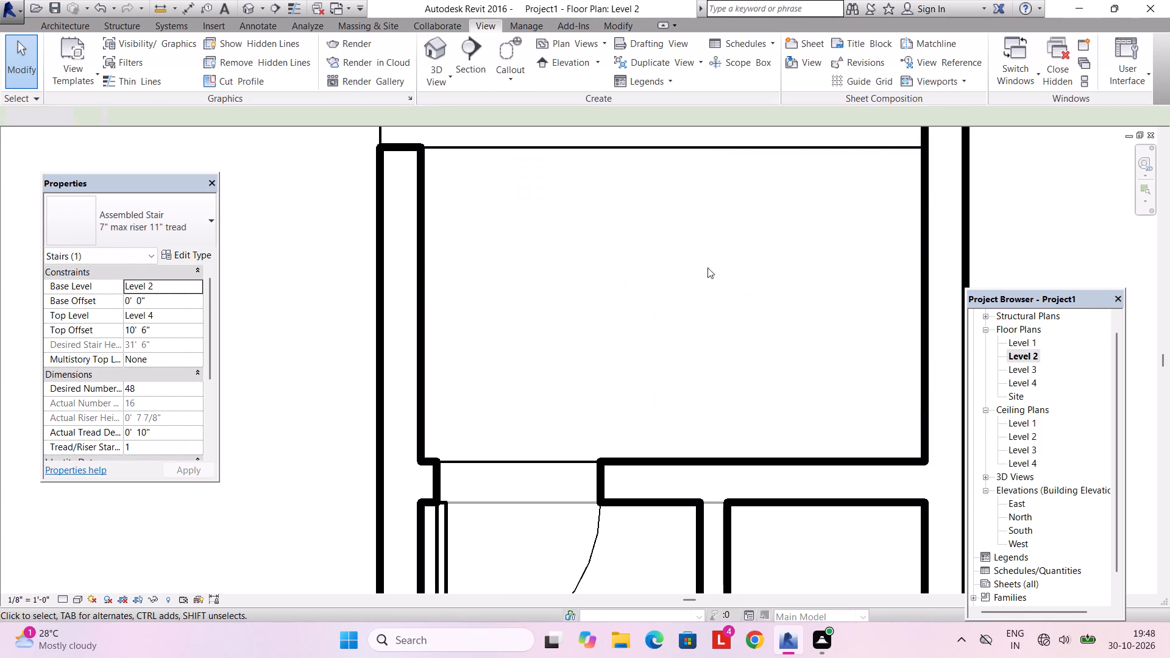
{"action": "scroll", "coordinate": [898, 340], "scroll_direction": "down", "scroll_amount": 3}
{"action": "double_click", "coordinate": [1018, 375]}
{"action": "left_click", "coordinate": [673, 332]}
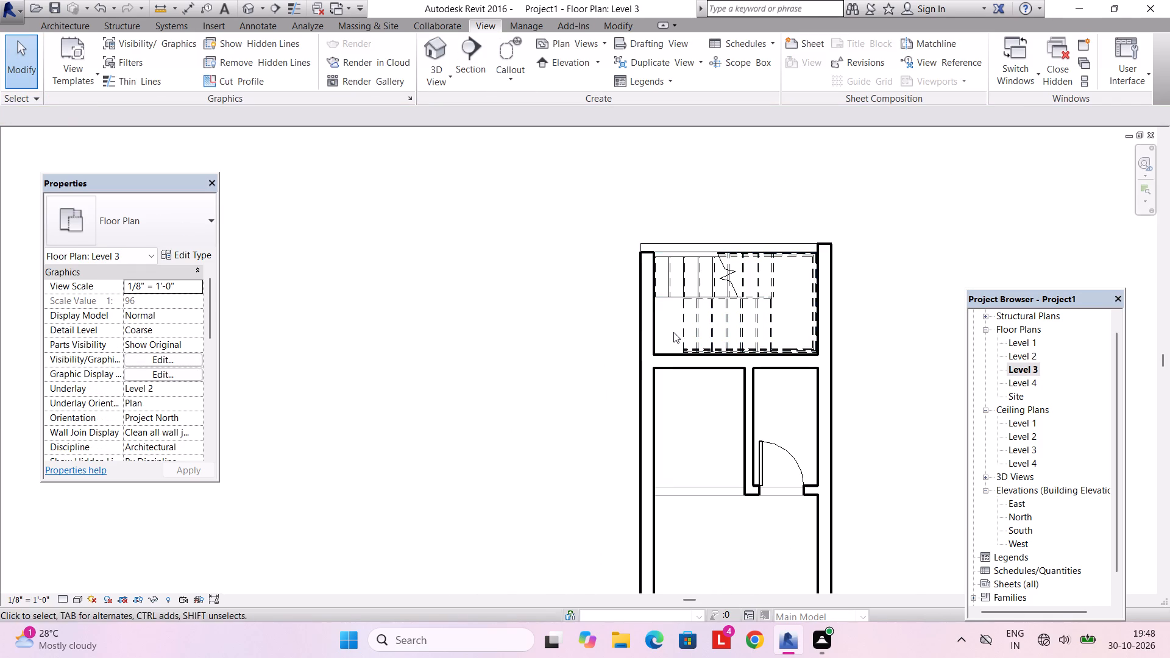
{"action": "left_click", "coordinate": [688, 331]}
{"action": "key", "text": "Delete"}
{"action": "double_click", "coordinate": [1030, 382]}
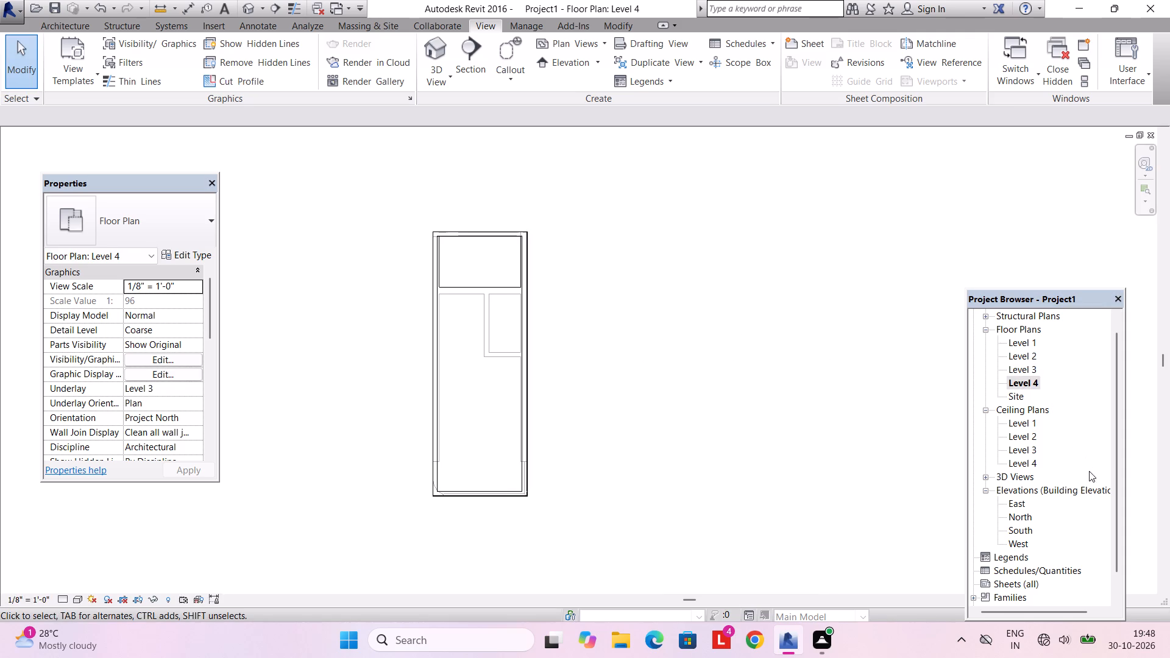
In the East elevation, set the elevation of Level 3 to 21' 2".
{"action": "double_click", "coordinate": [1013, 510]}
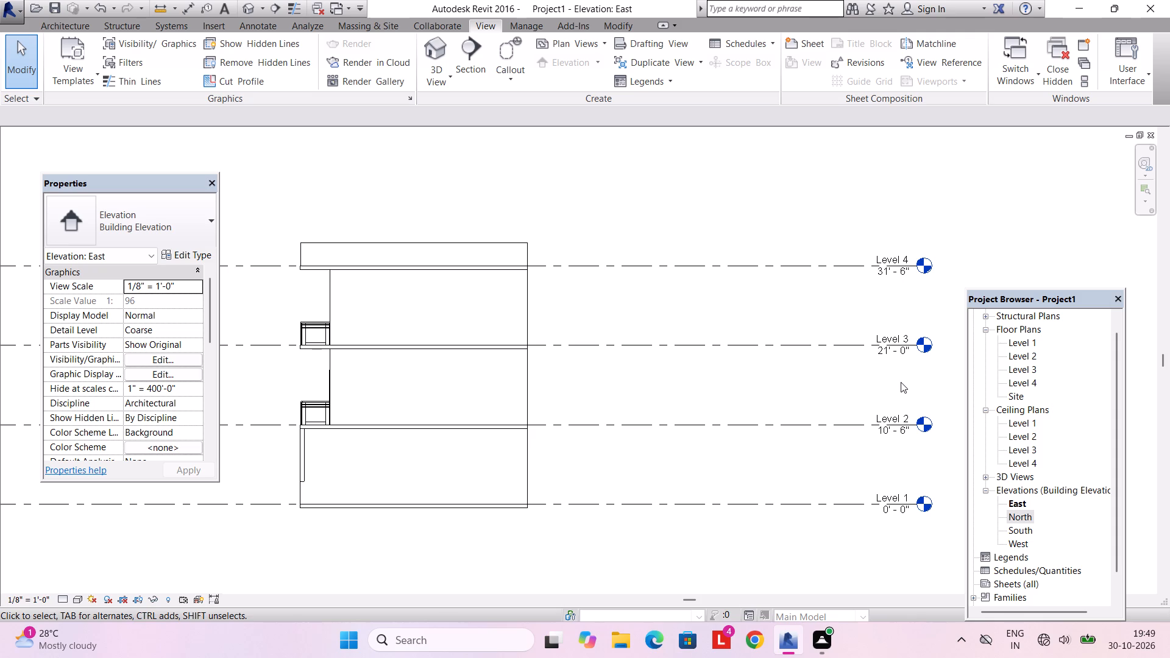
{"action": "scroll", "coordinate": [851, 366], "scroll_direction": "up", "scroll_amount": 2}
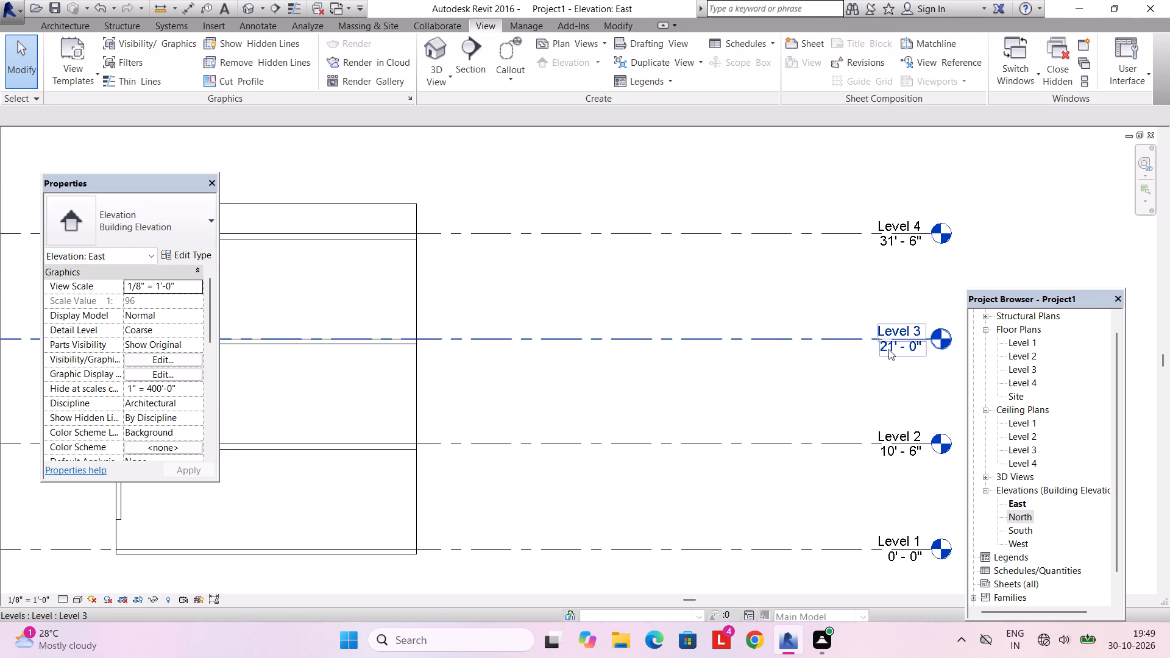
{"action": "scroll", "coordinate": [807, 378], "scroll_direction": "down", "scroll_amount": 3}
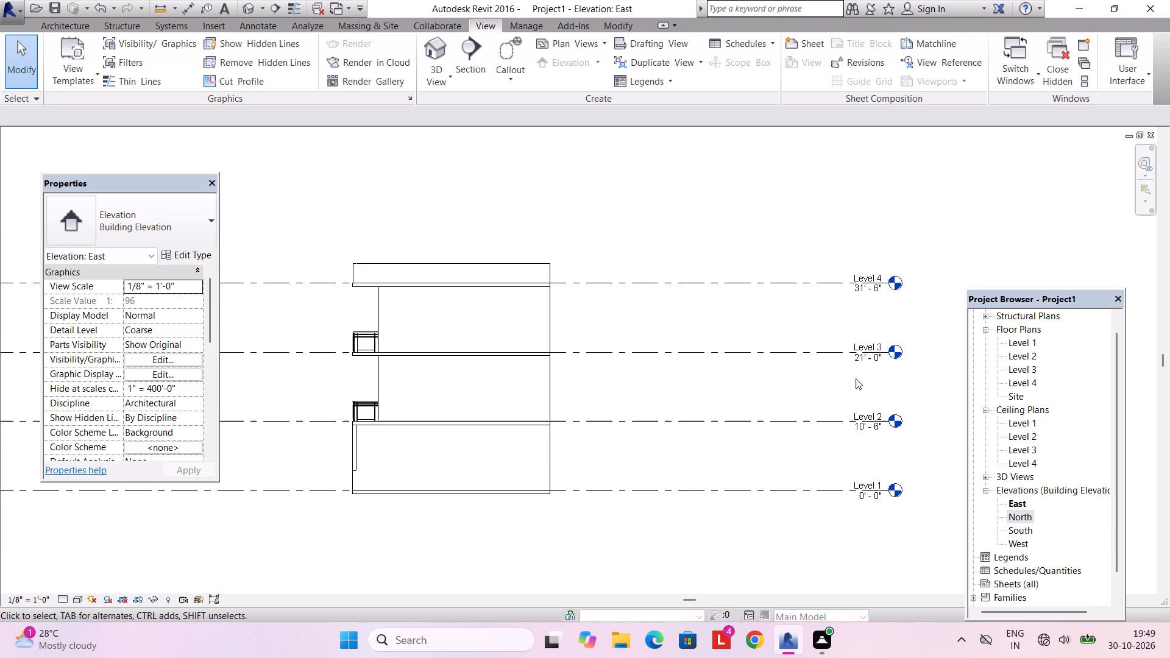
{"action": "scroll", "coordinate": [858, 377], "scroll_direction": "up", "scroll_amount": 3}
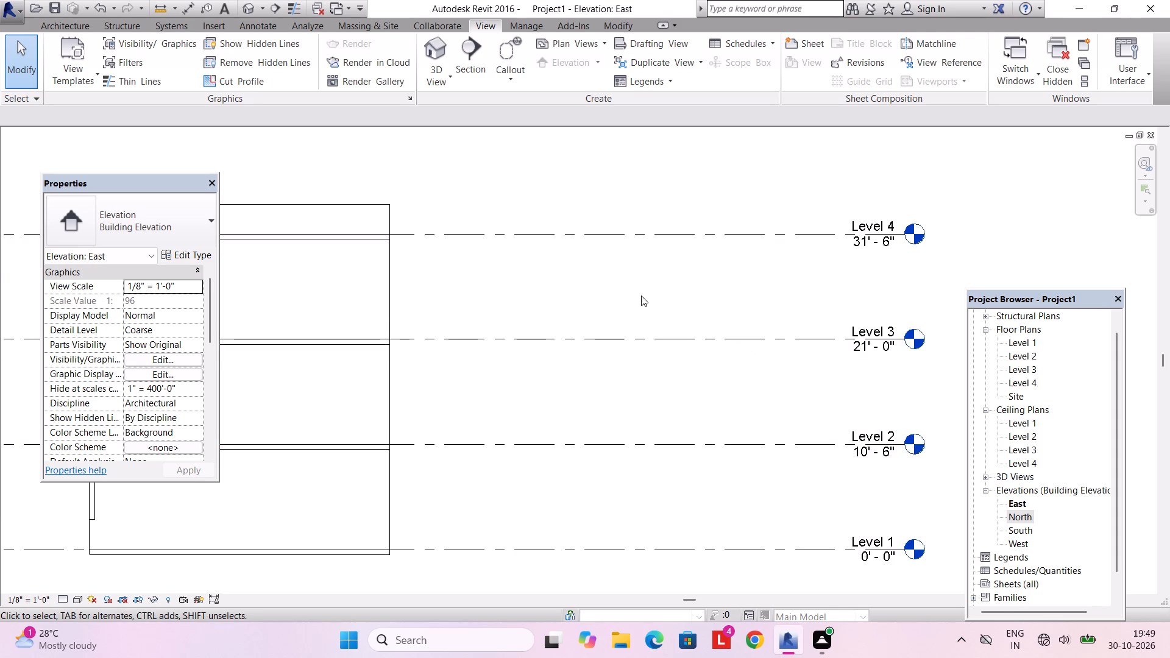
{"action": "left_click", "coordinate": [639, 342]}
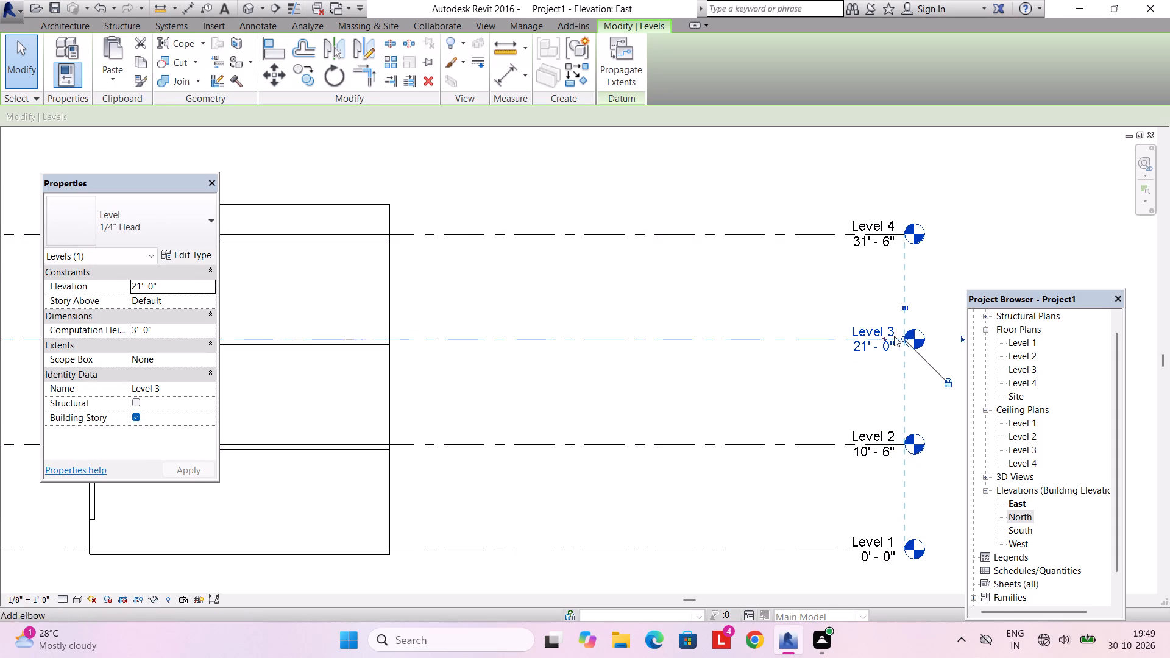
{"action": "double_click", "coordinate": [881, 347]}
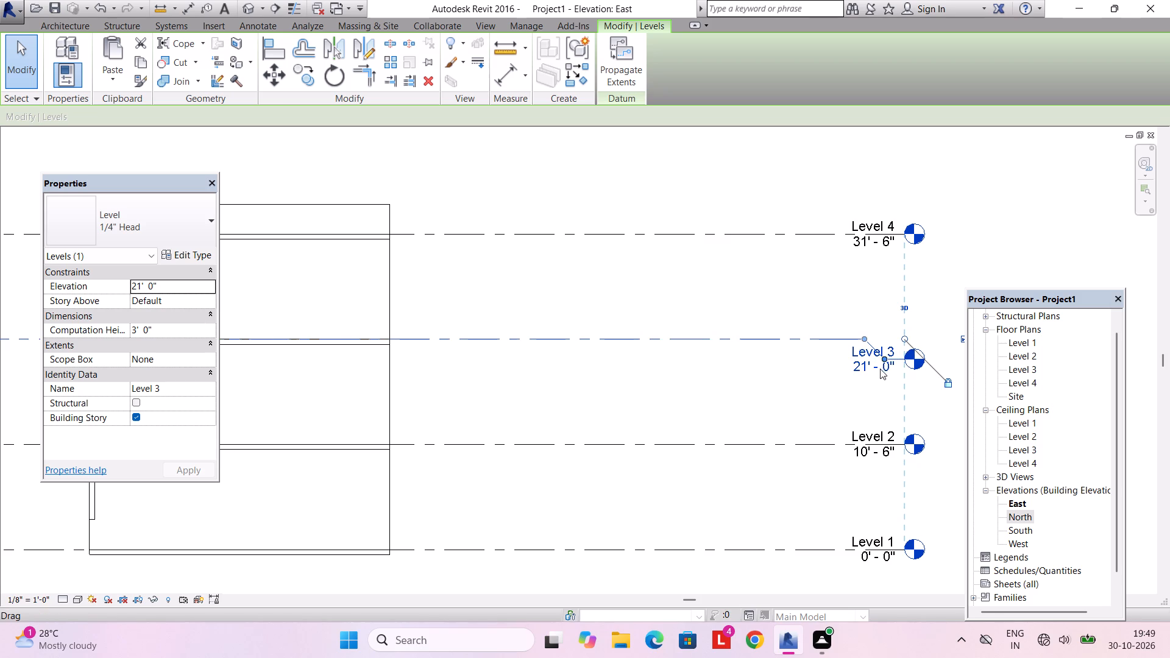
{"action": "triple_click", "coordinate": [879, 366]}
{"action": "left_click_drag", "start_coordinate": [883, 360], "coordinate": [890, 339]}
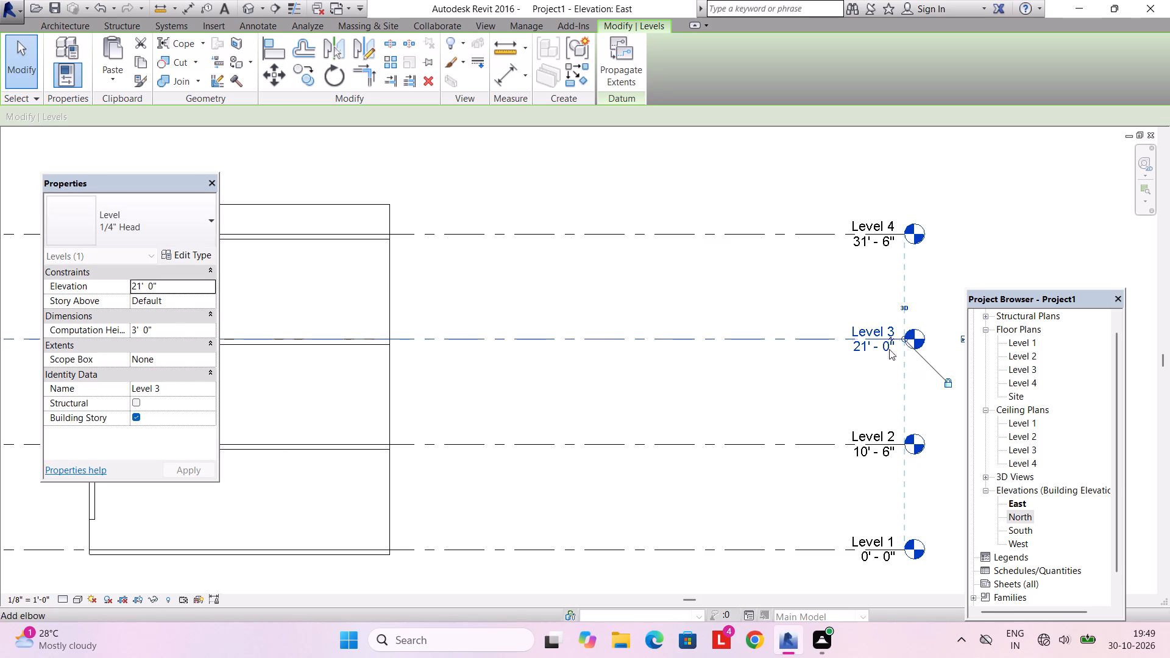
{"action": "double_click", "coordinate": [888, 349]}
{"action": "triple_click", "coordinate": [888, 349]}
{"action": "left_click", "coordinate": [888, 349]}
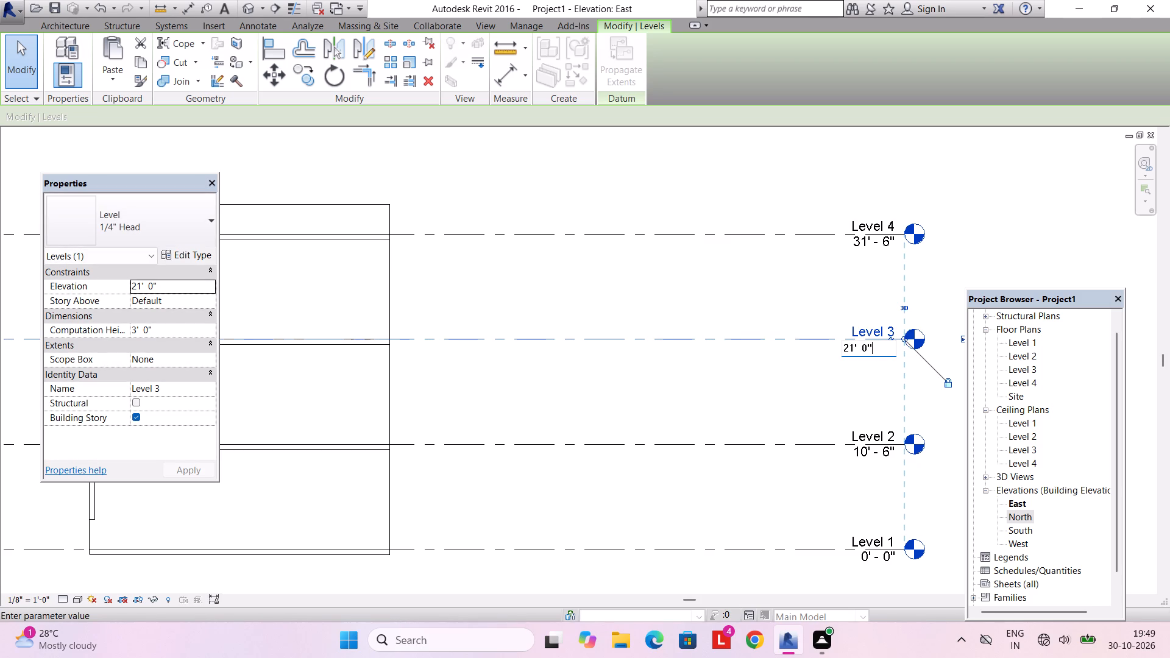
{"action": "left_click_drag", "start_coordinate": [888, 349], "coordinate": [823, 350]}
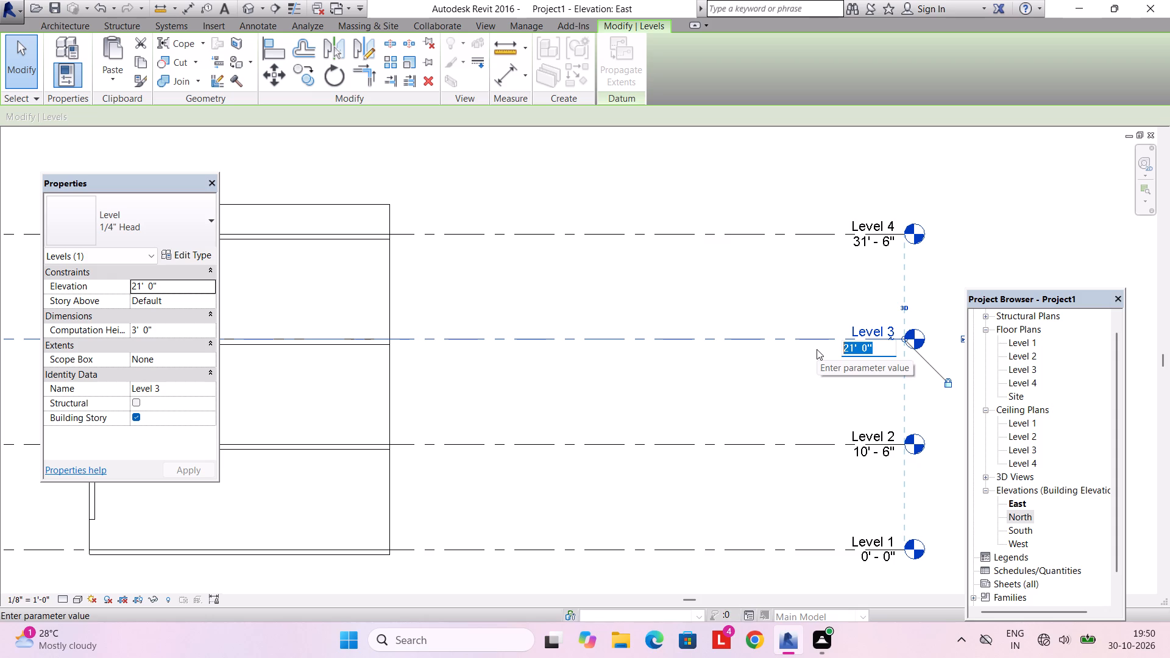
{"action": "type", "text": "21"}
{"action": "key", "text": "apostrophe"}
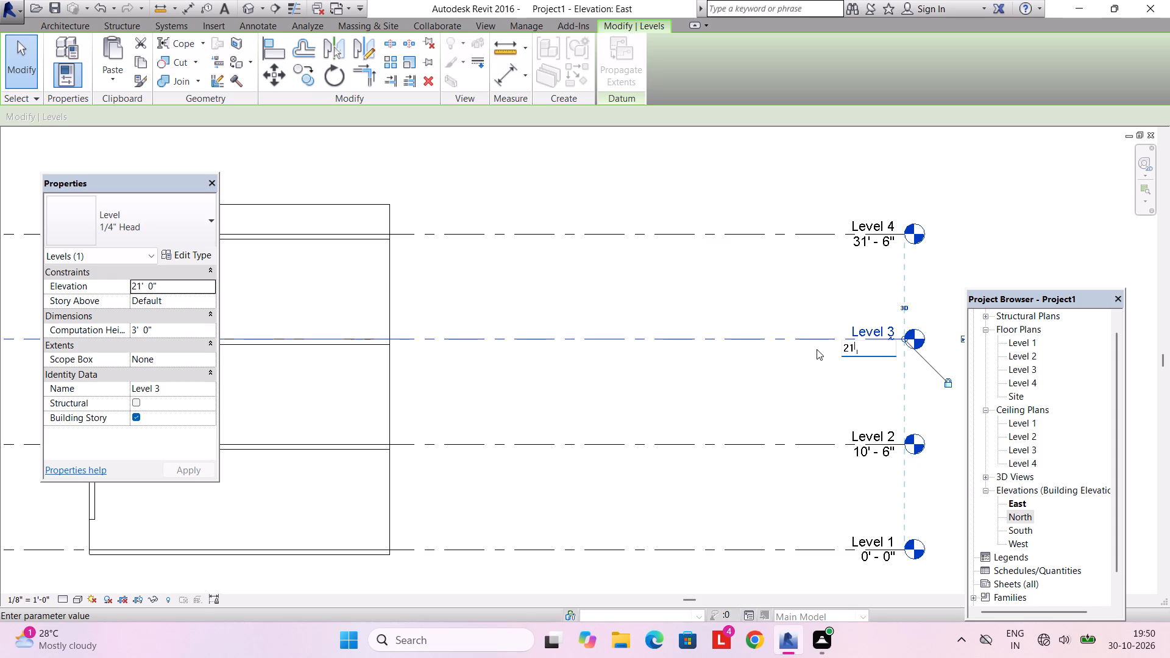
{"action": "type", "text": "2\""}
{"action": "key", "text": "Return"}
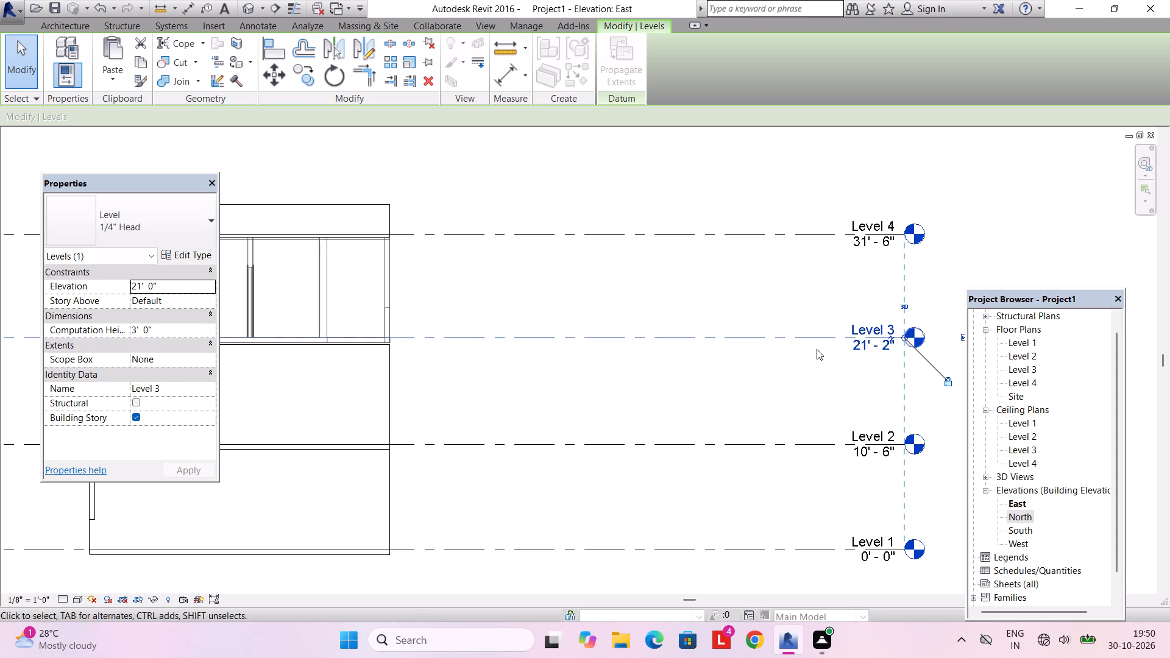
{"action": "key", "text": "Escape"}
Examine the walls and floor slabs around Level 3 in the East elevation and from the rear and side in 3D.
{"action": "scroll", "coordinate": [783, 355], "scroll_direction": "down", "scroll_amount": 3}
{"action": "middle_click_drag", "start_coordinate": [720, 360], "coordinate": [760, 370]}
{"action": "scroll", "coordinate": [641, 368], "scroll_direction": "down", "scroll_amount": 1}
{"action": "middle_click", "coordinate": [640, 369]}
{"action": "scroll", "coordinate": [563, 371], "scroll_direction": "up", "scroll_amount": 2}
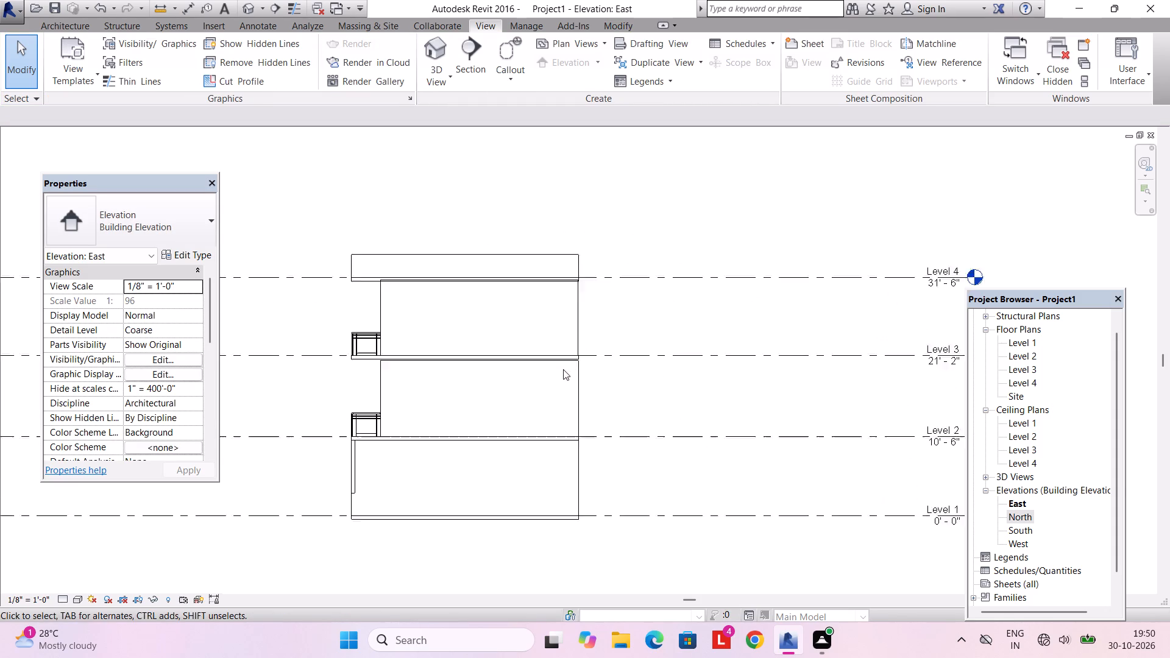
{"action": "scroll", "coordinate": [563, 369], "scroll_direction": "up", "scroll_amount": 7}
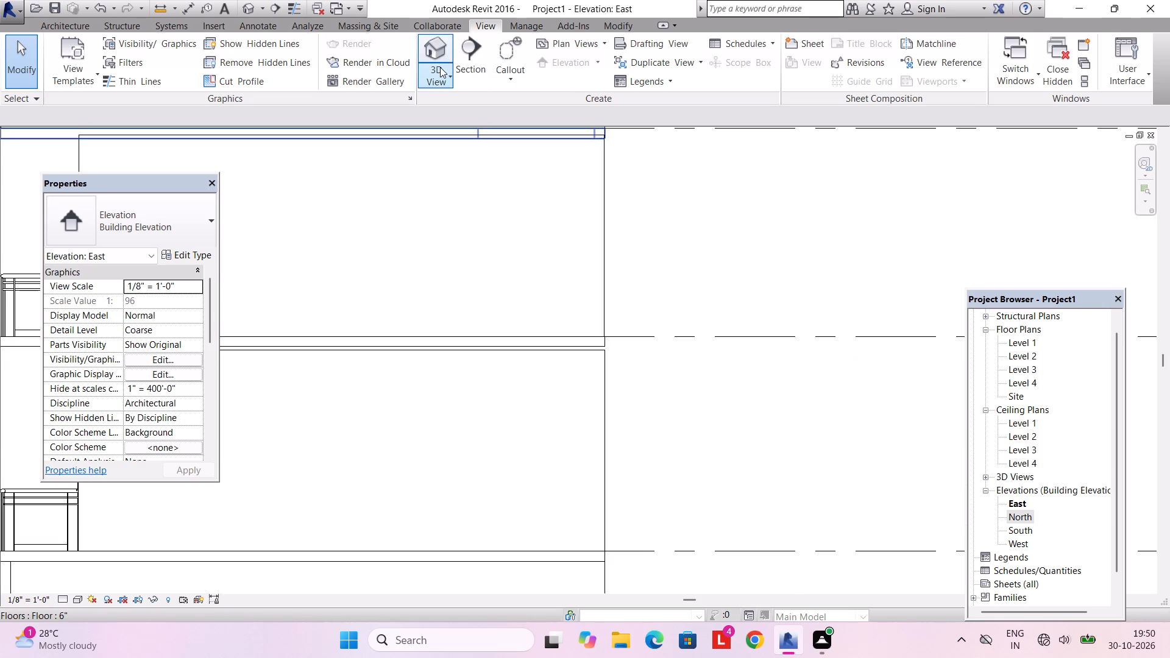
{"action": "left_click", "coordinate": [440, 67]}
{"action": "left_click", "coordinate": [442, 116]}
{"action": "scroll", "coordinate": [506, 308], "scroll_direction": "down", "scroll_amount": 3}
{"action": "middle_click_drag", "start_coordinate": [485, 353], "coordinate": [628, 250]}
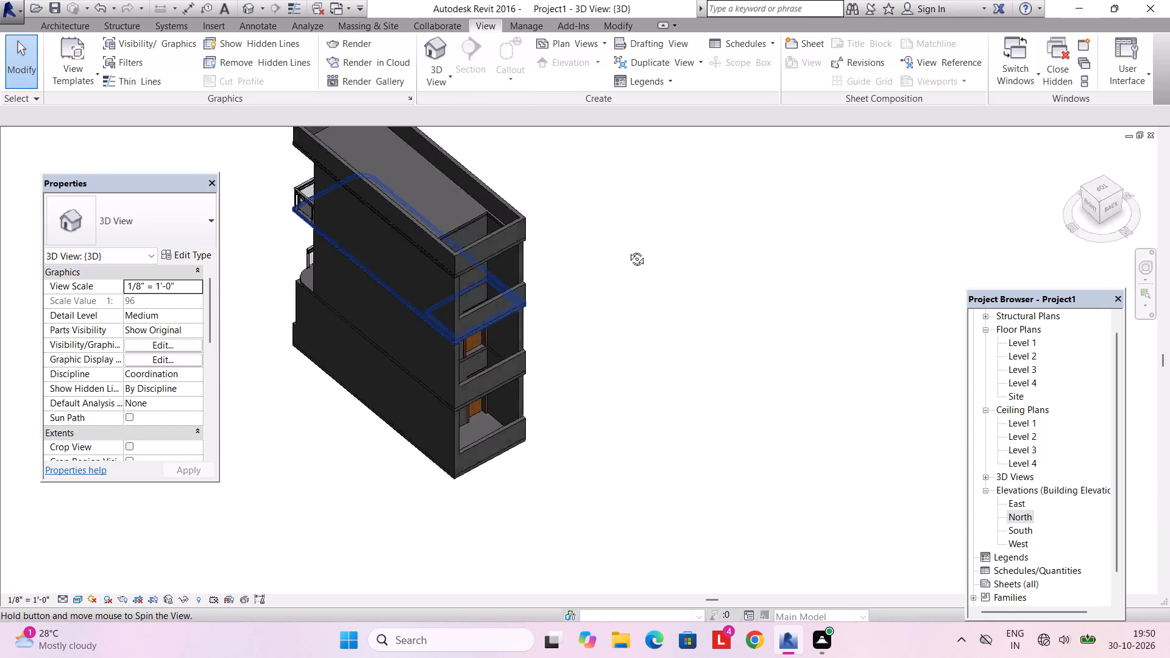
{"action": "middle_click_drag", "start_coordinate": [628, 250], "coordinate": [635, 246]}
{"action": "middle_click_drag", "start_coordinate": [501, 299], "coordinate": [677, 209], "text": "shift"}
{"action": "scroll", "coordinate": [487, 326], "scroll_direction": "up", "scroll_amount": 3}
{"action": "middle_click_drag", "start_coordinate": [447, 326], "coordinate": [393, 238], "text": "shift"}
{"action": "scroll", "coordinate": [419, 271], "scroll_direction": "down", "scroll_amount": 3}
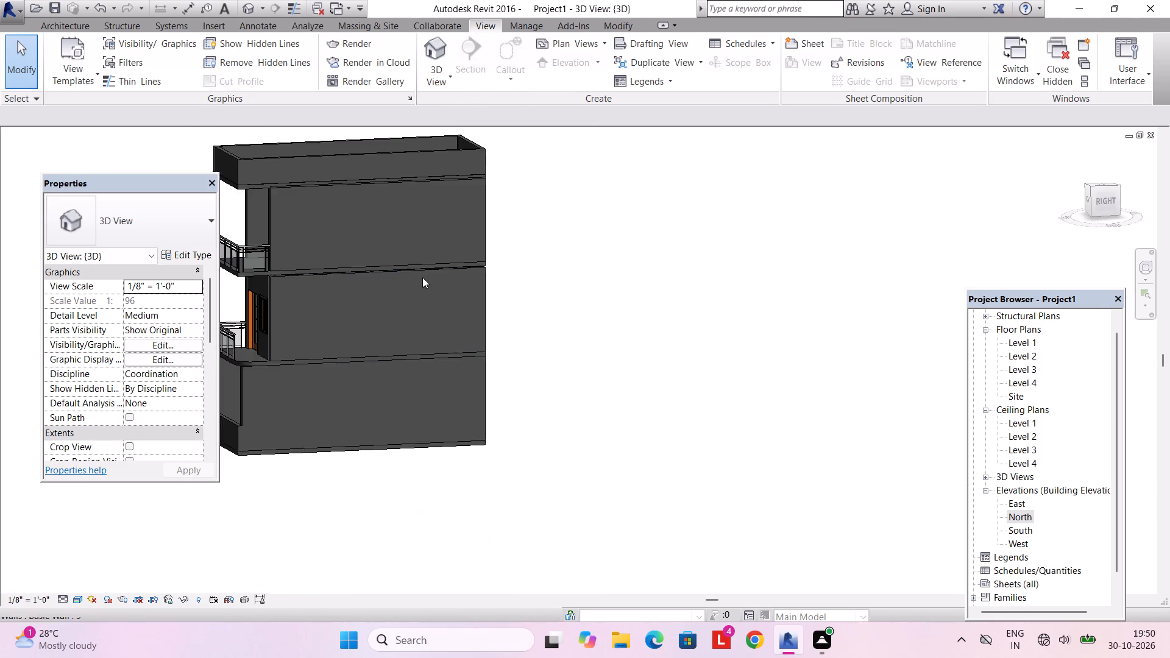
{"action": "middle_click_drag", "start_coordinate": [424, 278], "coordinate": [555, 303]}
{"action": "middle_click", "coordinate": [540, 299], "text": "shift"}
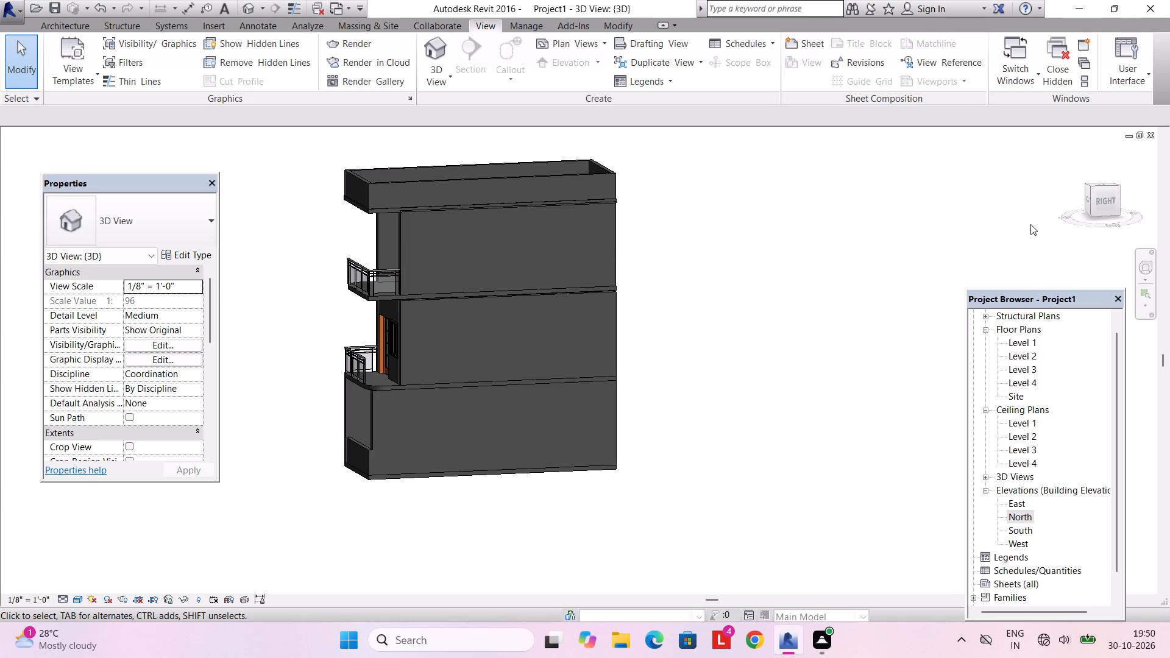
In the East elevation, delete the 6" floor slab at Level 3.
{"action": "double_click", "coordinate": [1015, 511]}
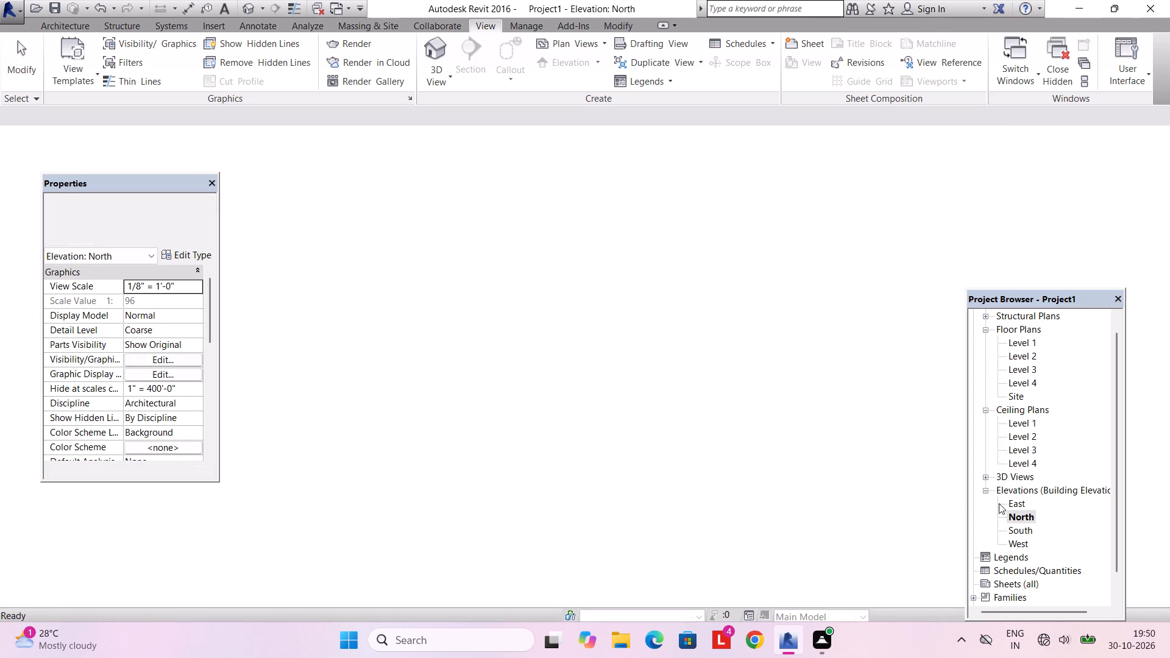
{"action": "scroll", "coordinate": [712, 406], "scroll_direction": "down", "scroll_amount": 4}
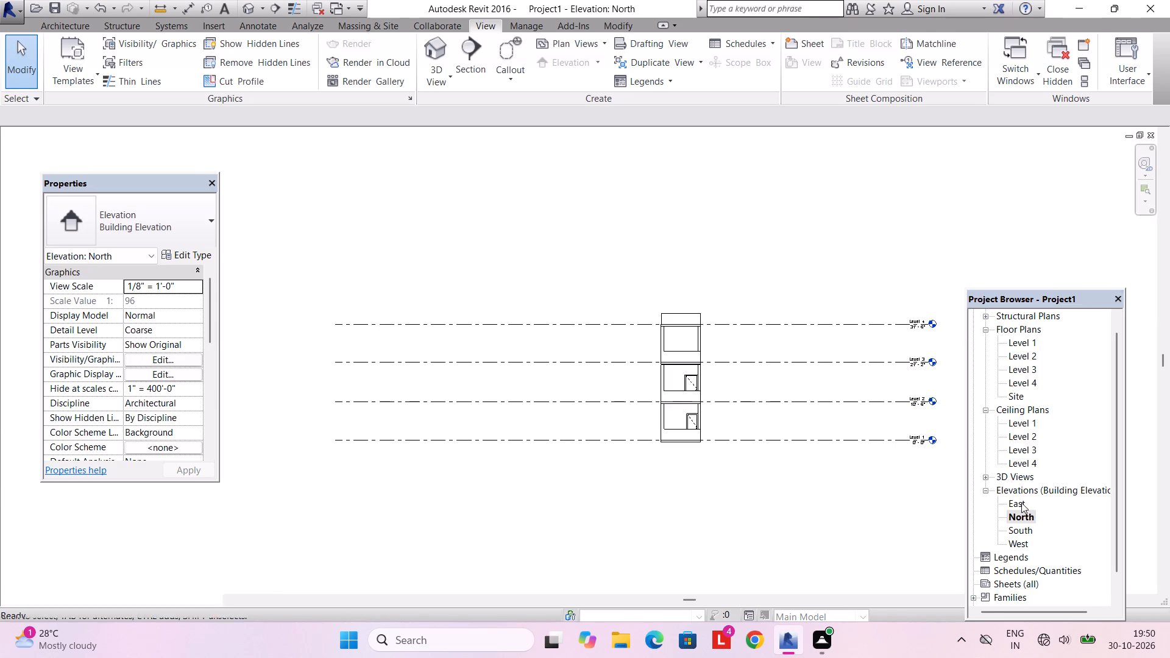
{"action": "double_click", "coordinate": [1021, 503]}
{"action": "scroll", "coordinate": [771, 415], "scroll_direction": "down", "scroll_amount": 9}
{"action": "scroll", "coordinate": [771, 415], "scroll_direction": "up", "scroll_amount": 2}
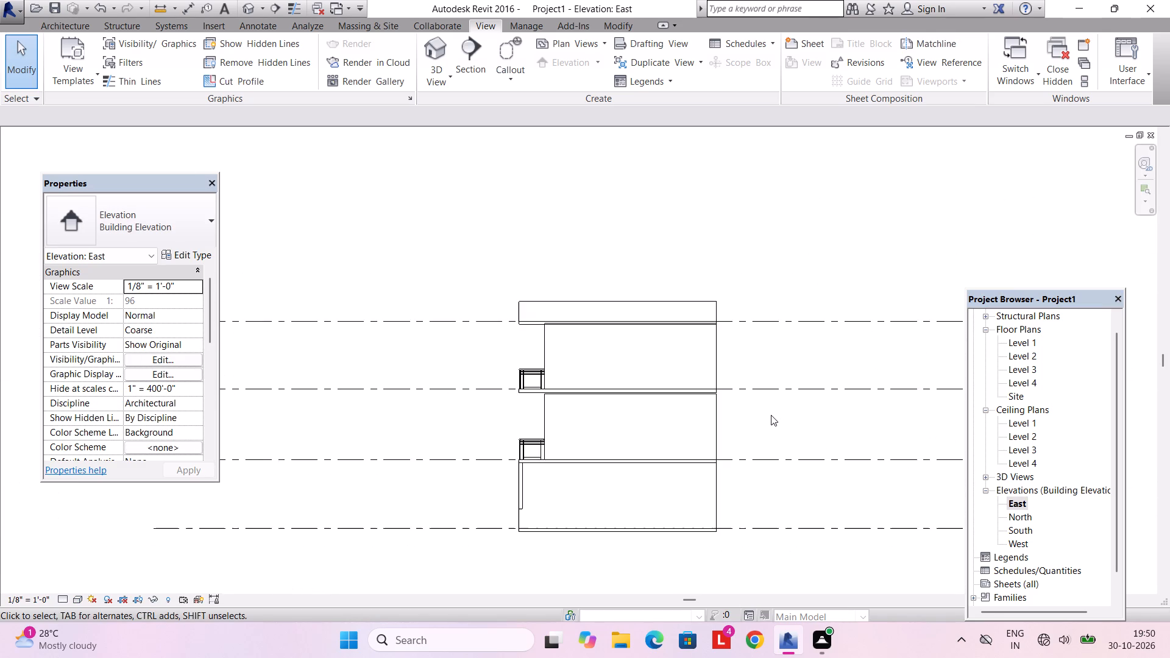
{"action": "scroll", "coordinate": [771, 415], "scroll_direction": "up", "scroll_amount": 3}
{"action": "left_click", "coordinate": [673, 376]}
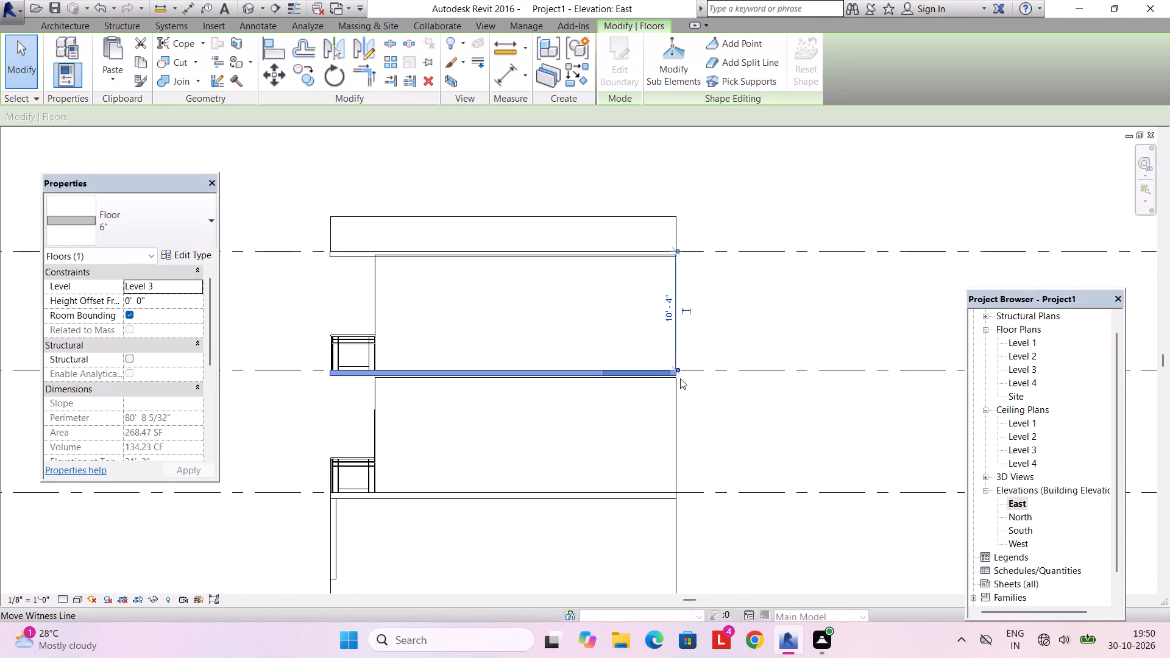
{"action": "key", "text": "Delete"}
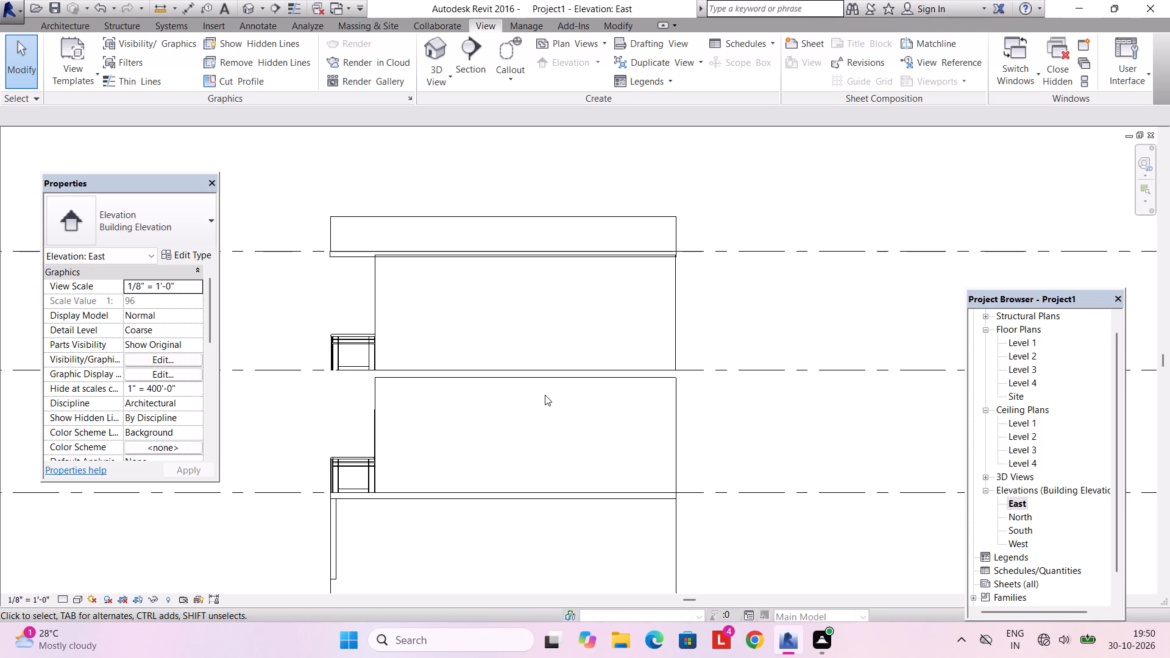
{"action": "scroll", "coordinate": [545, 395], "scroll_direction": "down", "scroll_amount": 7}
{"action": "middle_click_drag", "start_coordinate": [649, 397], "coordinate": [640, 397]}
{"action": "scroll", "coordinate": [765, 400], "scroll_direction": "up", "scroll_amount": 5}
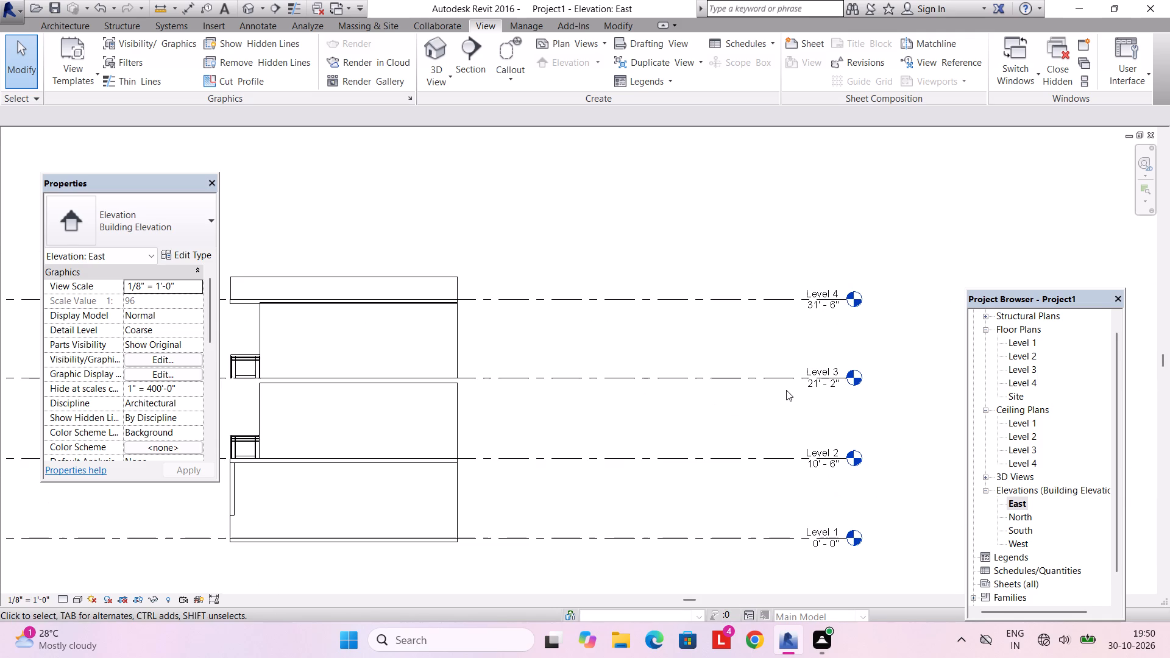
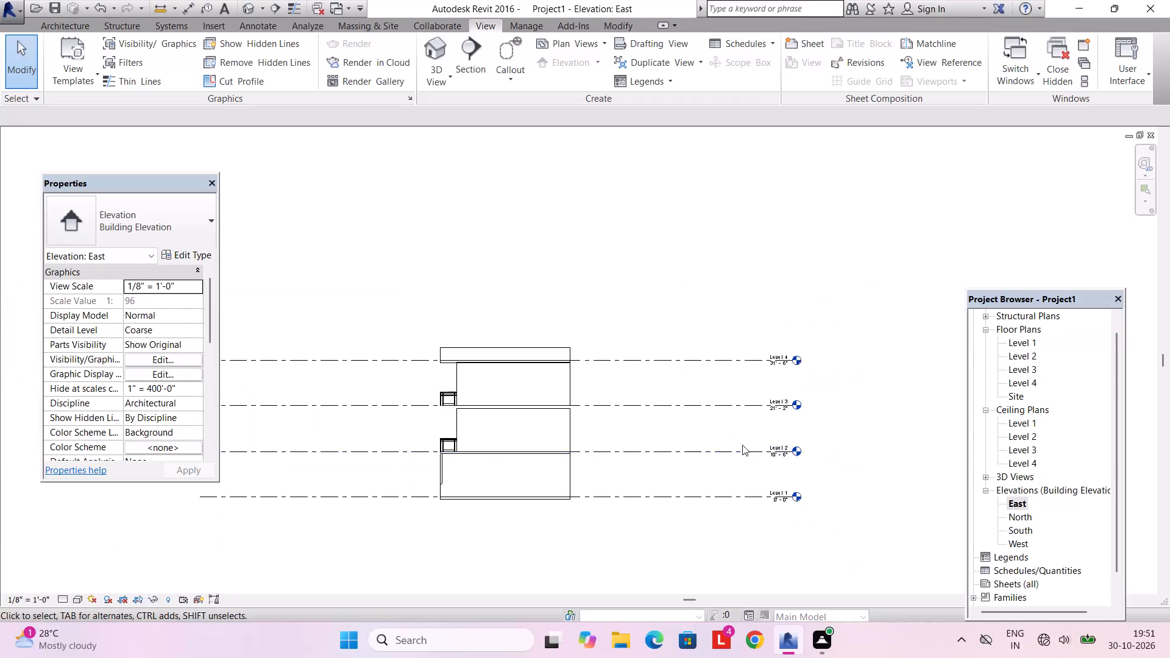
On the Level 2 floor plan, delete the walls with their doors and window, plus the balcony railing.
{"action": "scroll", "coordinate": [745, 448], "scroll_direction": "up", "scroll_amount": 3}
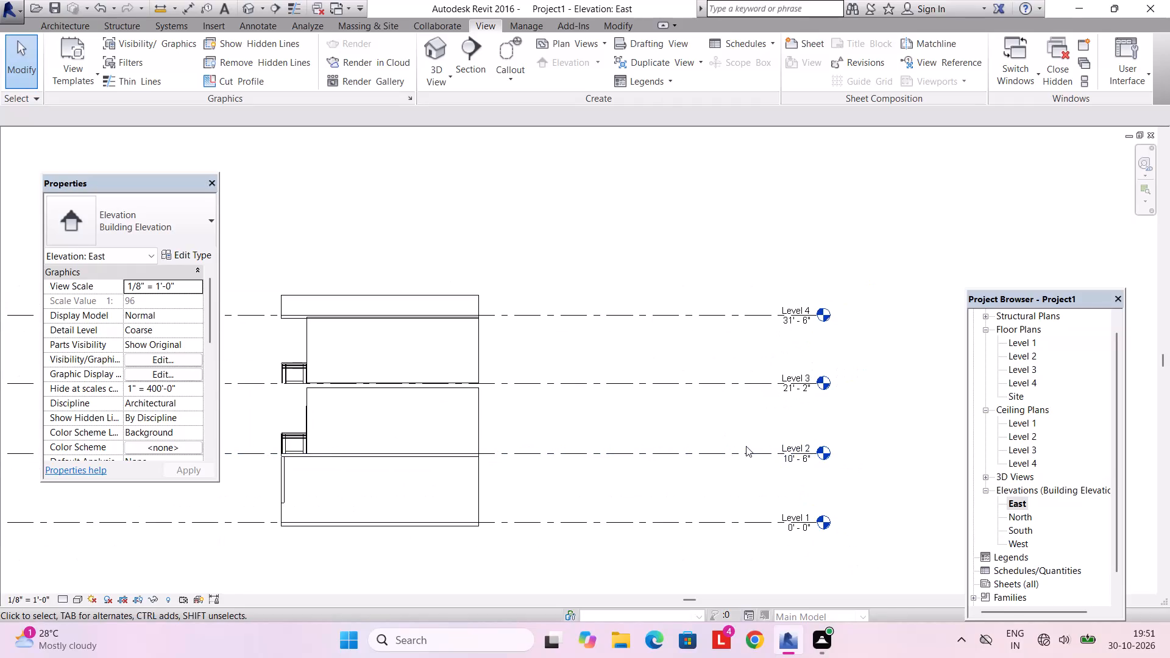
{"action": "double_click", "coordinate": [1027, 354]}
{"action": "scroll", "coordinate": [695, 430], "scroll_direction": "down", "scroll_amount": 3}
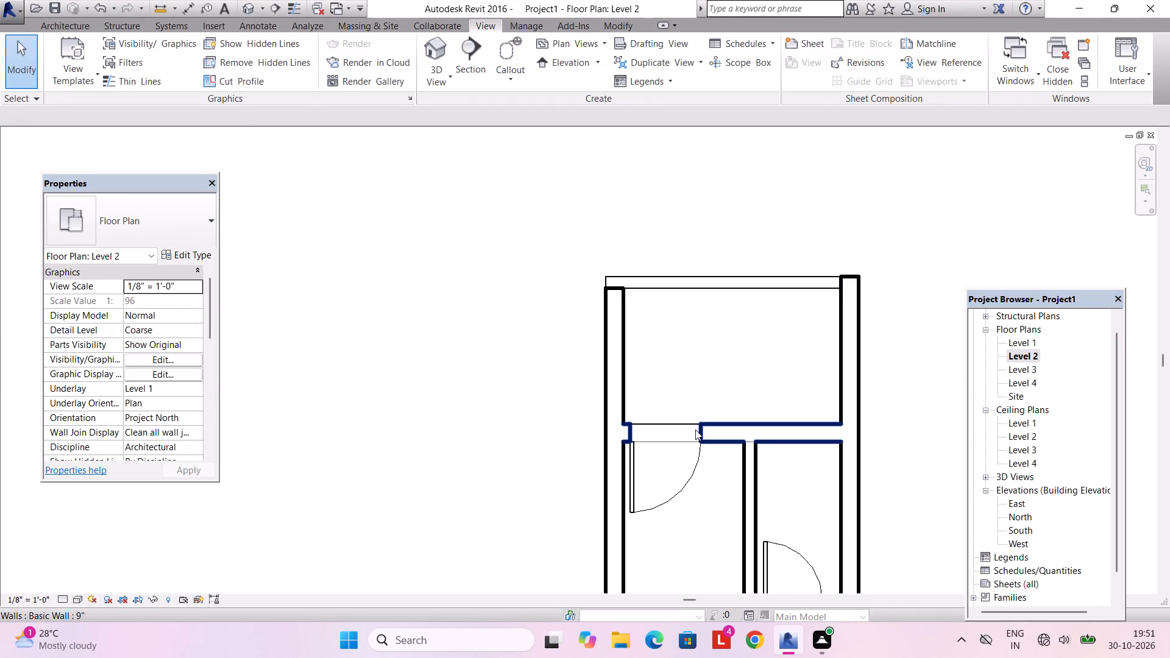
{"action": "scroll", "coordinate": [695, 430], "scroll_direction": "down", "scroll_amount": 7}
{"action": "middle_click_drag", "start_coordinate": [693, 428], "coordinate": [652, 333]}
{"action": "left_click_drag", "start_coordinate": [594, 249], "coordinate": [793, 592]}
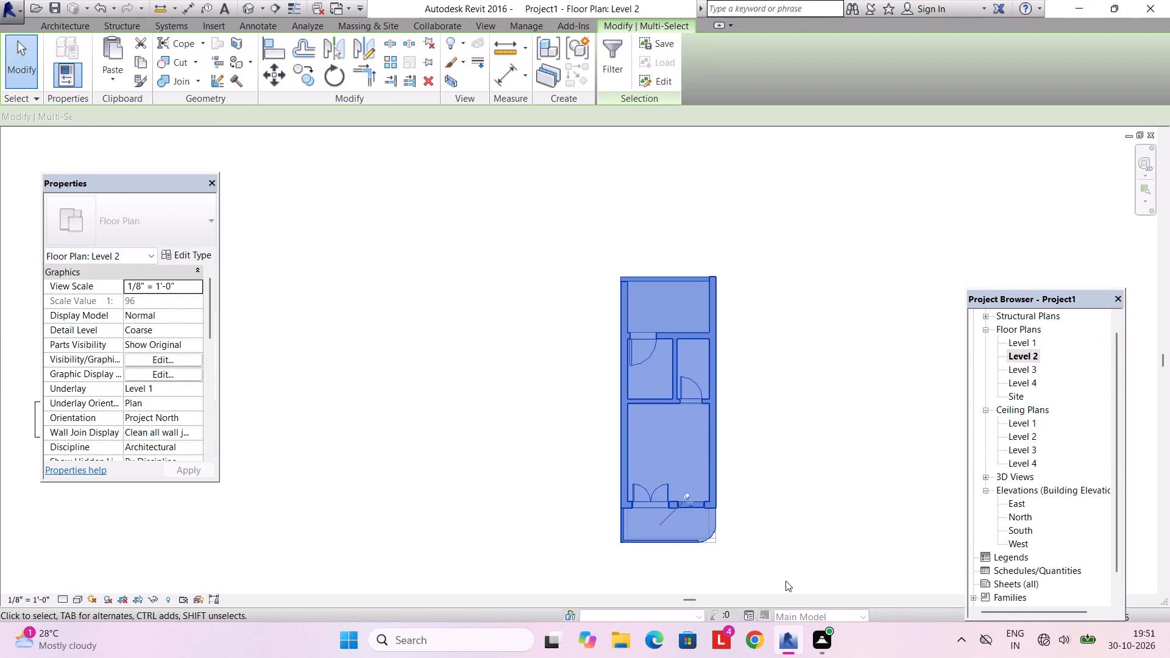
{"action": "key", "text": "ctrl+c"}
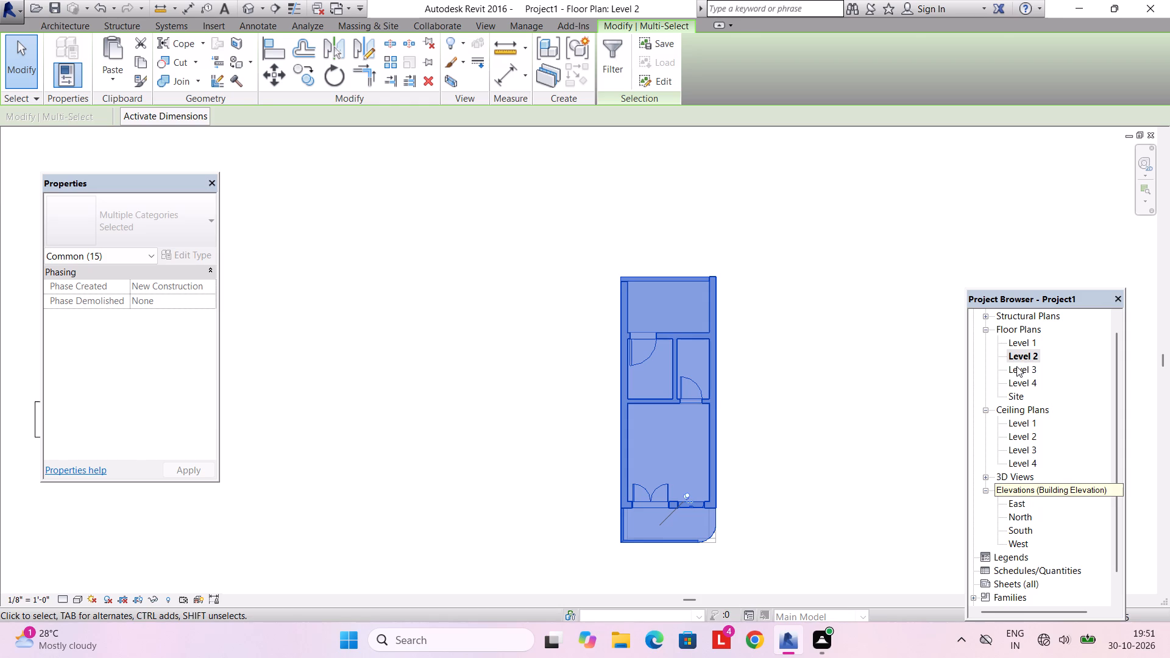
{"action": "key", "text": "Escape"}
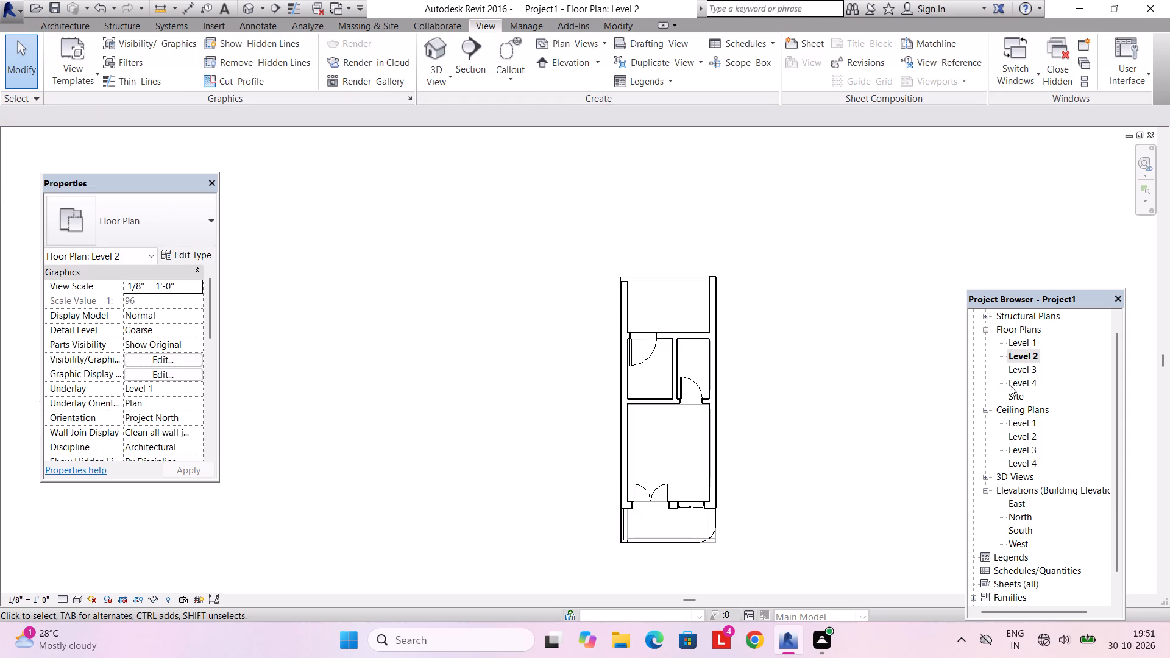
{"action": "left_click_drag", "start_coordinate": [593, 255], "coordinate": [762, 509]}
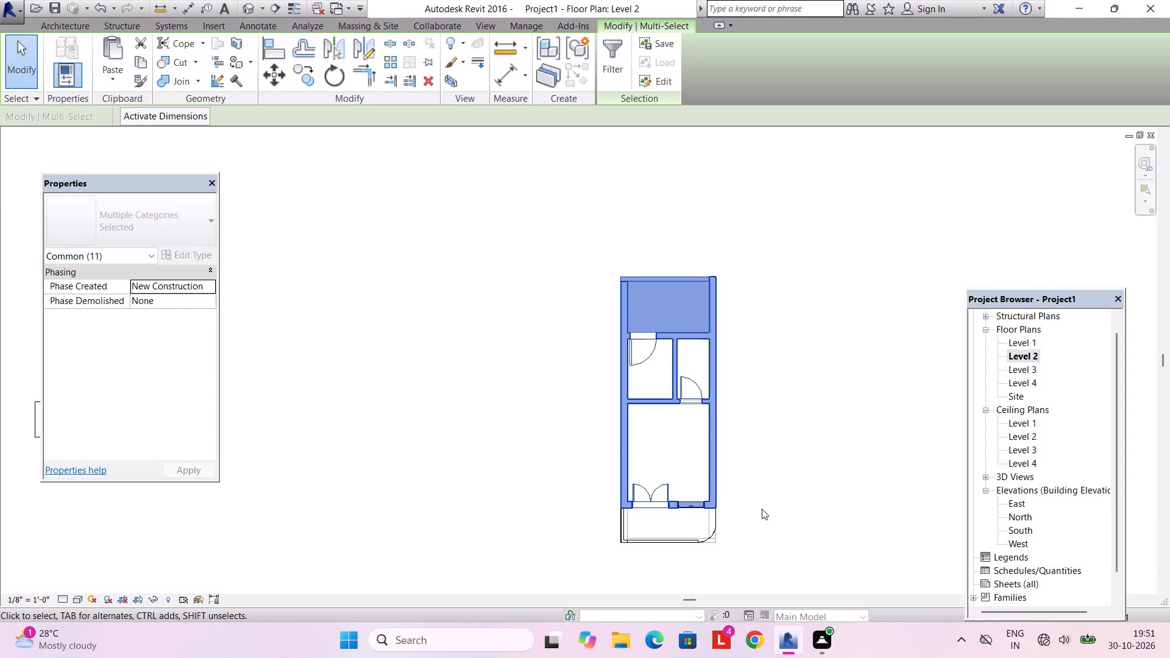
{"action": "key", "text": "Delete"}
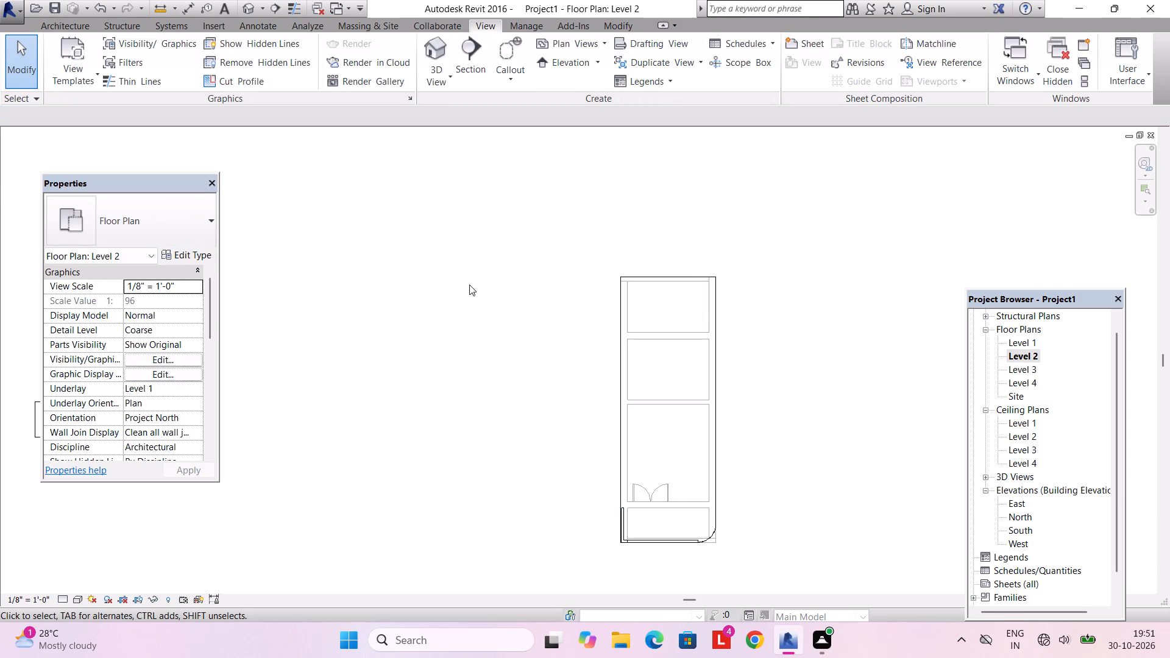
{"action": "left_click_drag", "start_coordinate": [486, 278], "coordinate": [814, 558]}
{"action": "left_click_drag", "start_coordinate": [605, 279], "coordinate": [795, 606]}
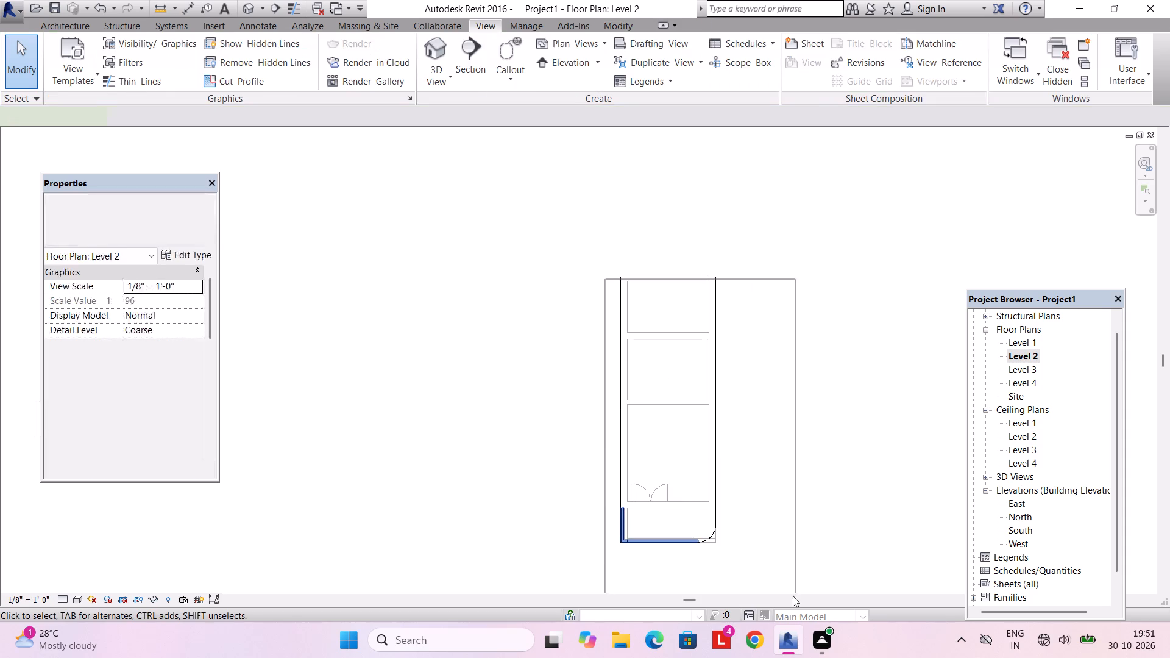
{"action": "key", "text": "Delete"}
On the Level 3 floor plan, delete all the building elements of that storey.
{"action": "double_click", "coordinate": [1030, 369]}
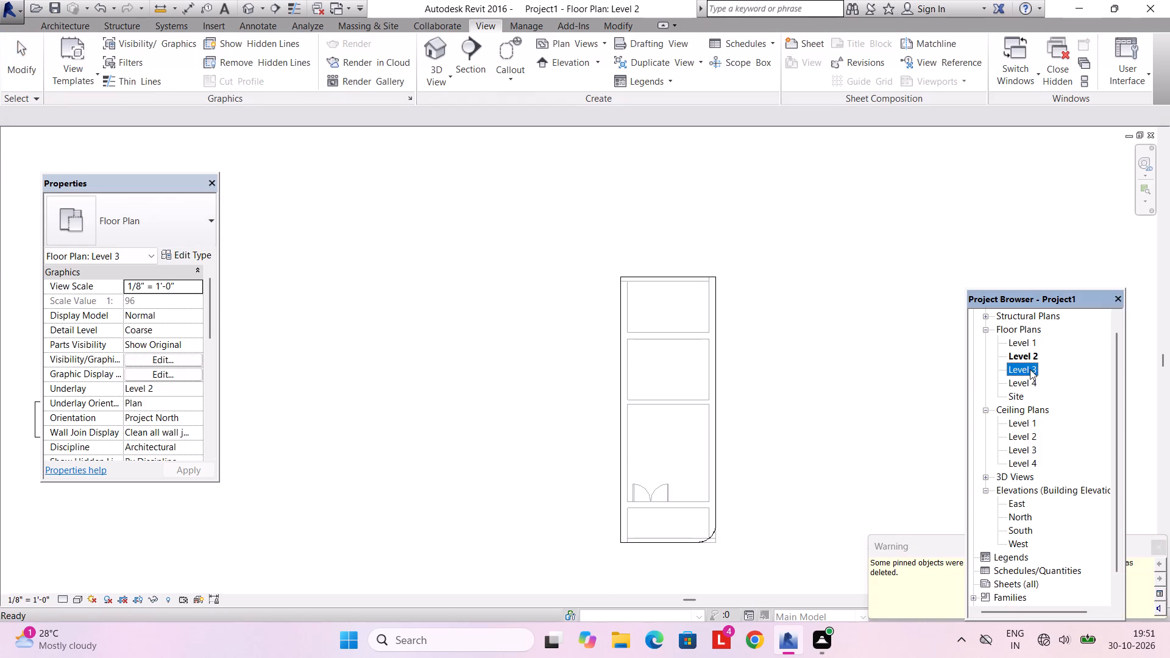
{"action": "scroll", "coordinate": [604, 250], "scroll_direction": "down", "scroll_amount": 5}
{"action": "middle_click_drag", "start_coordinate": [604, 252], "coordinate": [587, 237]}
{"action": "left_click_drag", "start_coordinate": [584, 176], "coordinate": [776, 556]}
{"action": "key", "text": "Delete"}
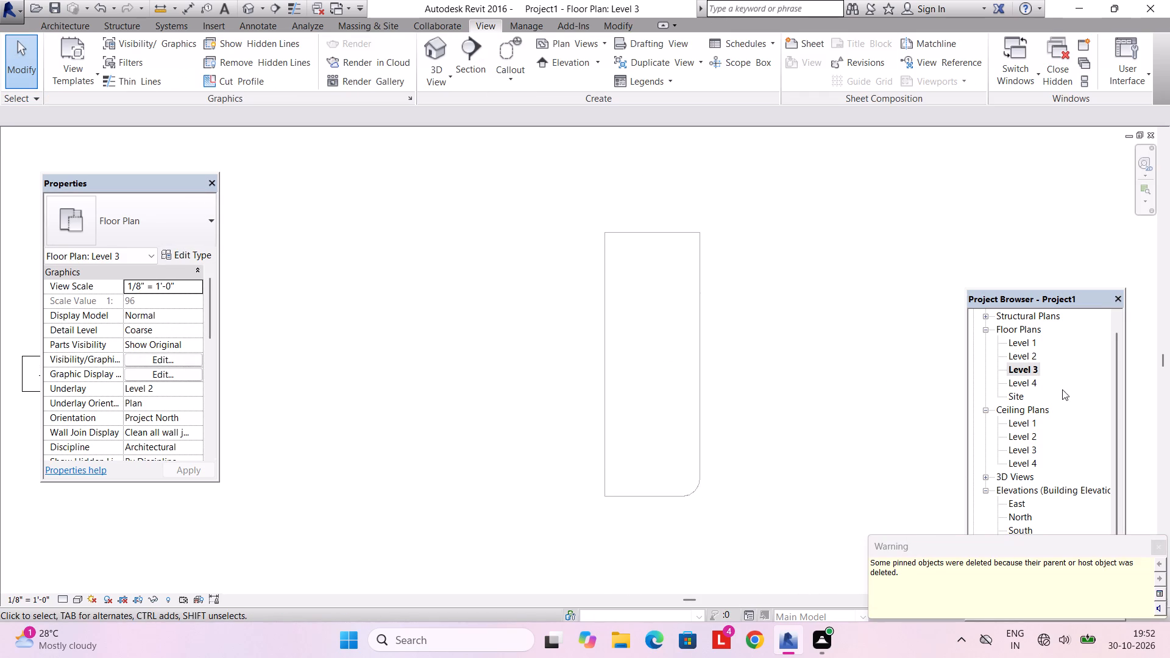
On the Level 4 floor plan, delete the whole rectangular roof outline with its parapet walls.
{"action": "double_click", "coordinate": [1012, 382]}
{"action": "left_click_drag", "start_coordinate": [407, 191], "coordinate": [551, 472]}
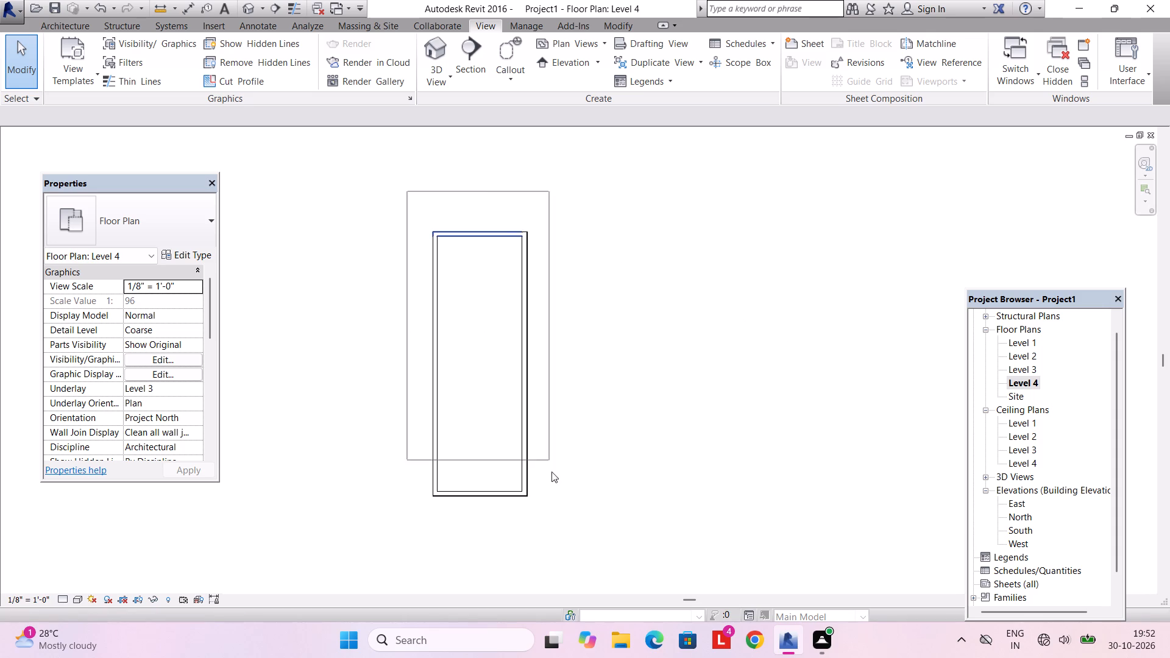
{"action": "left_click_drag", "start_coordinate": [551, 472], "coordinate": [564, 517]}
{"action": "key", "text": "Delete"}
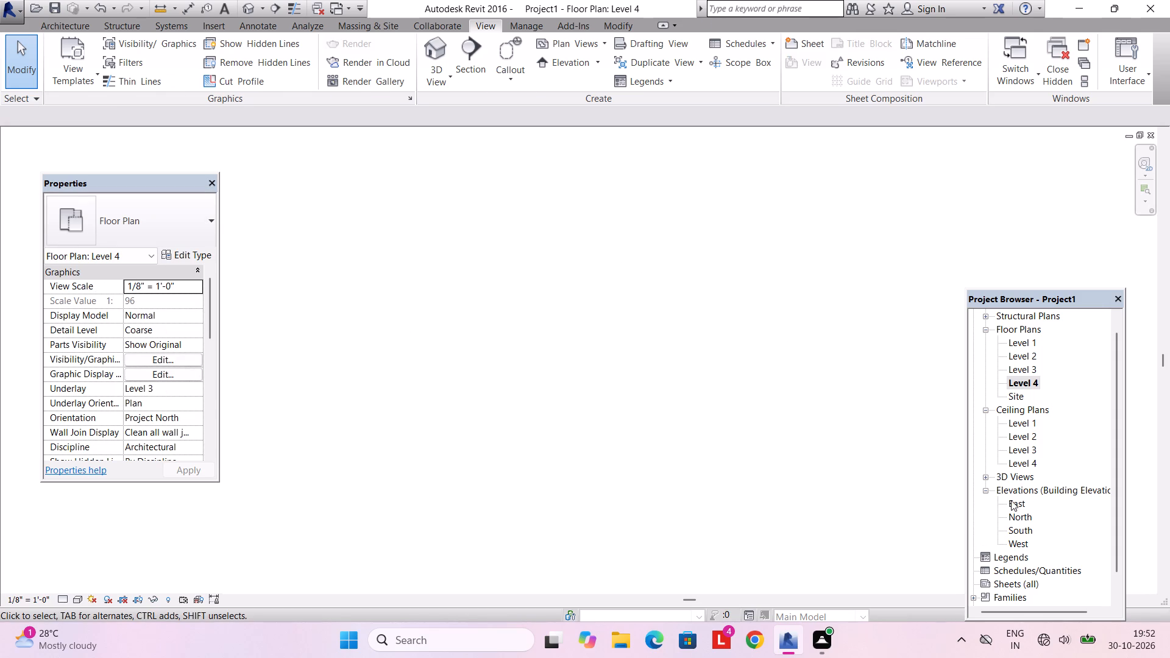
In the East elevation, delete the Level 2, Level 3 and Level 4 datums together with their plan views.
{"action": "double_click", "coordinate": [1011, 500]}
{"action": "scroll", "coordinate": [729, 431], "scroll_direction": "down", "scroll_amount": 2}
{"action": "left_click", "coordinate": [683, 448]}
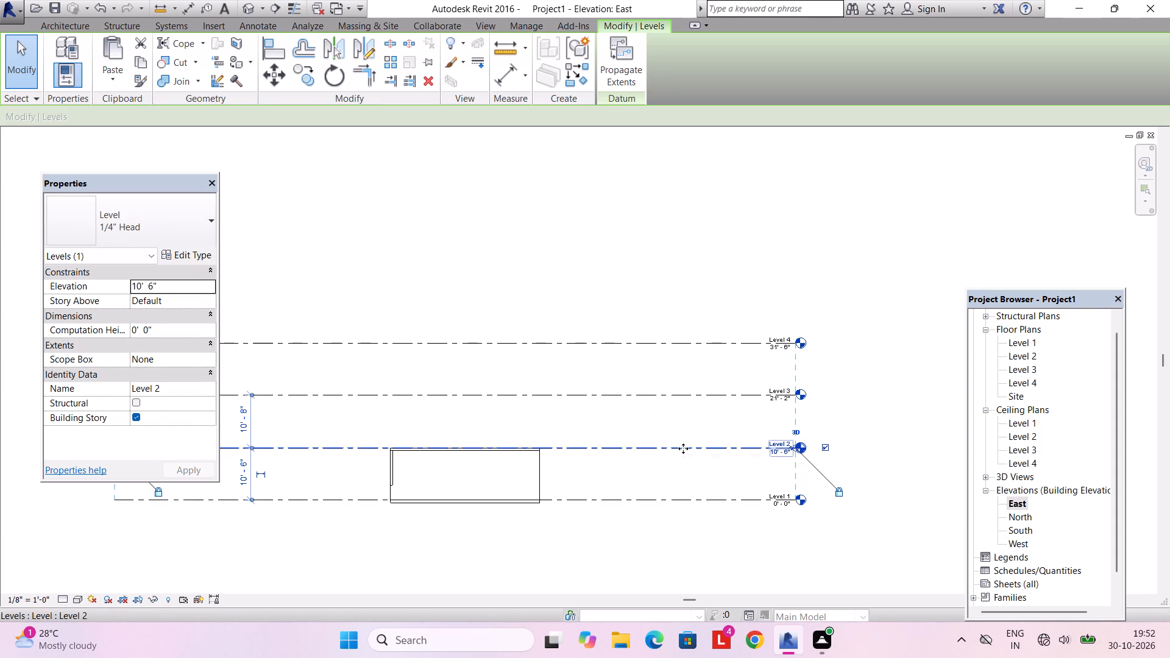
{"action": "key", "text": "Delete"}
{"action": "left_click", "coordinate": [647, 364]}
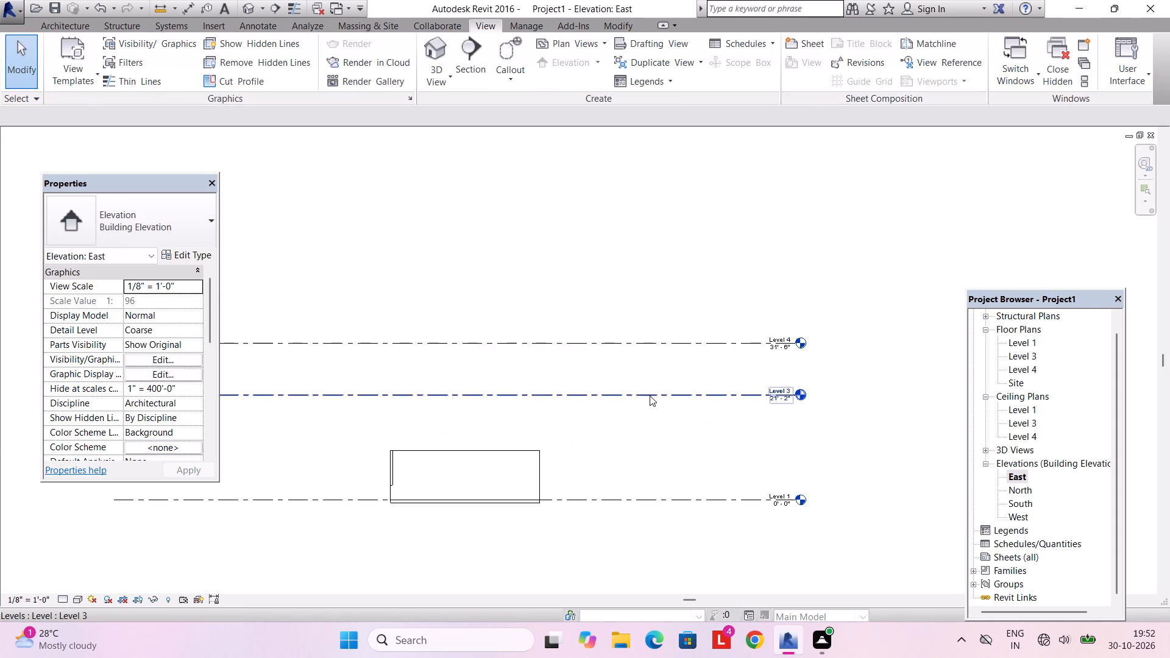
{"action": "left_click", "coordinate": [650, 395]}
{"action": "key", "text": "Delete"}
{"action": "left_click", "coordinate": [639, 364]}
{"action": "left_click", "coordinate": [654, 339]}
{"action": "key", "text": "Delete"}
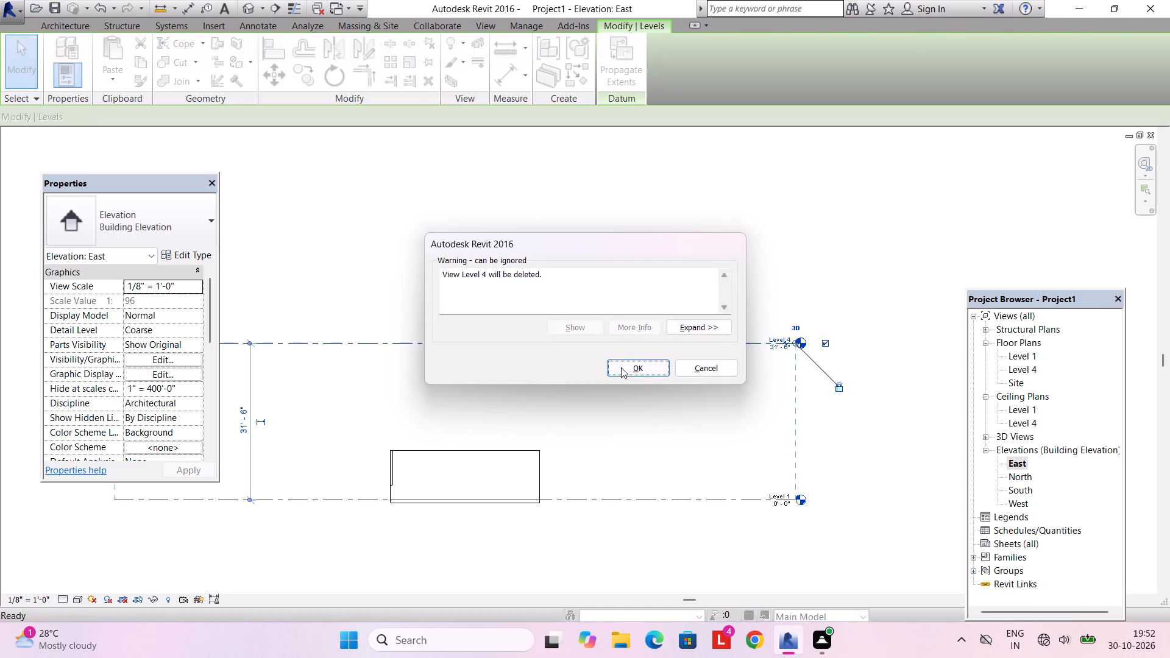
{"action": "left_click", "coordinate": [621, 368]}
Examine the remaining ground storey in the East elevation and on the Level 1 floor and ceiling plans.
{"action": "scroll", "coordinate": [698, 456], "scroll_direction": "down", "scroll_amount": 2}
{"action": "middle_click_drag", "start_coordinate": [699, 456], "coordinate": [758, 476]}
{"action": "scroll", "coordinate": [654, 491], "scroll_direction": "up", "scroll_amount": 4}
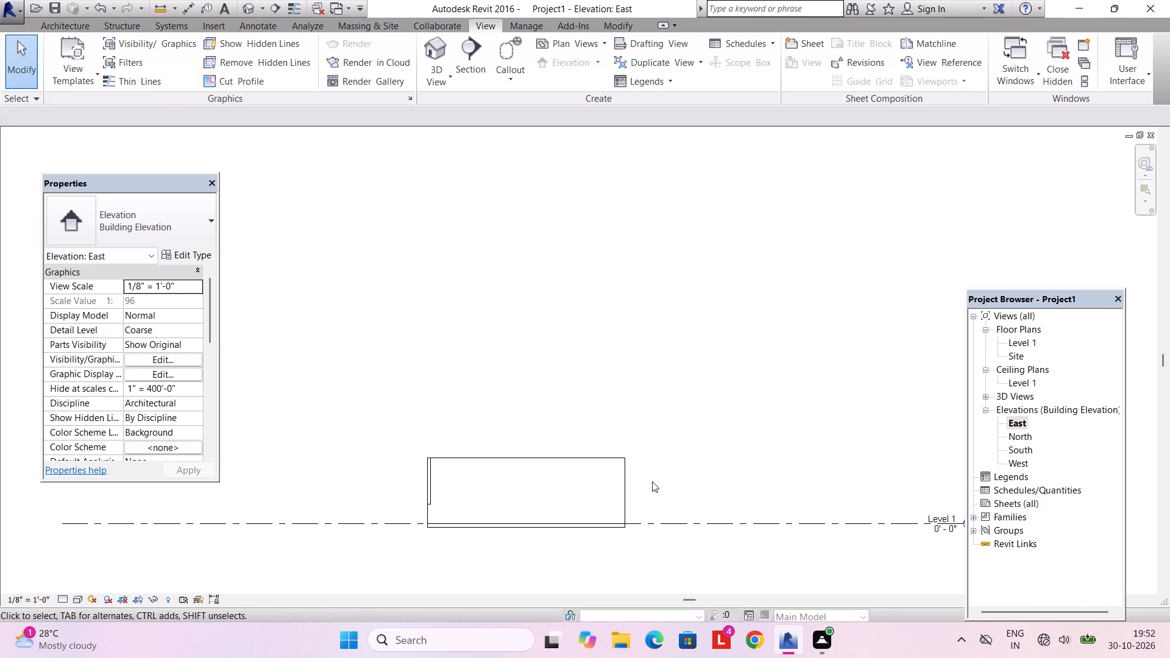
{"action": "middle_click_drag", "start_coordinate": [652, 481], "coordinate": [639, 442]}
{"action": "scroll", "coordinate": [583, 504], "scroll_direction": "up", "scroll_amount": 4}
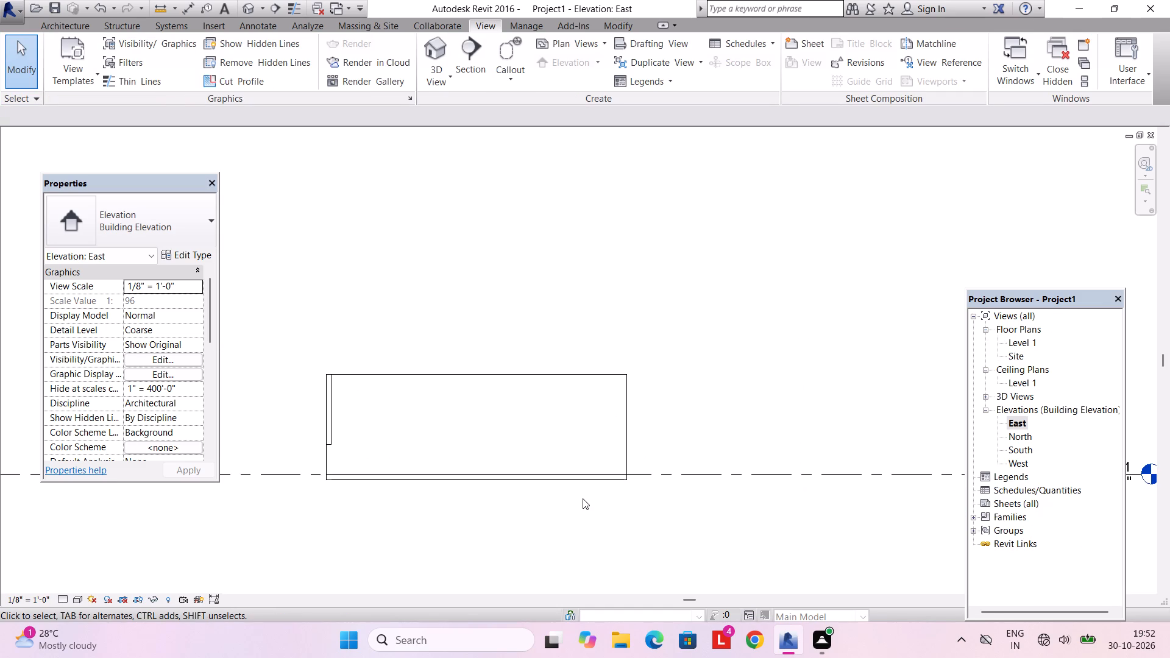
{"action": "scroll", "coordinate": [583, 497], "scroll_direction": "down", "scroll_amount": 3}
{"action": "middle_click_drag", "start_coordinate": [583, 497], "coordinate": [558, 464]}
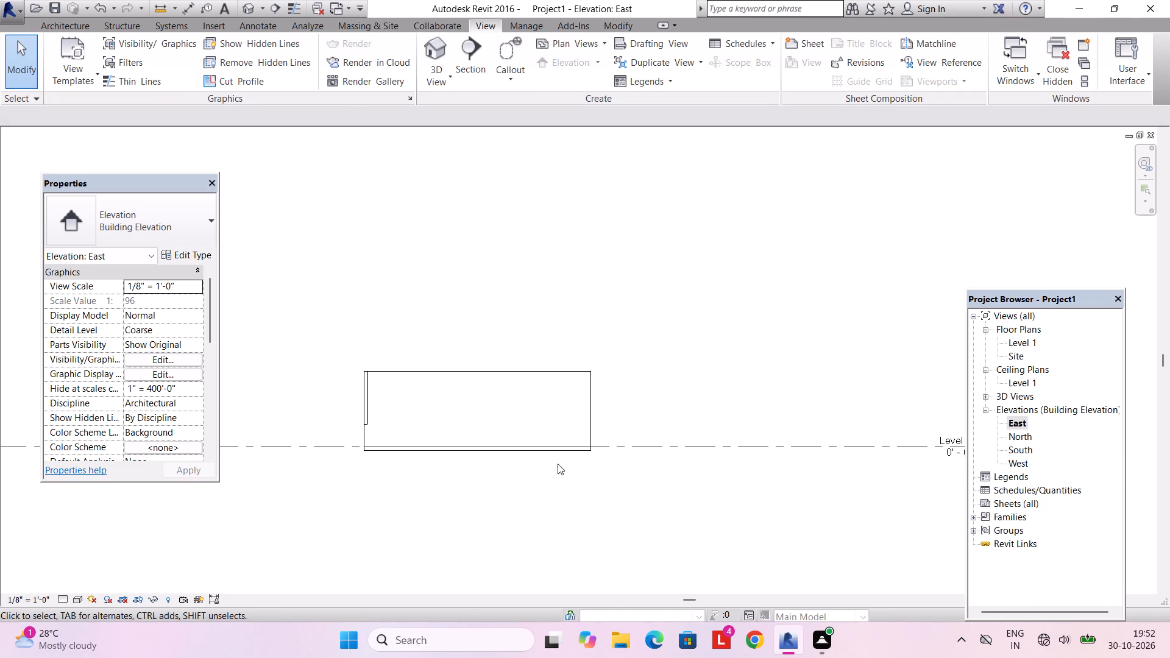
{"action": "middle_click_drag", "start_coordinate": [558, 464], "coordinate": [525, 485]}
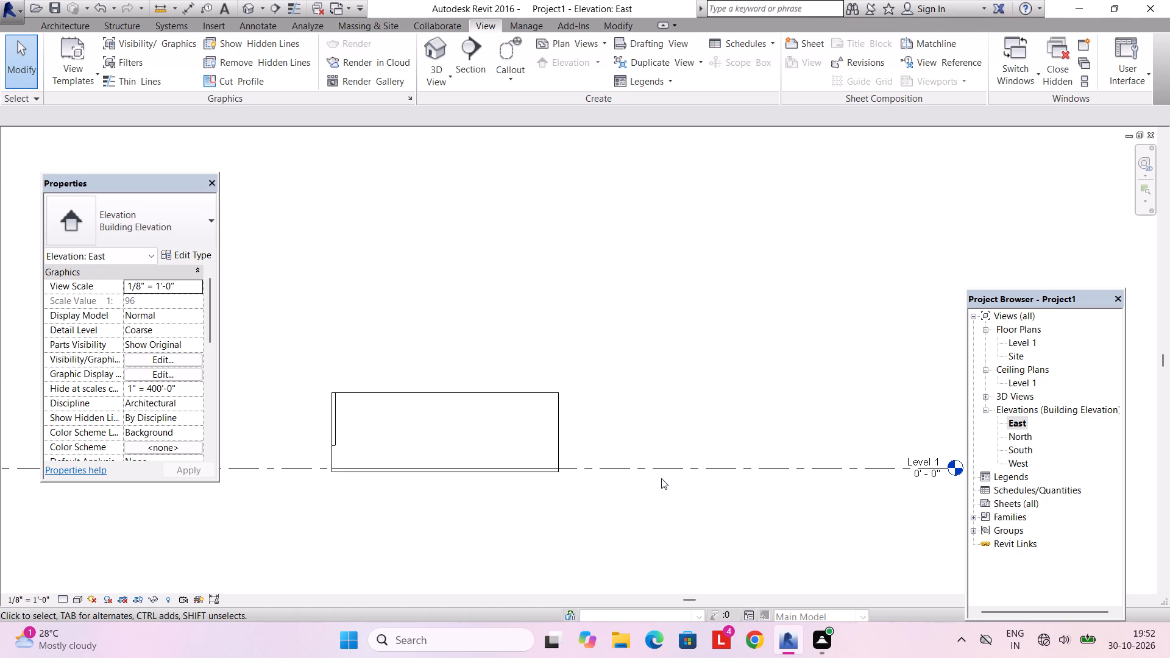
{"action": "double_click", "coordinate": [1031, 345]}
{"action": "scroll", "coordinate": [642, 488], "scroll_direction": "down", "scroll_amount": 2}
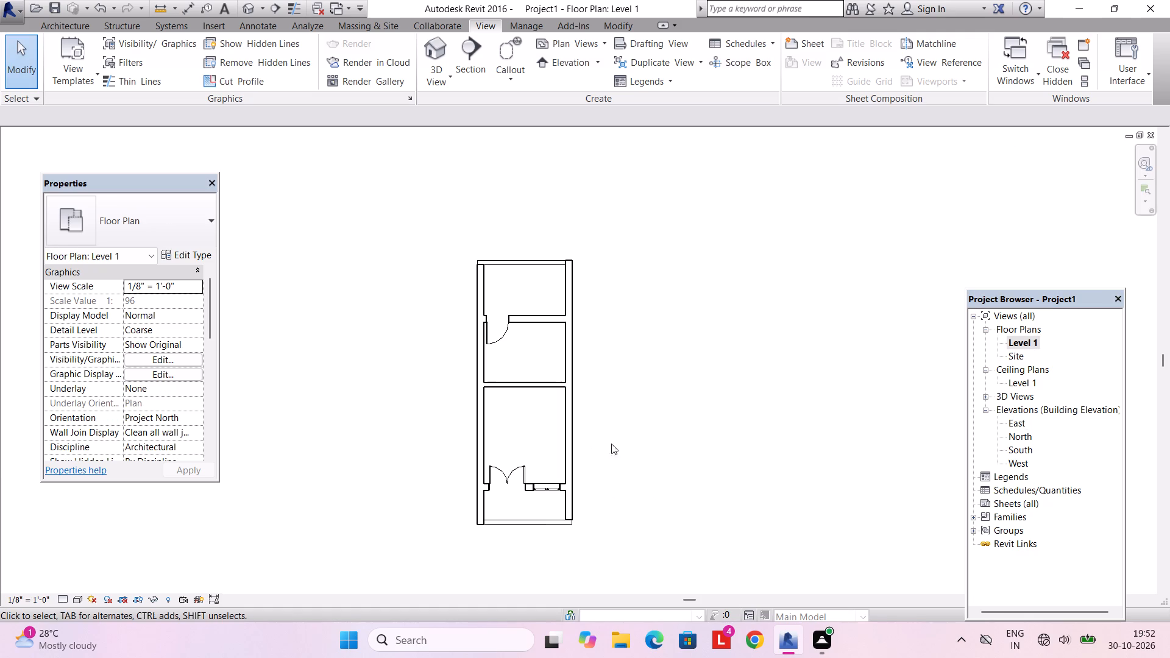
{"action": "double_click", "coordinate": [1026, 383]}
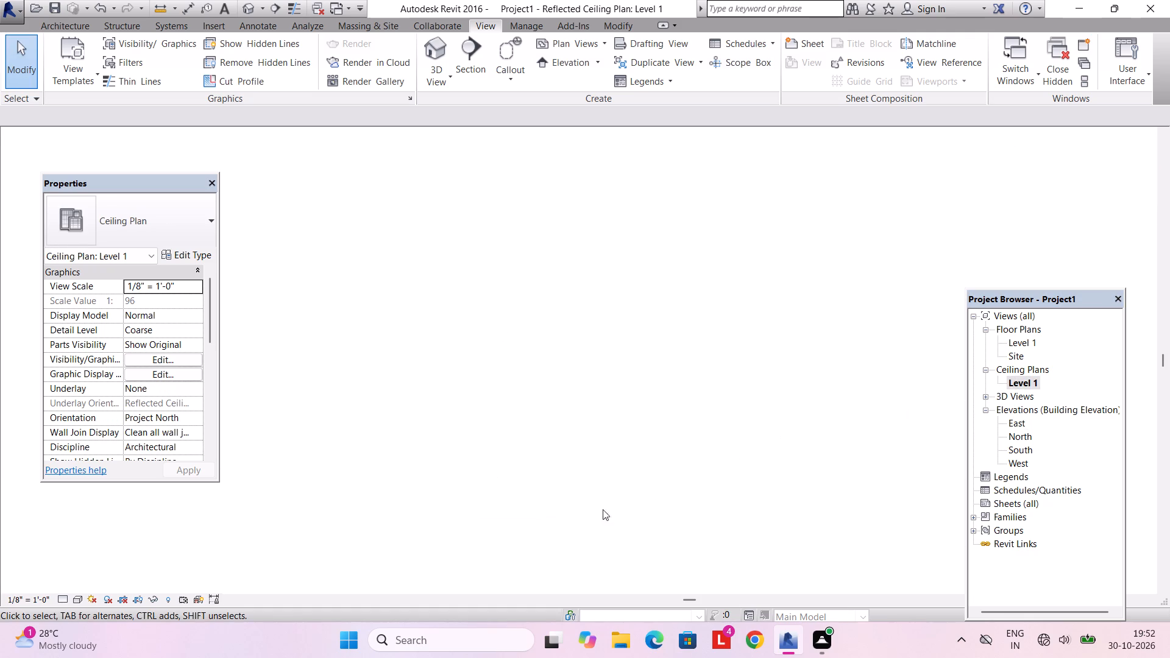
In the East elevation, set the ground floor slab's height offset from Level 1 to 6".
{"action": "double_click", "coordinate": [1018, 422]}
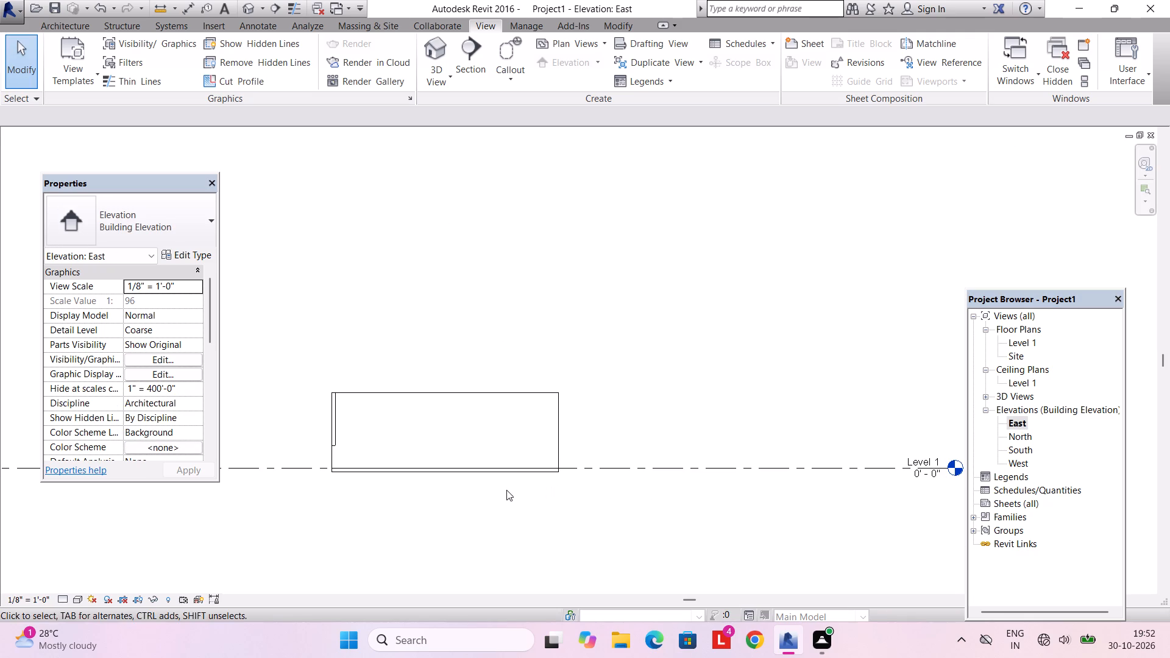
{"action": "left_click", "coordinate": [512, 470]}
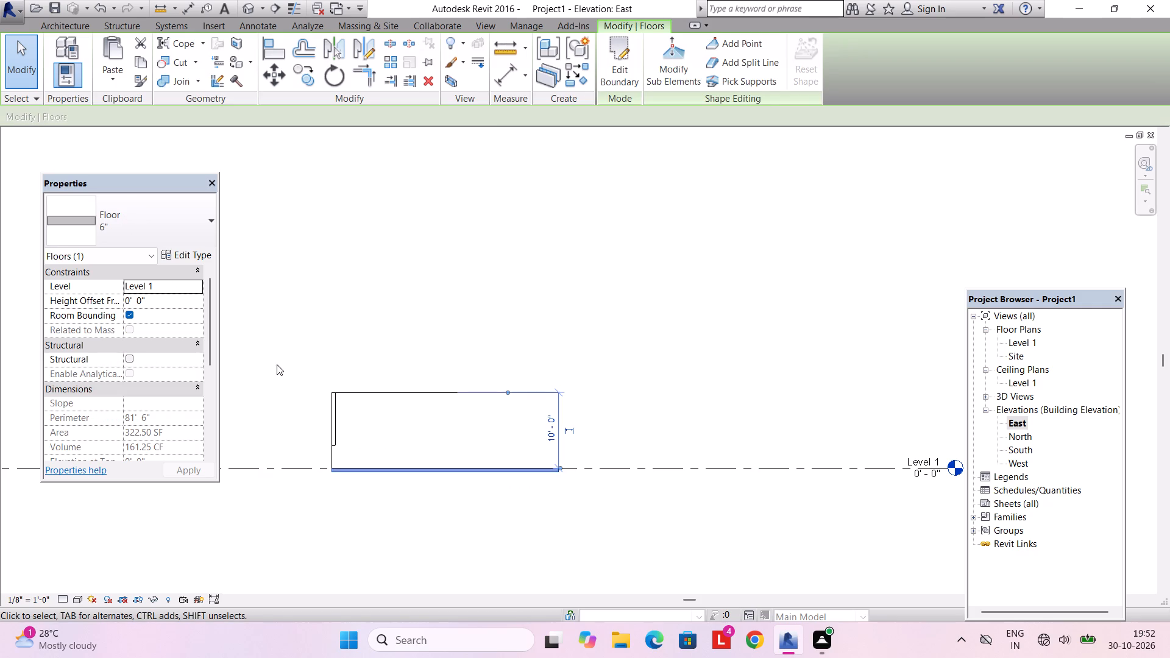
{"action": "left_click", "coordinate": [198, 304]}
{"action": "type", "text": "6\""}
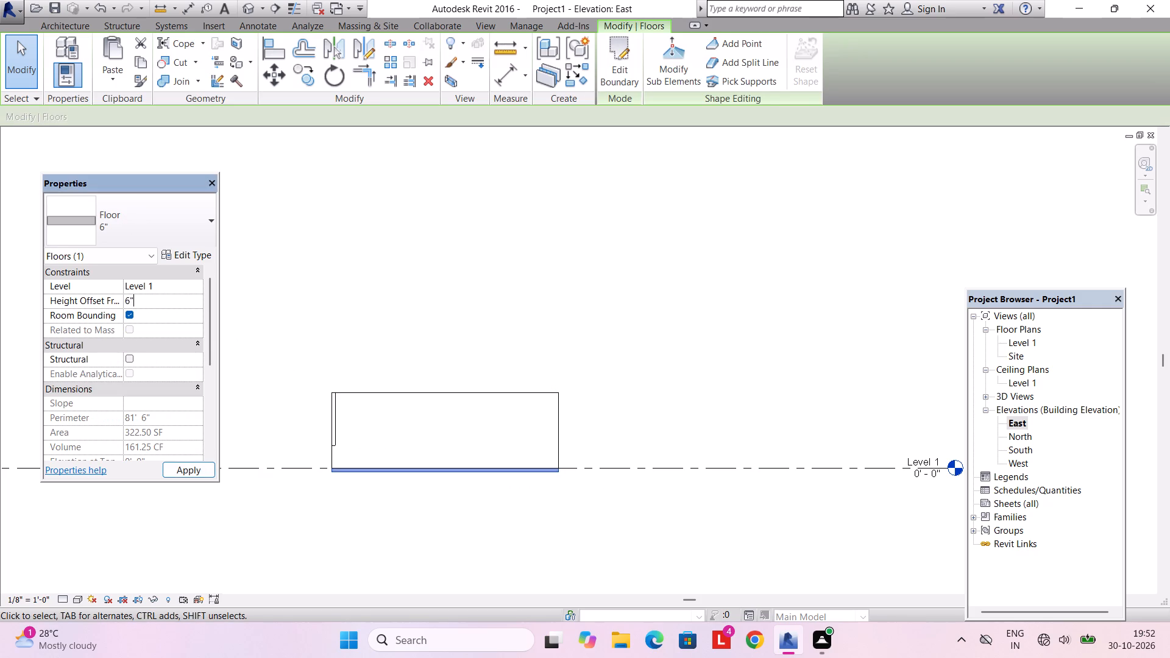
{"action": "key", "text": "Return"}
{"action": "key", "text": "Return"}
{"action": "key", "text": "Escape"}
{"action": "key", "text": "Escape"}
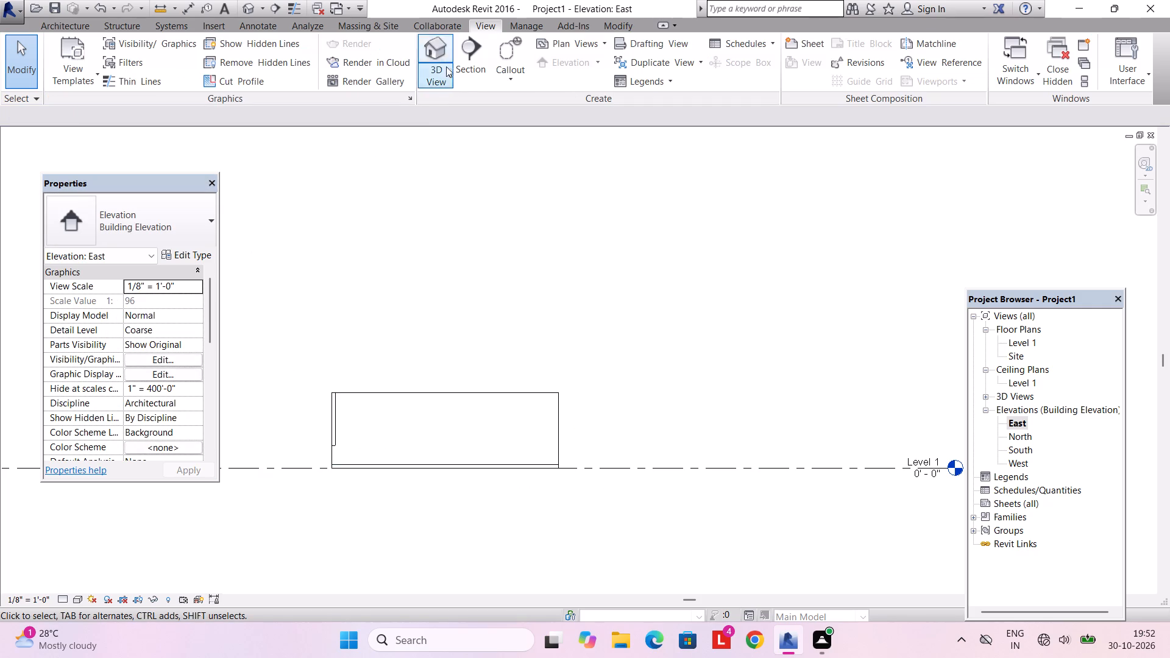
Examine the ground storey in 3D from above and from the front, around the porch wall and slab edge.
{"action": "left_click", "coordinate": [441, 48]}
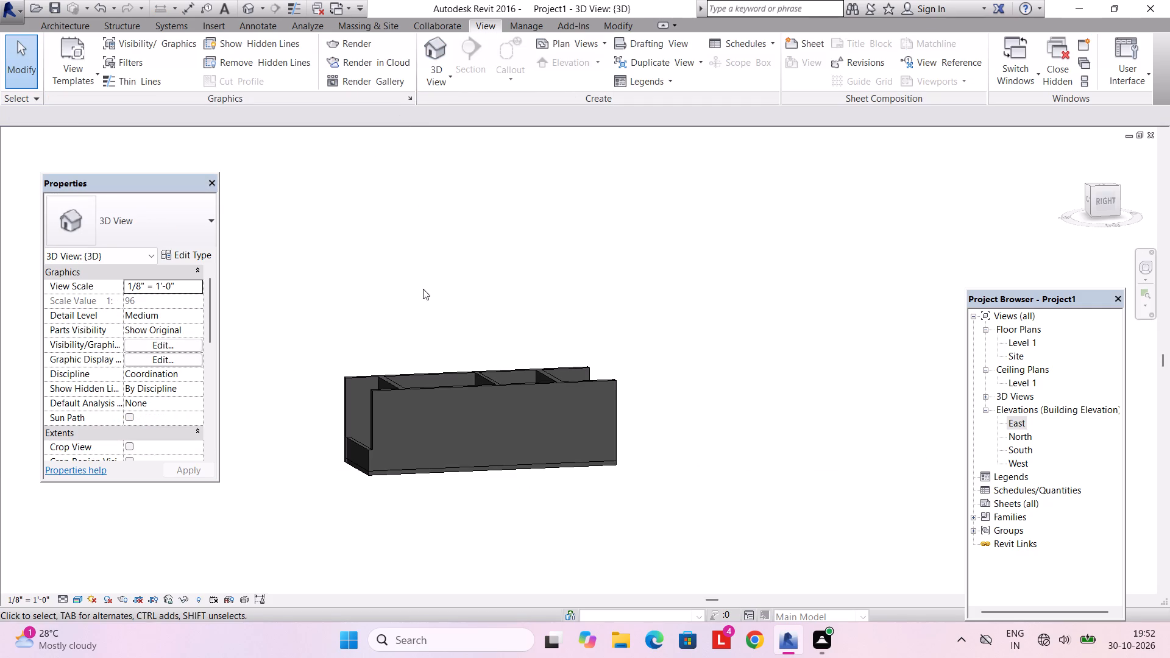
{"action": "middle_click_drag", "start_coordinate": [411, 353], "coordinate": [476, 389], "text": "shift"}
{"action": "scroll", "coordinate": [457, 439], "scroll_direction": "up", "scroll_amount": 2}
{"action": "middle_click_drag", "start_coordinate": [449, 453], "coordinate": [534, 588], "text": "shift"}
{"action": "scroll", "coordinate": [538, 595], "scroll_direction": "up", "scroll_amount": 2}
{"action": "middle_click_drag", "start_coordinate": [535, 550], "coordinate": [478, 439]}
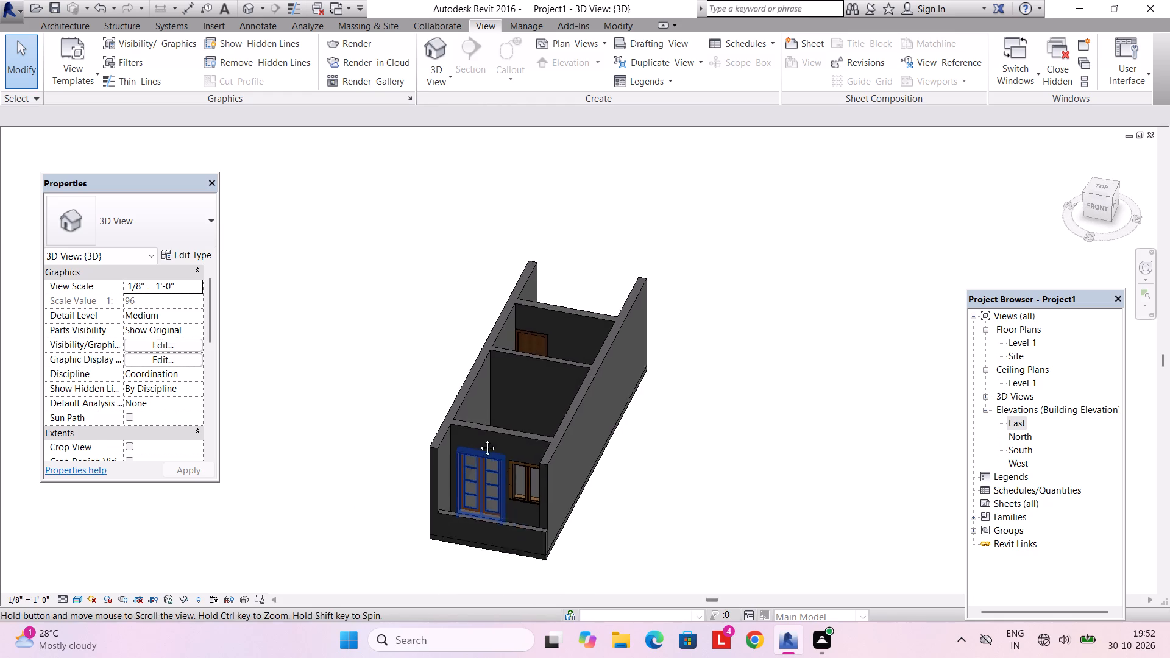
{"action": "middle_click_drag", "start_coordinate": [478, 439], "coordinate": [436, 353]}
{"action": "middle_click_drag", "start_coordinate": [451, 417], "coordinate": [478, 470], "text": "shift"}
{"action": "scroll", "coordinate": [490, 447], "scroll_direction": "up", "scroll_amount": 9}
{"action": "middle_click_drag", "start_coordinate": [503, 420], "coordinate": [527, 392], "text": "shift"}
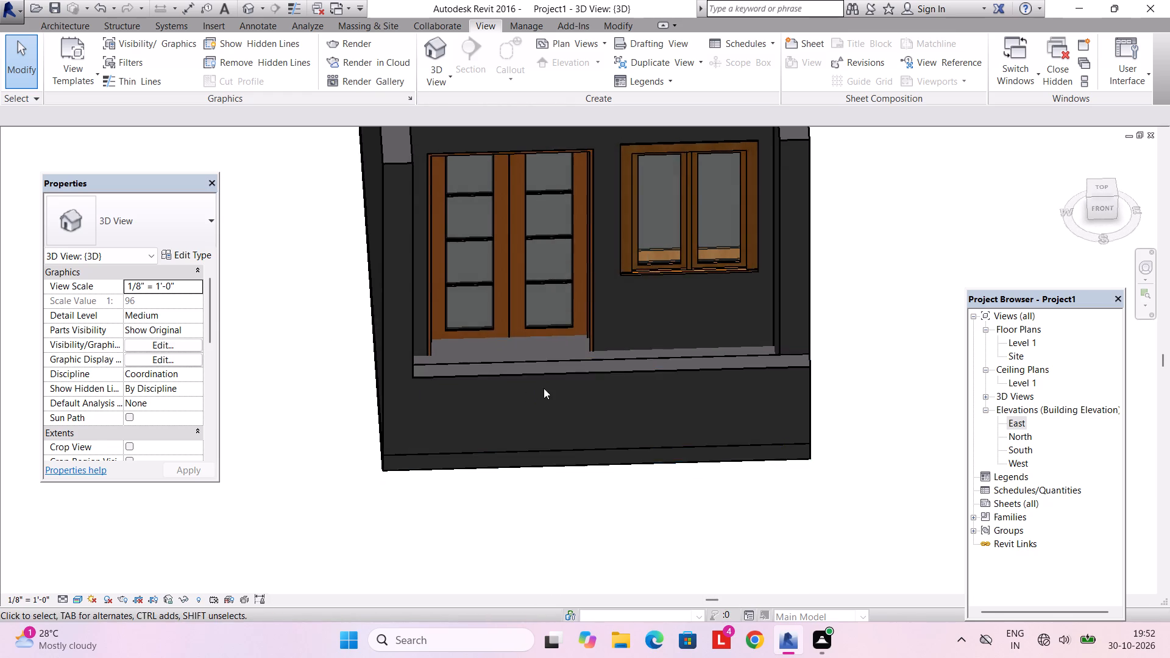
{"action": "scroll", "coordinate": [544, 388], "scroll_direction": "down", "scroll_amount": 4}
{"action": "middle_click_drag", "start_coordinate": [624, 439], "coordinate": [537, 338], "text": "shift"}
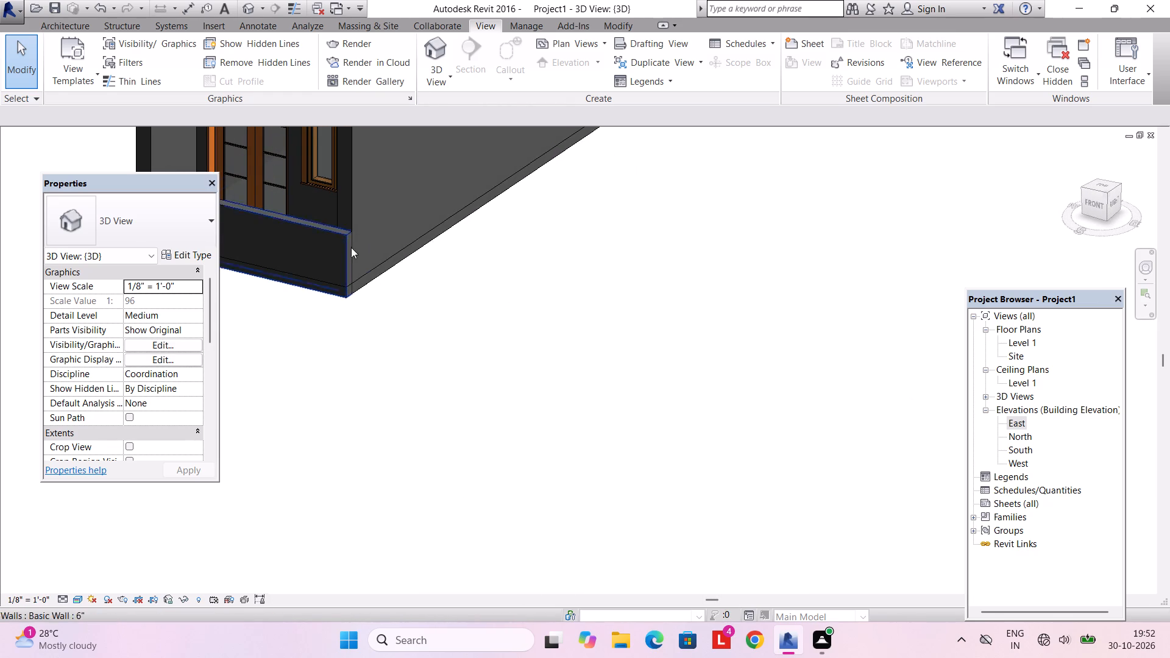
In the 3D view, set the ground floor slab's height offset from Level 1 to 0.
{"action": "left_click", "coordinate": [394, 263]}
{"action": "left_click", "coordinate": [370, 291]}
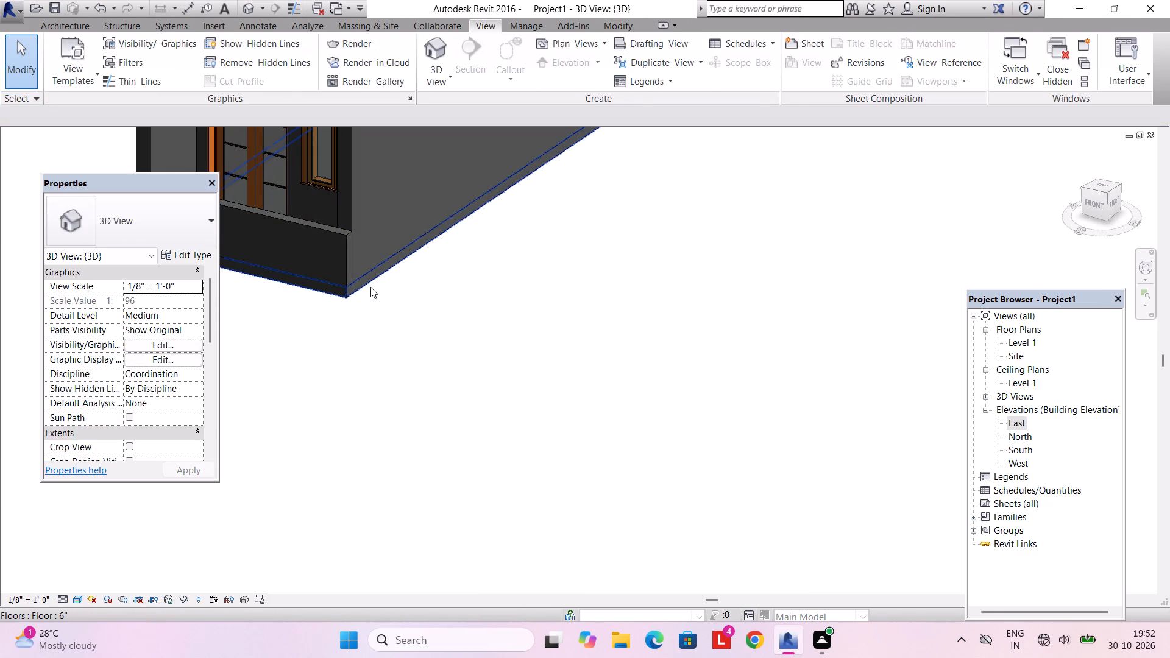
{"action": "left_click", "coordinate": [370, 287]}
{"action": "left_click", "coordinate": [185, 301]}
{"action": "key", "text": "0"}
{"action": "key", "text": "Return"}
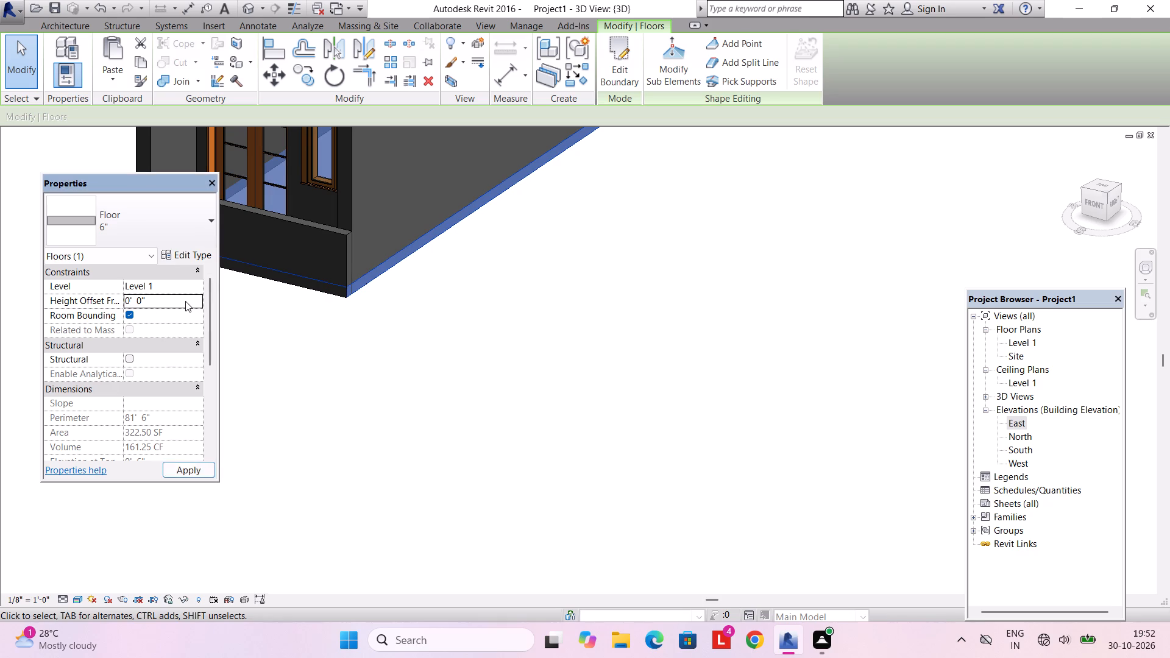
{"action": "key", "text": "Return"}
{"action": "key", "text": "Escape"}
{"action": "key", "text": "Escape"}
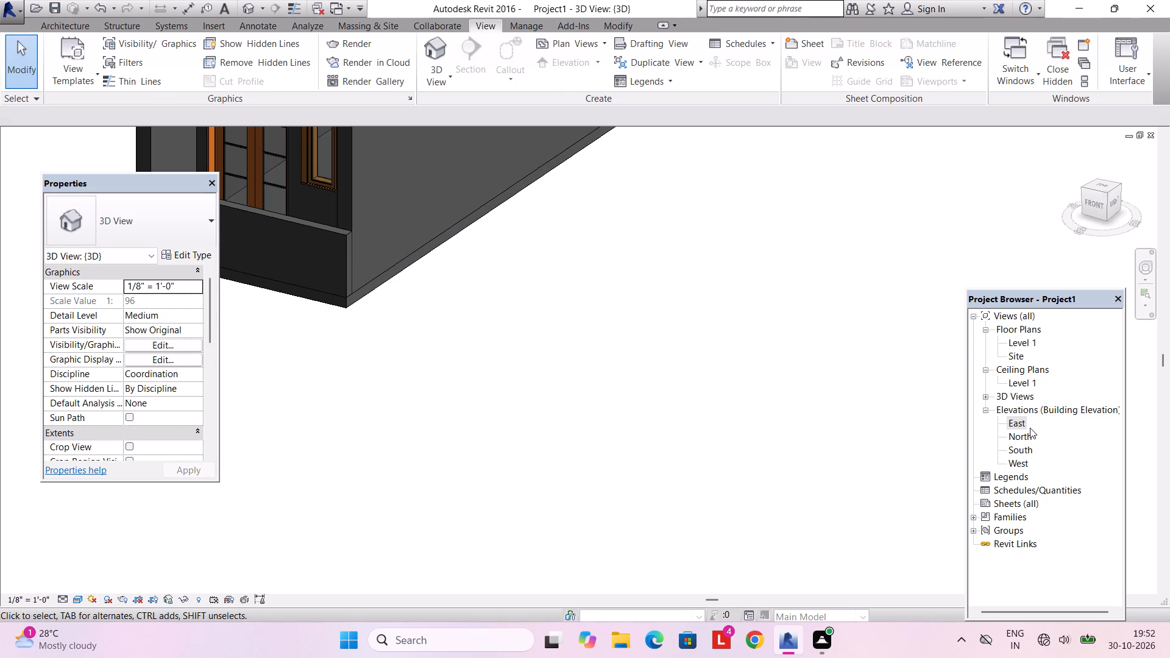
In the East elevation, add a level 10' 6" above Level 1 by picking Level 1 with a 10' 6" offset.
{"action": "left_click", "coordinate": [1018, 436]}
{"action": "double_click", "coordinate": [1018, 425]}
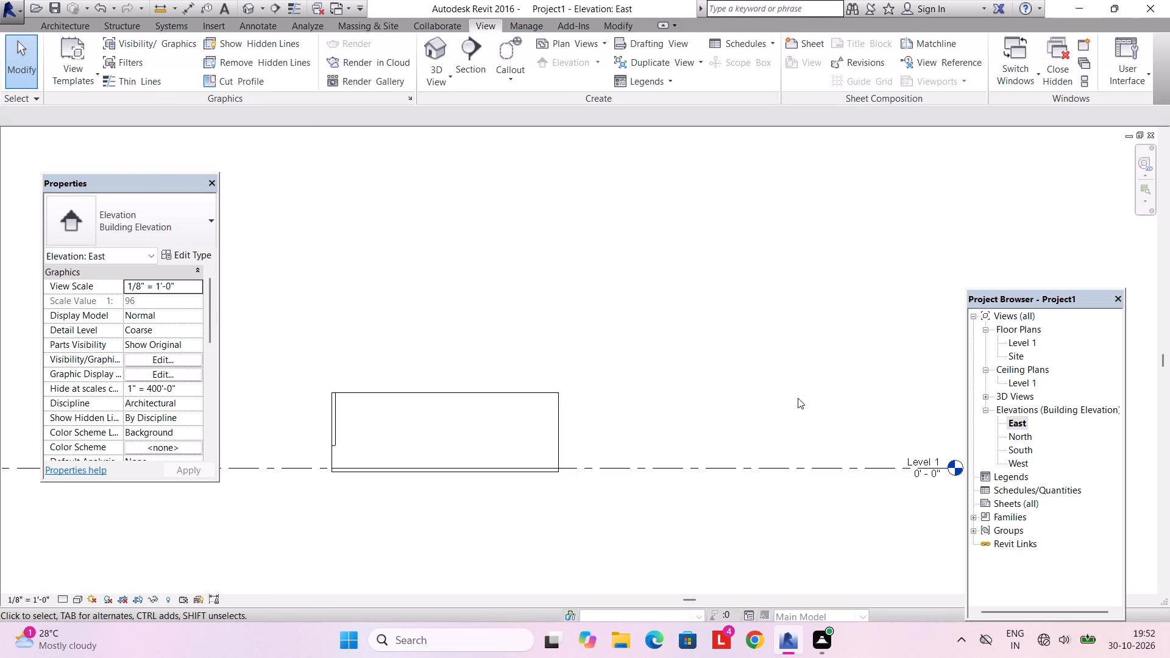
{"action": "scroll", "coordinate": [798, 398], "scroll_direction": "down", "scroll_amount": 3}
{"action": "middle_click_drag", "start_coordinate": [798, 398], "coordinate": [762, 396]}
{"action": "scroll", "coordinate": [723, 409], "scroll_direction": "up", "scroll_amount": 3}
{"action": "type", "text": "ll"}
{"action": "left_click", "coordinate": [389, 126]}
{"action": "left_click", "coordinate": [387, 118]}
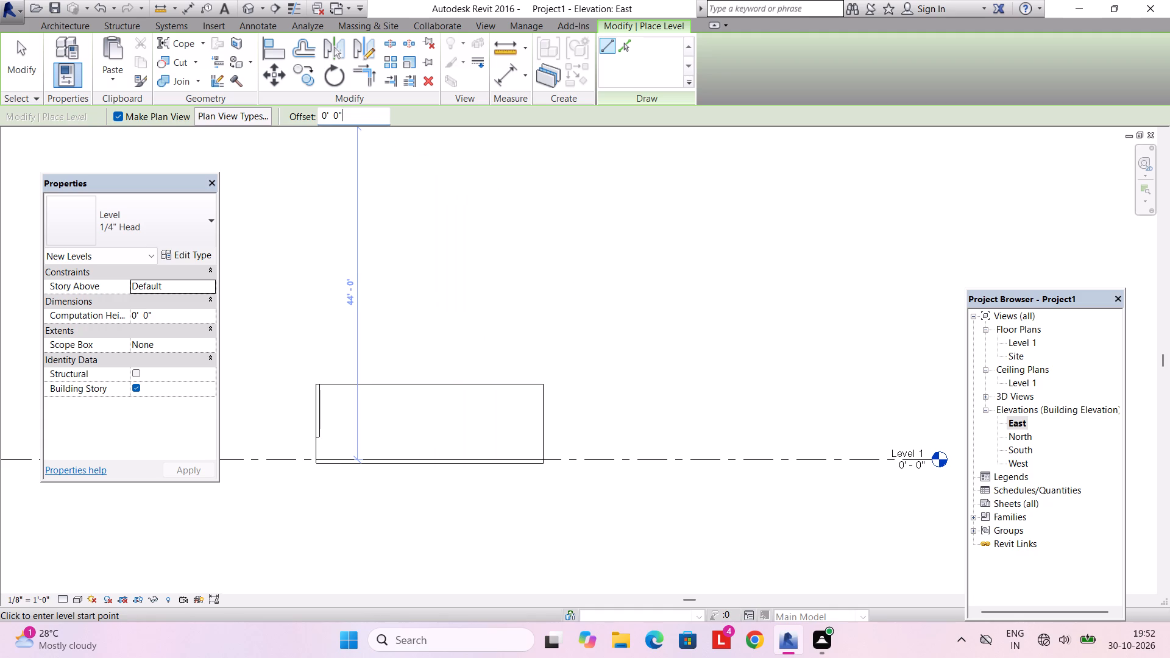
{"action": "left_click_drag", "start_coordinate": [386, 118], "coordinate": [350, 118]}
{"action": "double_click", "coordinate": [350, 118]}
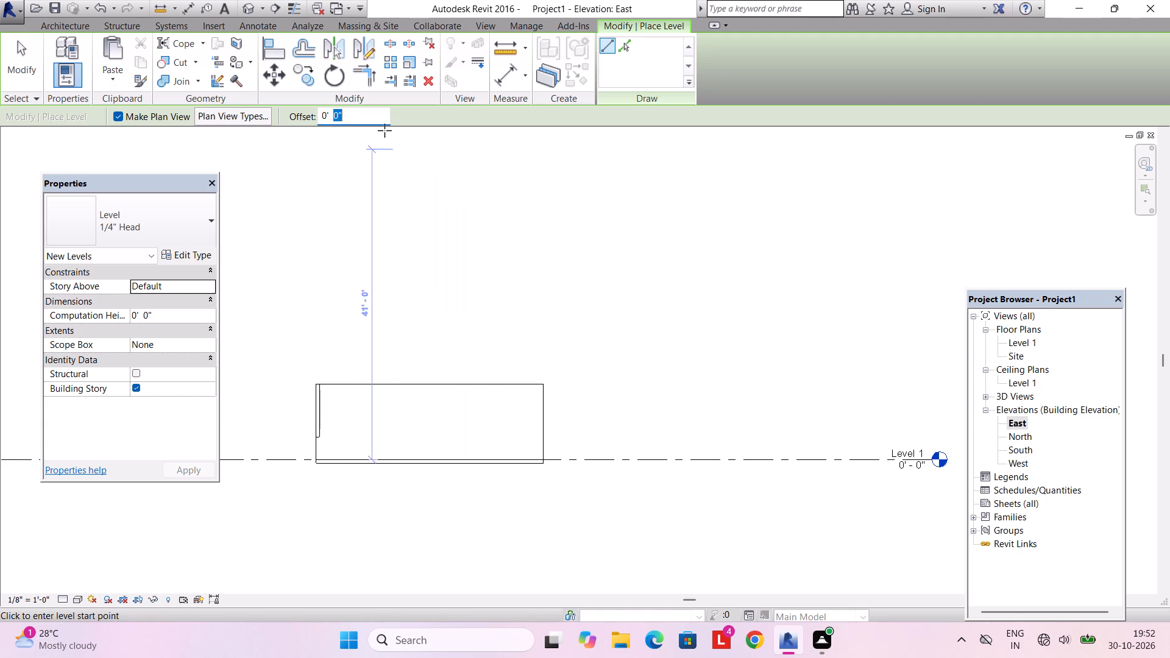
{"action": "left_click_drag", "start_coordinate": [367, 113], "coordinate": [276, 122]}
{"action": "type", "text": "10'"}
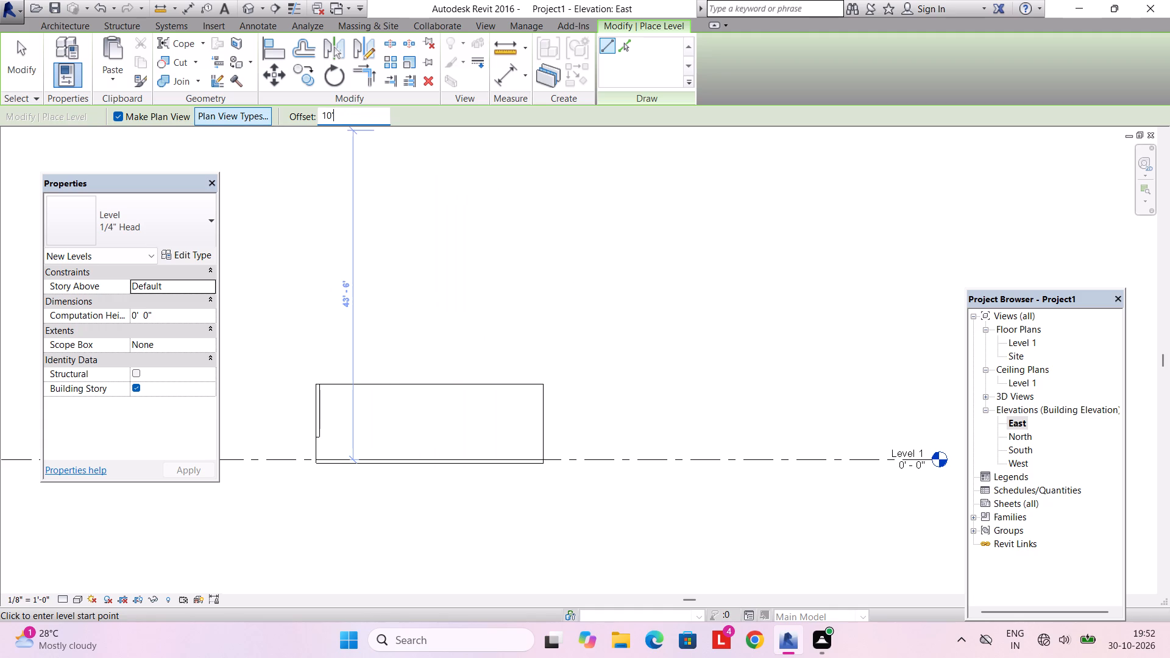
{"action": "type", "text": "6\""}
{"action": "key", "text": "Return"}
{"action": "left_click", "coordinate": [620, 51]}
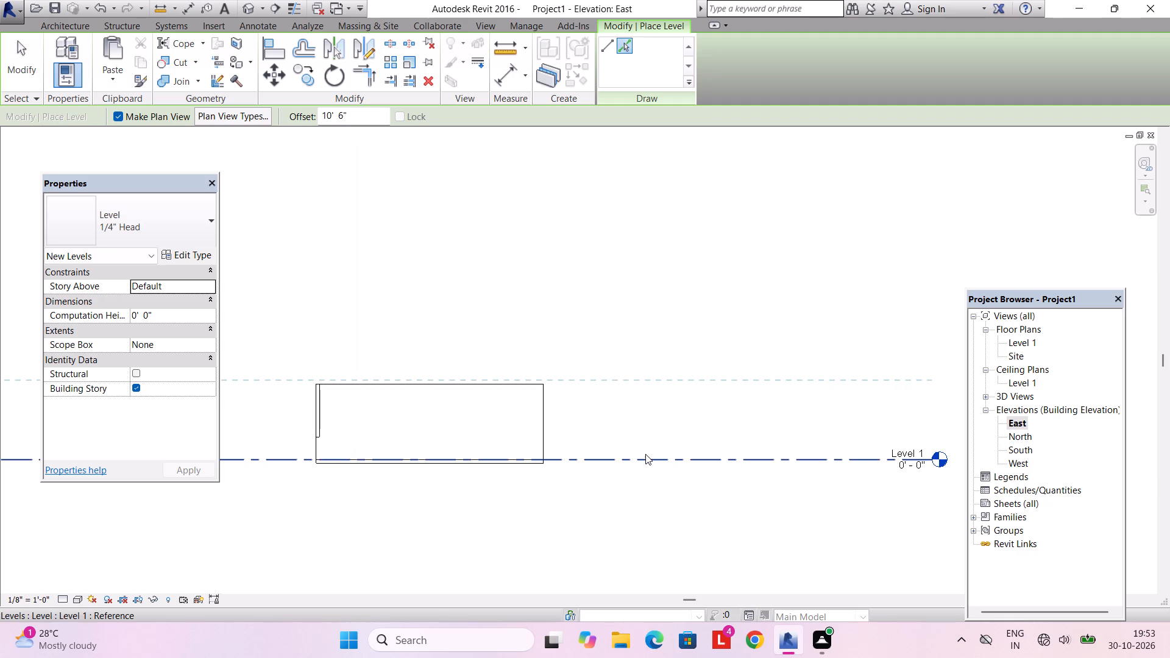
{"action": "left_click", "coordinate": [647, 458]}
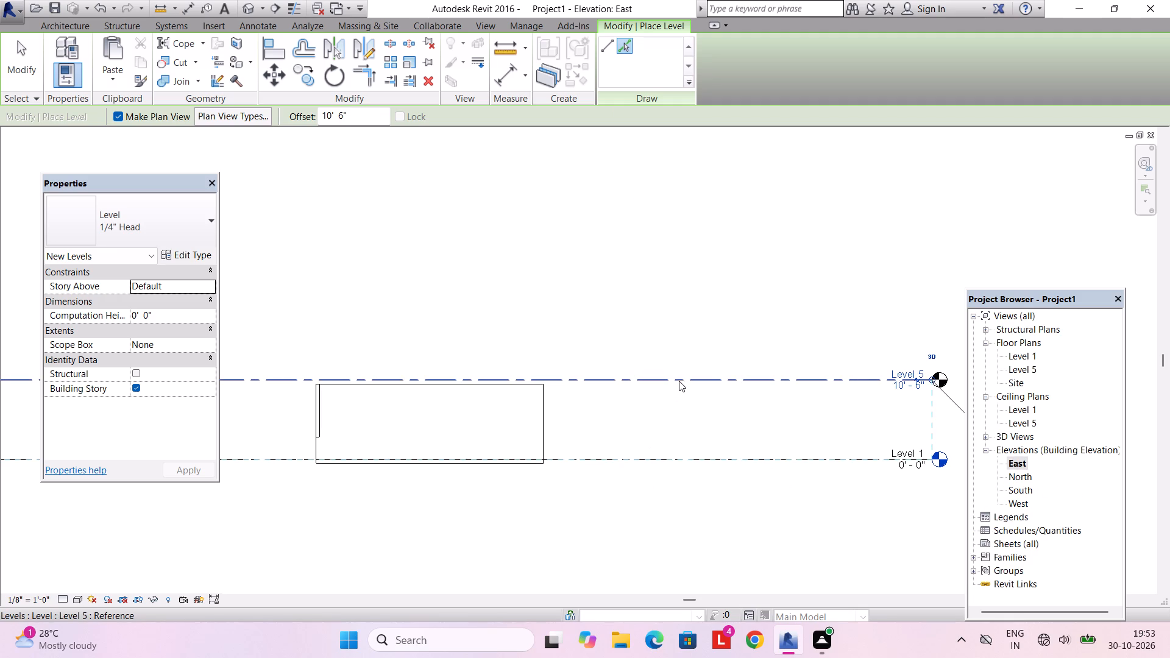
Add further levels at 21' 0" and 31' 6" by offsetting each 10' 6" from the level below.
{"action": "left_click", "coordinate": [679, 376]}
{"action": "left_click", "coordinate": [686, 301]}
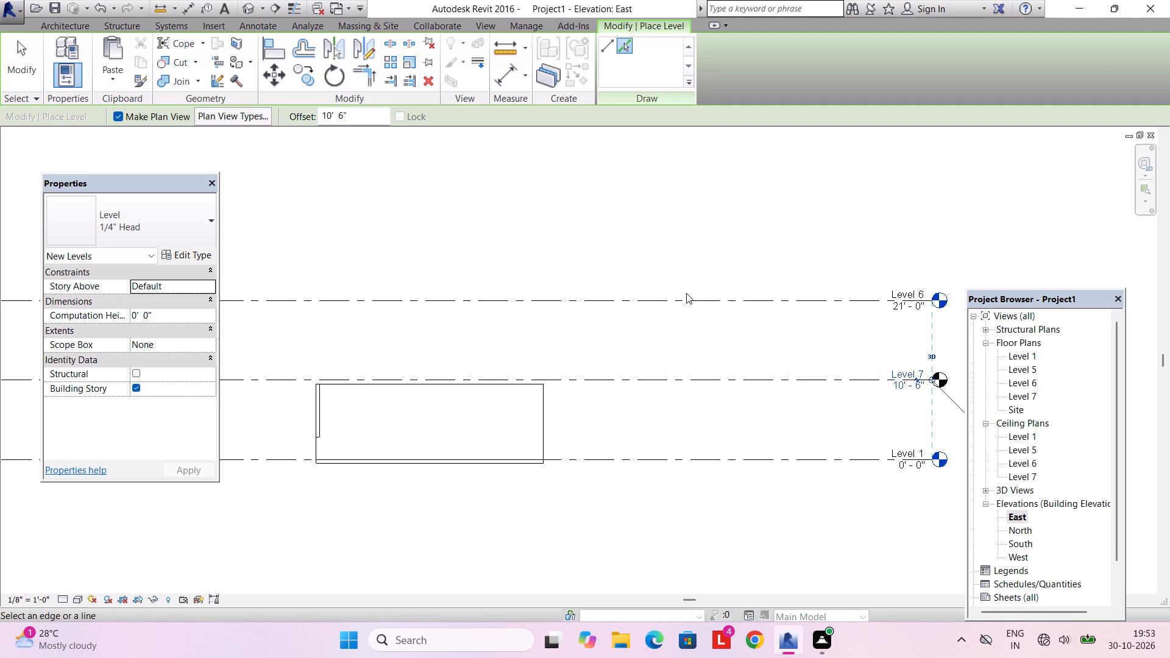
{"action": "left_click", "coordinate": [686, 297]}
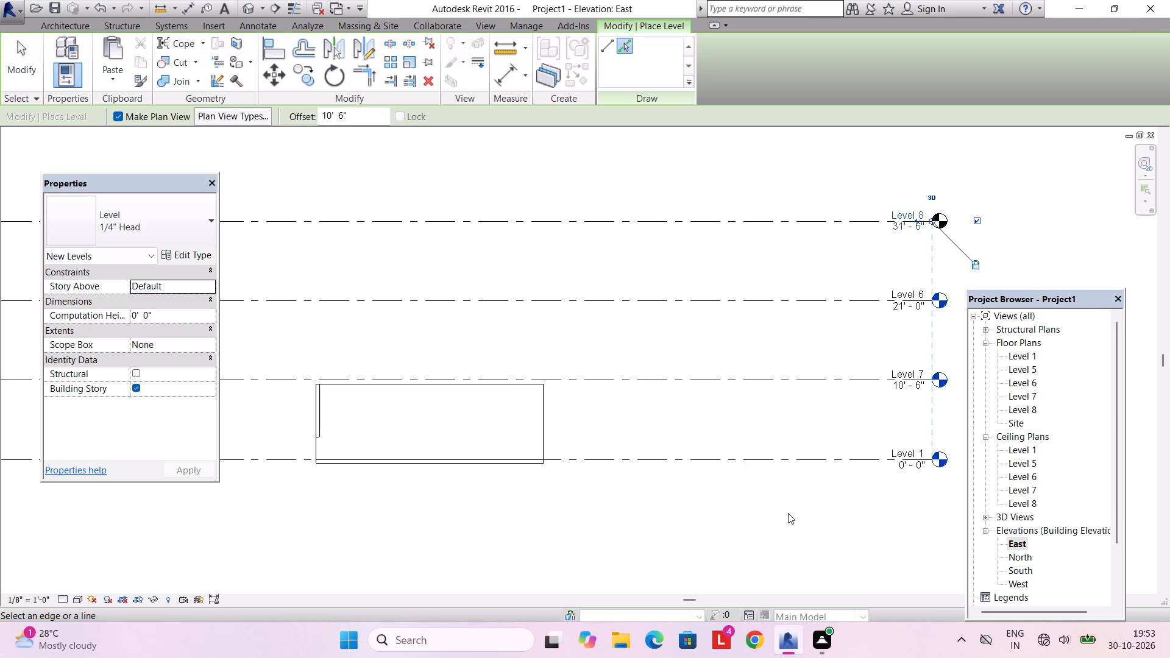
{"action": "key", "text": "Escape"}
{"action": "key", "text": "Escape"}
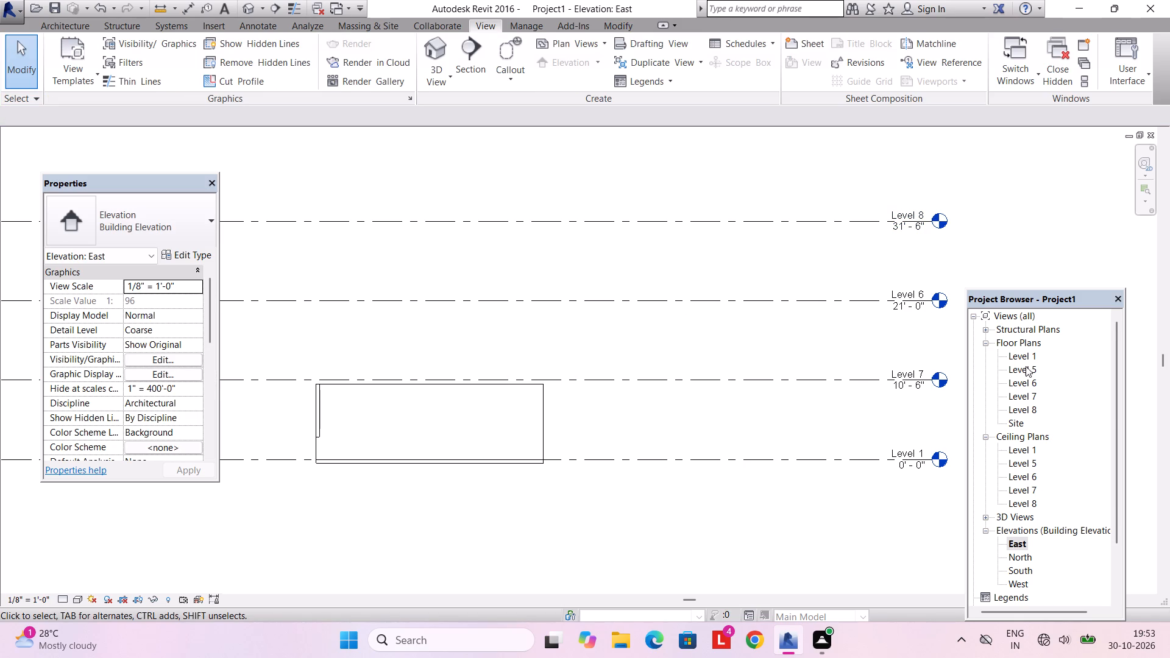
Rename the Level 5 floor plan to Level 2, along with its corresponding level and views.
{"action": "scroll", "coordinate": [1025, 387], "scroll_direction": "up", "scroll_amount": 2}
{"action": "scroll", "coordinate": [1025, 387], "scroll_direction": "down", "scroll_amount": 2}
{"action": "scroll", "coordinate": [1028, 367], "scroll_direction": "up", "scroll_amount": 3}
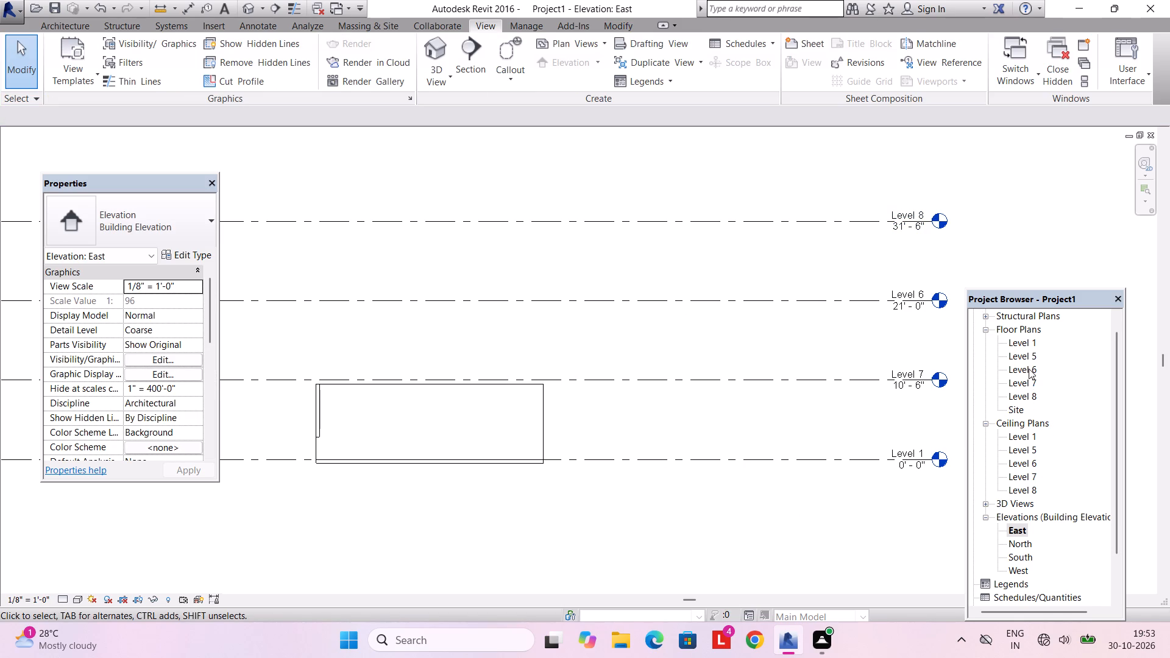
{"action": "left_click", "coordinate": [1029, 369]}
{"action": "right_click", "coordinate": [1029, 369]}
{"action": "left_click", "coordinate": [1027, 272]}
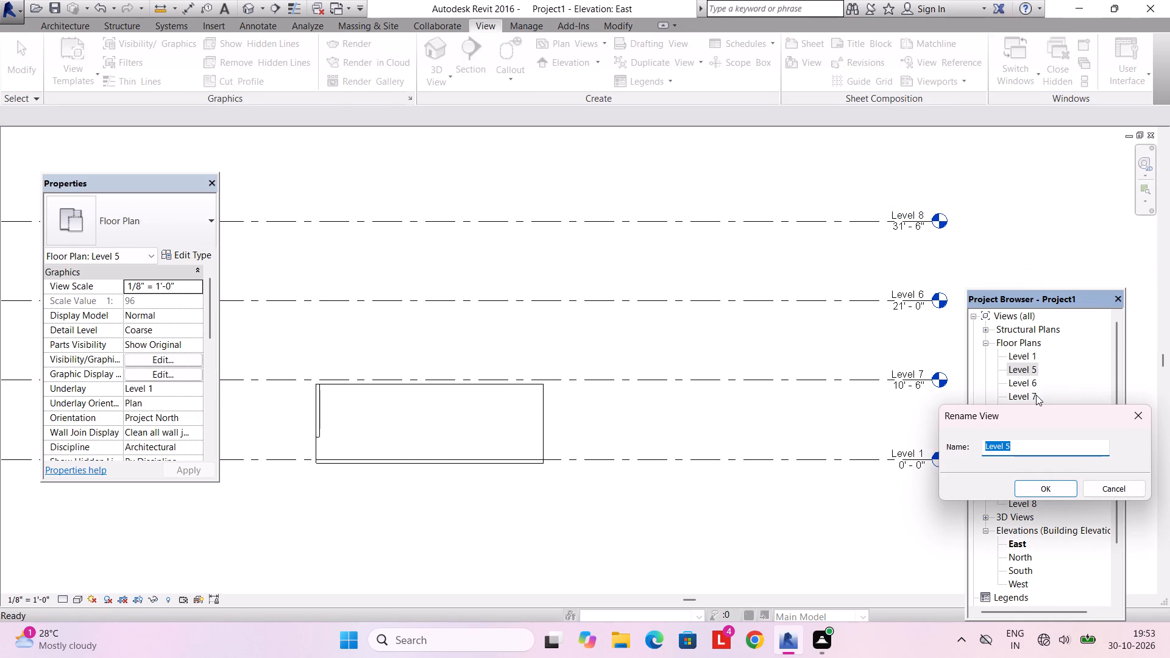
{"action": "left_click", "coordinate": [1037, 448]}
{"action": "key", "text": "BackSpace"}
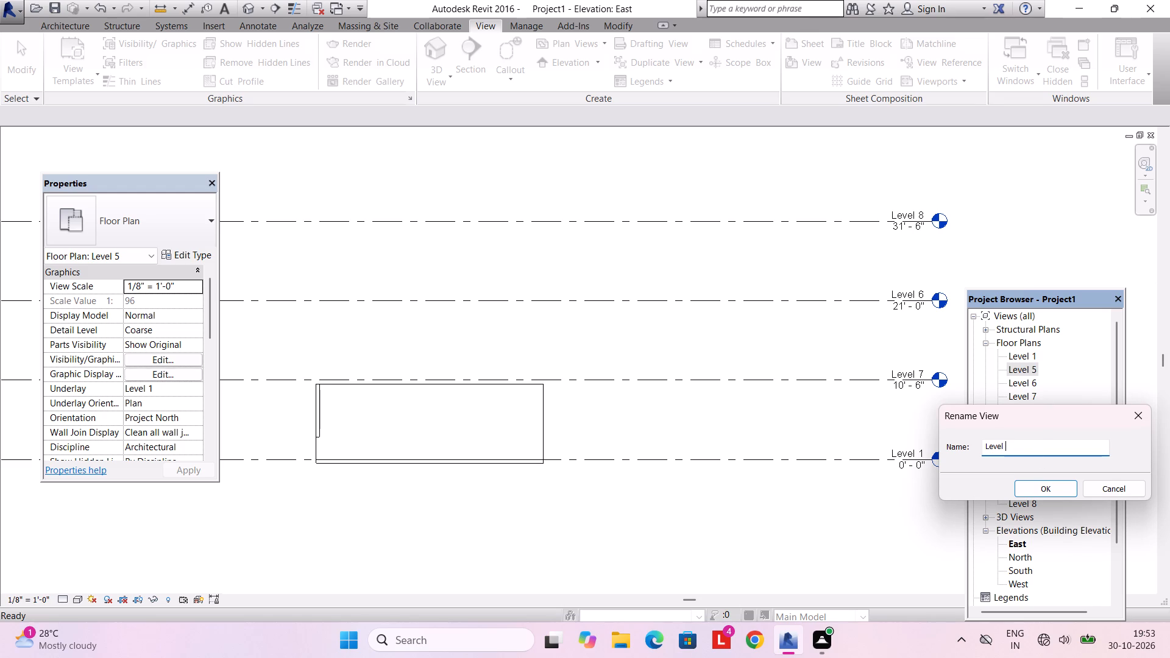
{"action": "key", "text": "2"}
{"action": "key", "text": "Return"}
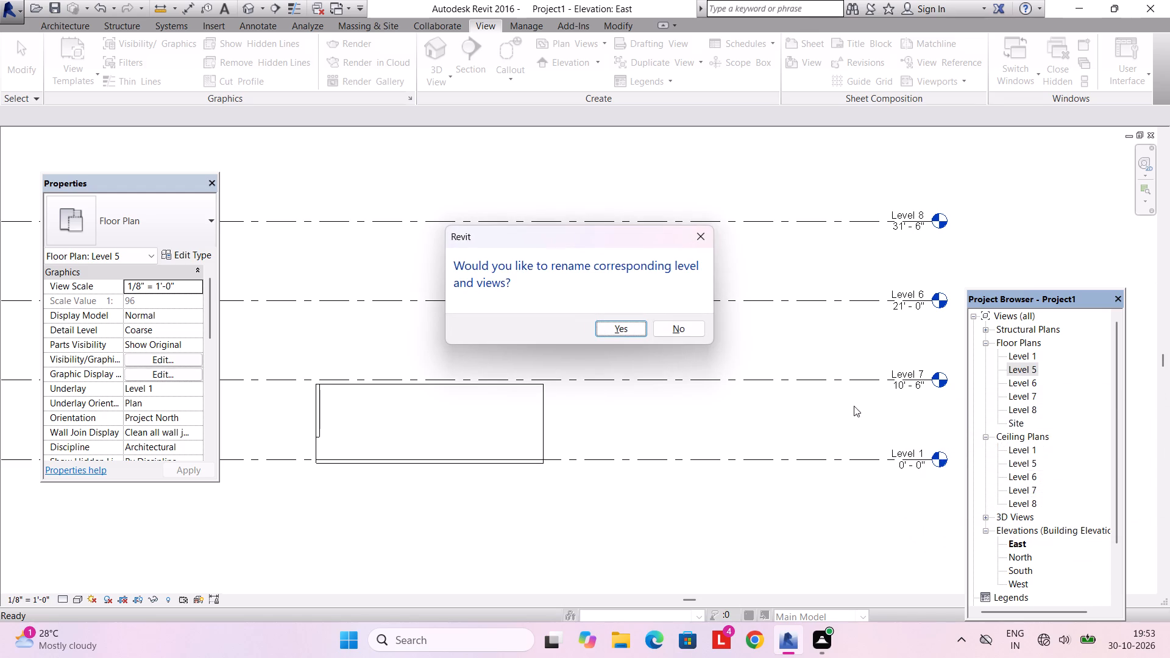
{"action": "left_click", "coordinate": [629, 333]}
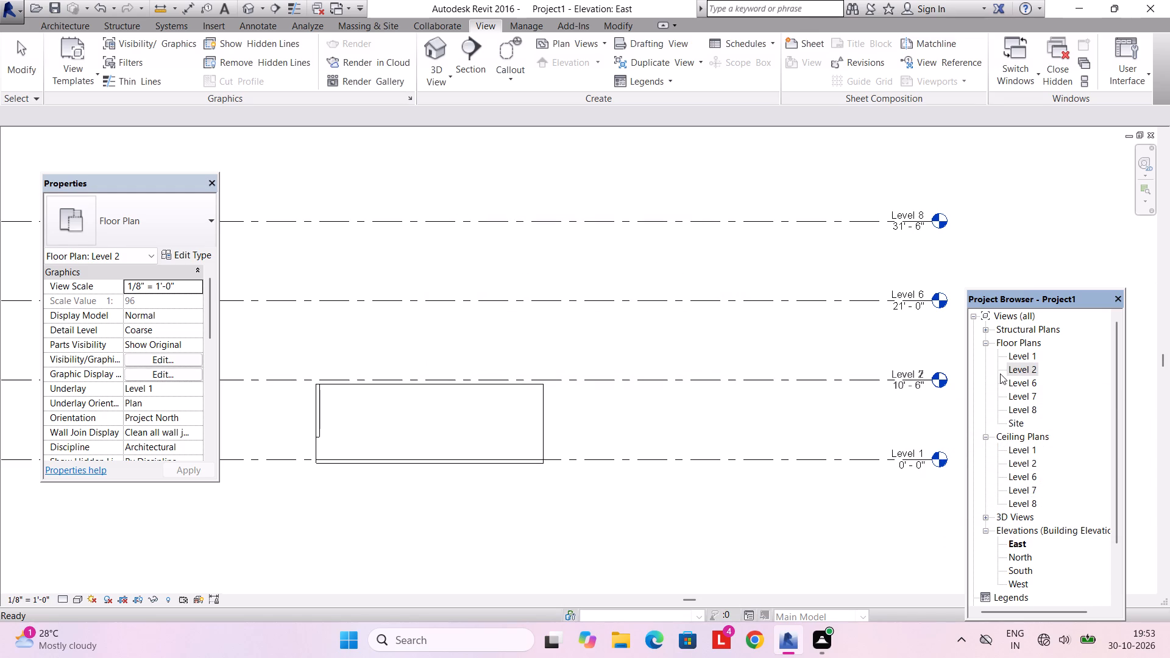
Delete the duplicate Level 7 that overlaps Level 2 at 10' 6", together with its views.
{"action": "double_click", "coordinate": [915, 371]}
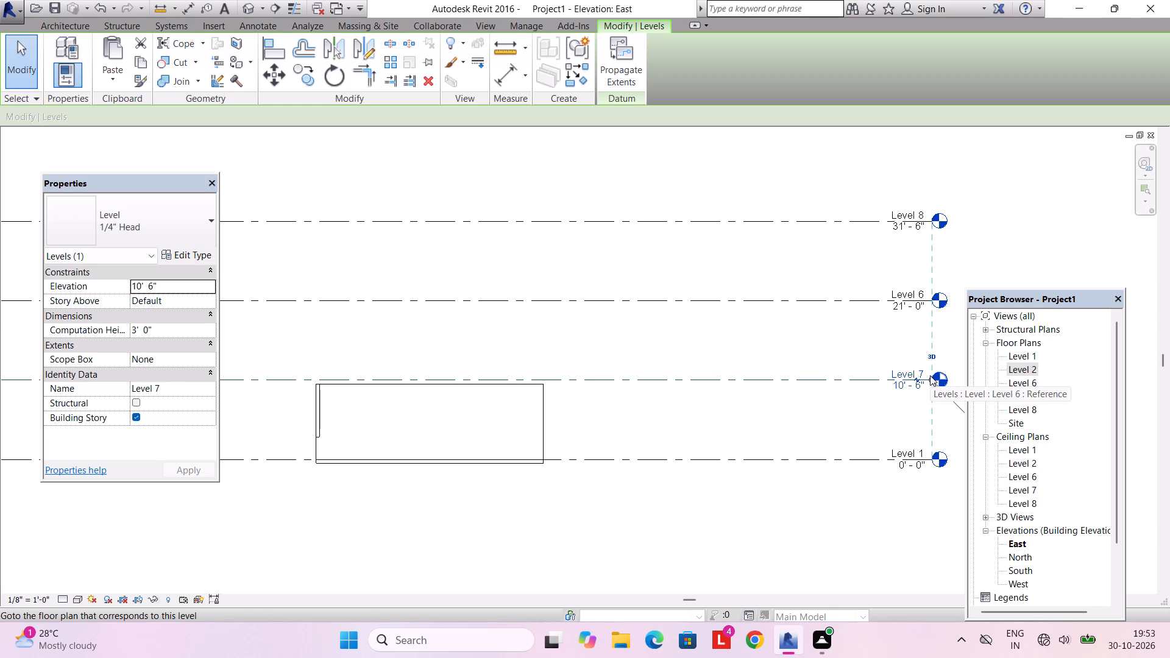
{"action": "left_click", "coordinate": [918, 372]}
{"action": "right_click", "coordinate": [918, 372]}
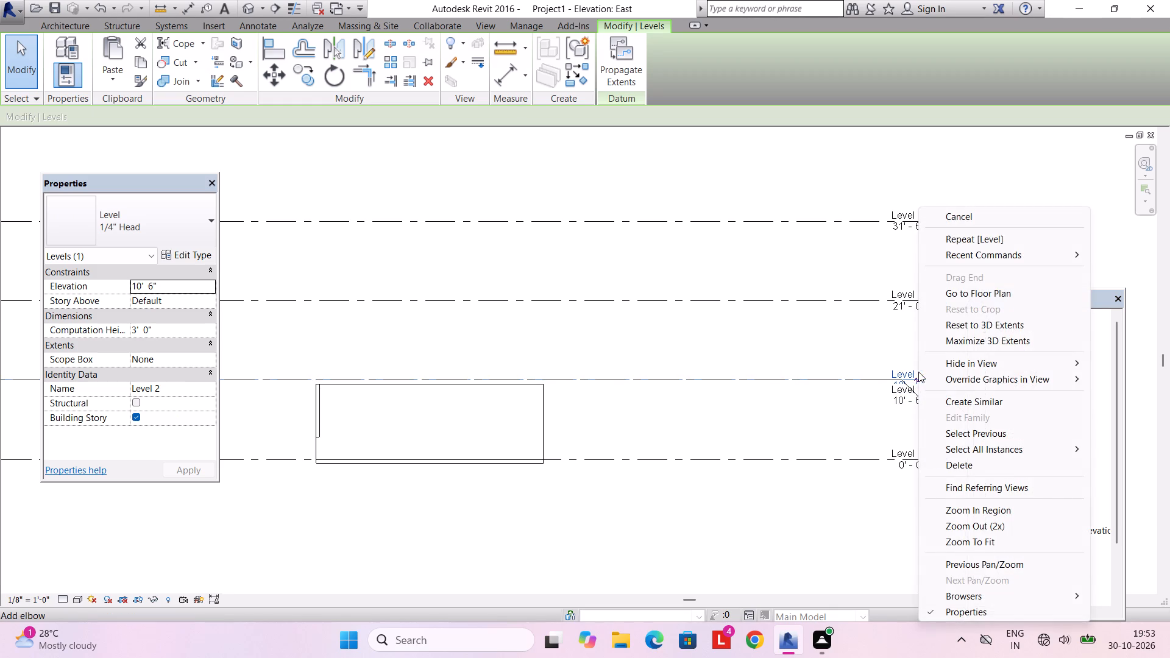
{"action": "left_click", "coordinate": [918, 372]}
{"action": "left_click", "coordinate": [902, 371]}
{"action": "left_click", "coordinate": [906, 371]}
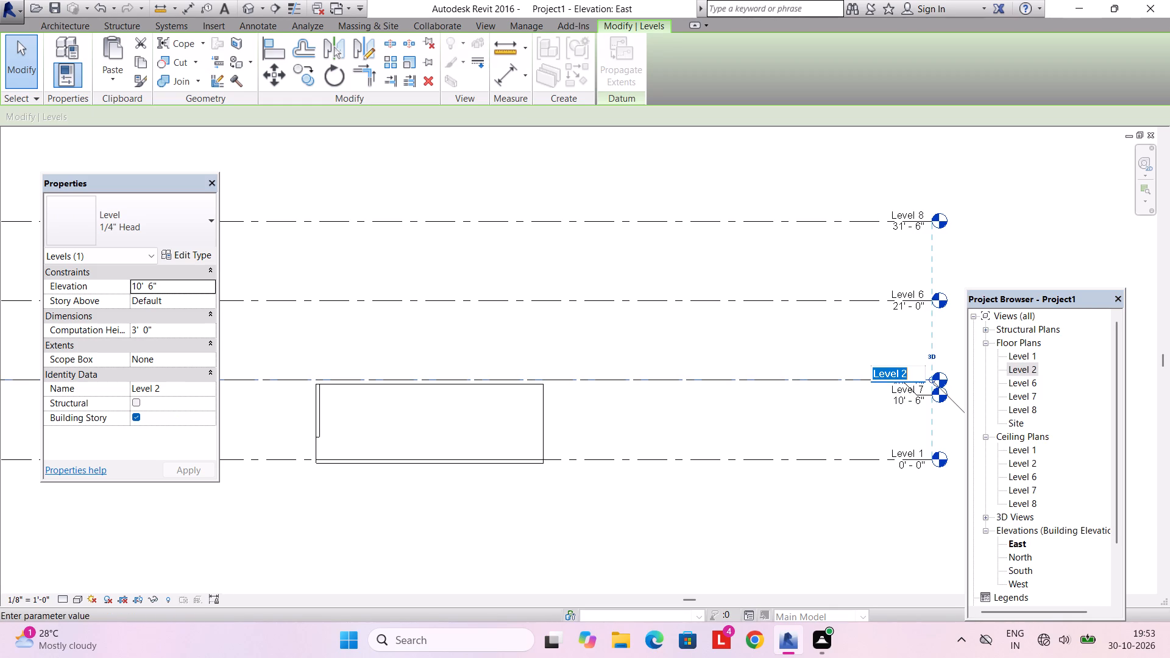
{"action": "left_click", "coordinate": [909, 371]}
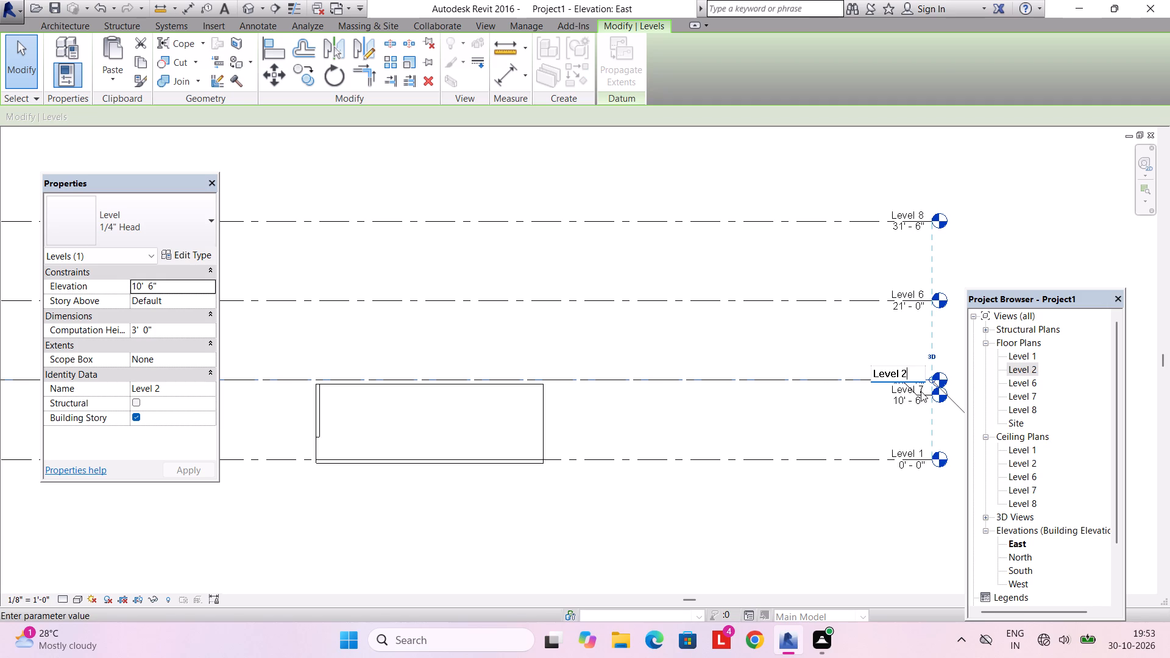
{"action": "key", "text": "Escape"}
{"action": "key", "text": "Escape"}
{"action": "scroll", "coordinate": [921, 401], "scroll_direction": "up", "scroll_amount": 6}
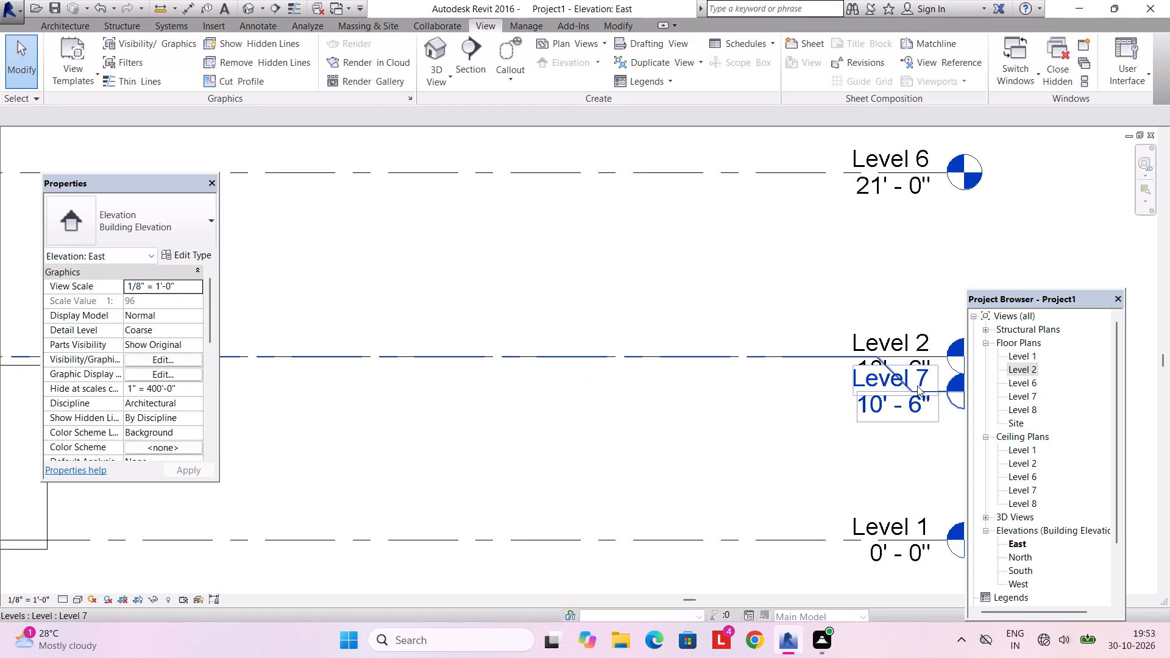
{"action": "left_click", "coordinate": [917, 386]}
{"action": "key", "text": "Delete"}
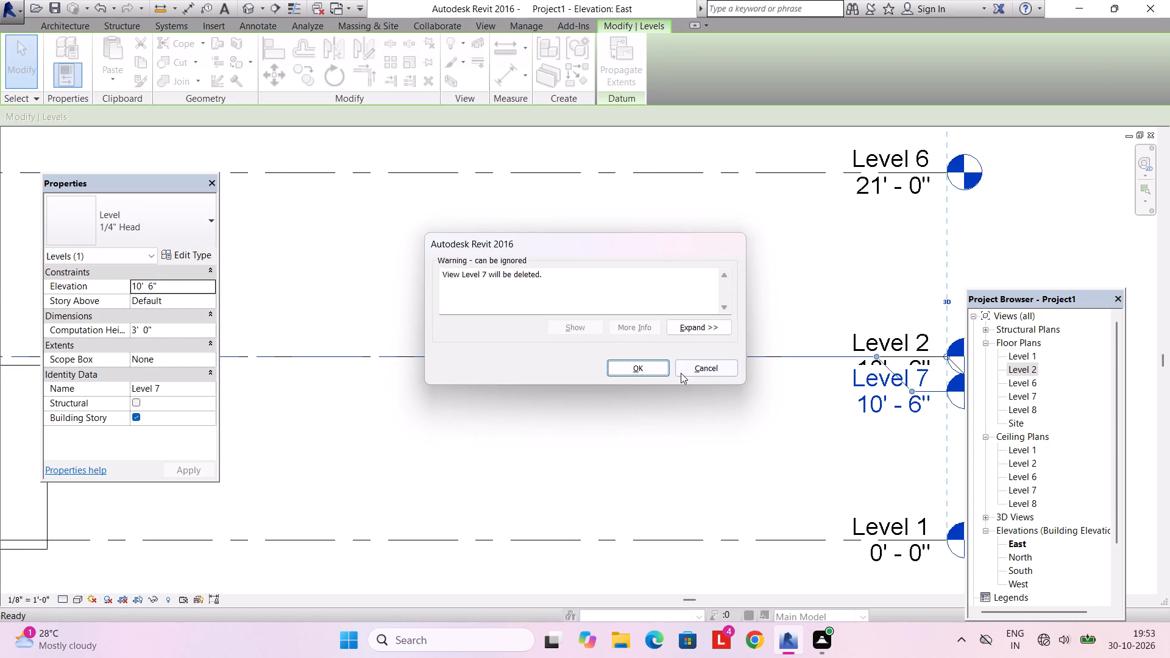
{"action": "left_click", "coordinate": [672, 364]}
{"action": "left_click", "coordinate": [658, 366]}
Rename the Level 6 floor plan to Level 3, along with its corresponding level and views.
{"action": "scroll", "coordinate": [667, 363], "scroll_direction": "down", "scroll_amount": 4}
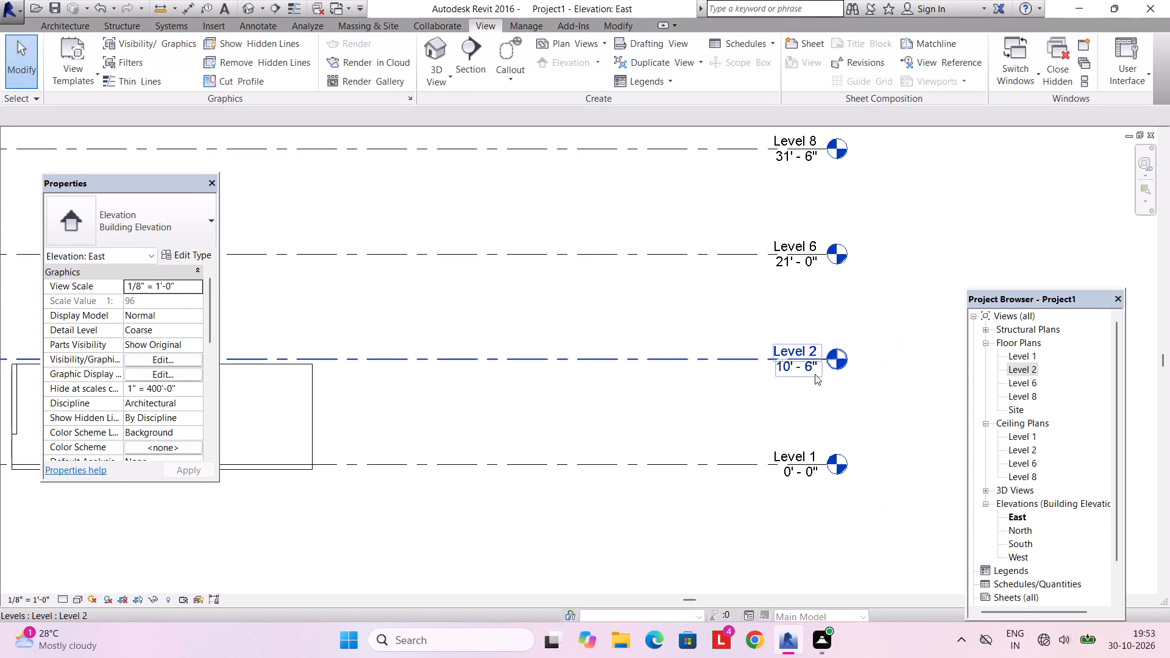
{"action": "scroll", "coordinate": [802, 385], "scroll_direction": "down", "scroll_amount": 3}
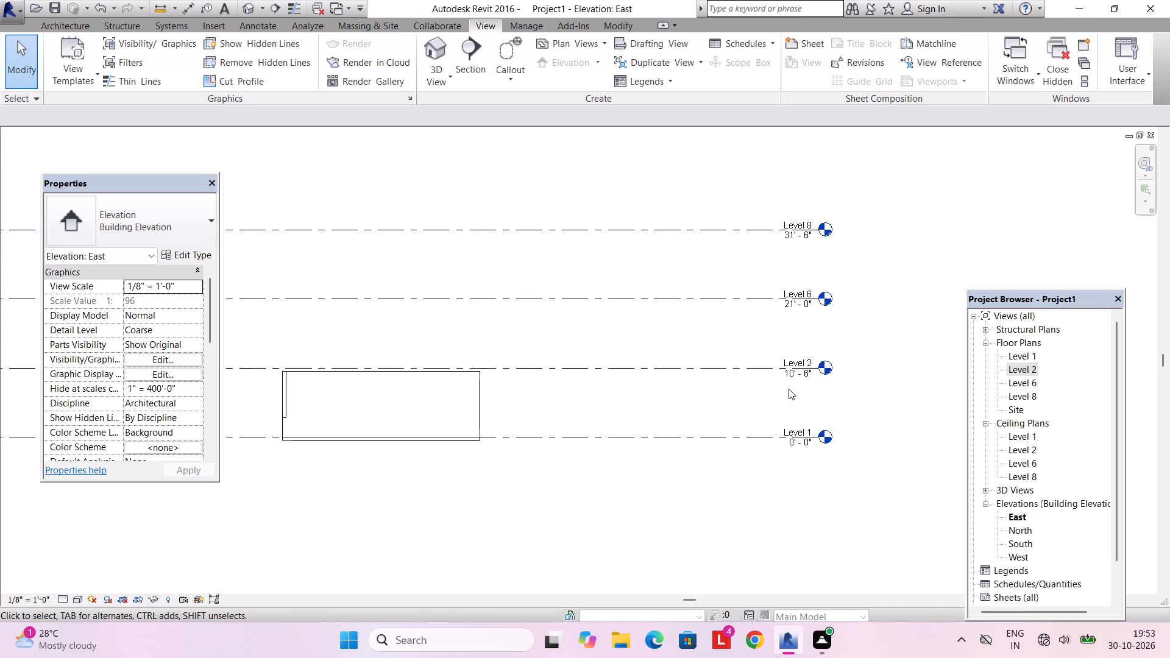
{"action": "scroll", "coordinate": [787, 389], "scroll_direction": "up", "scroll_amount": 2}
{"action": "right_click", "coordinate": [1018, 377]}
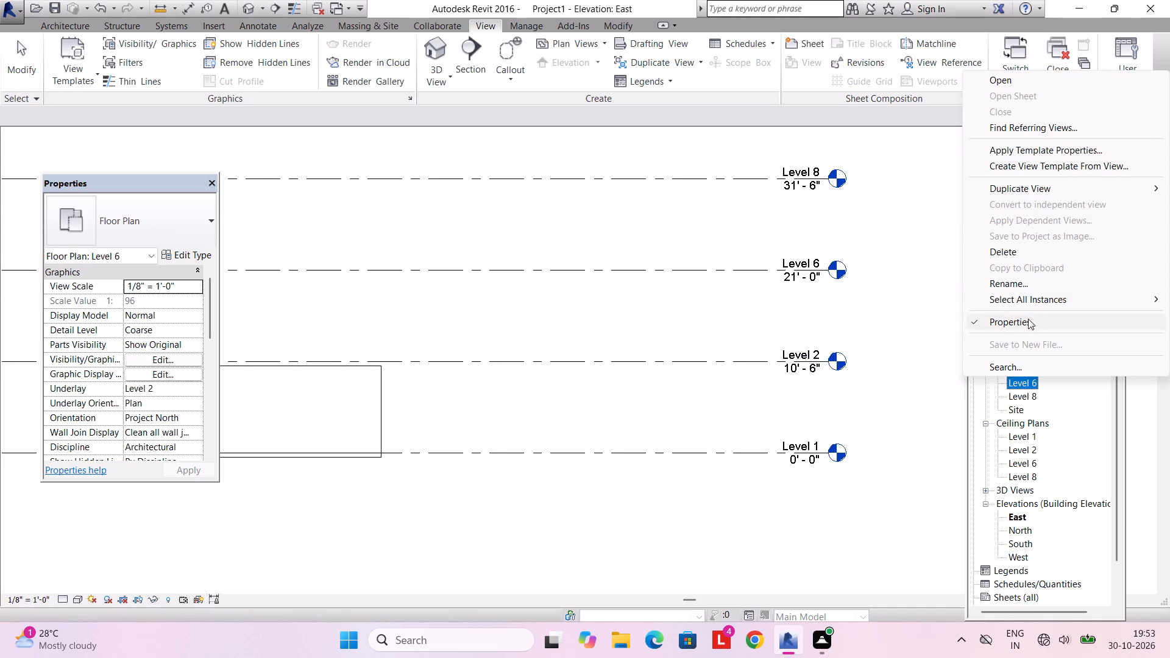
{"action": "left_click", "coordinate": [1017, 285]}
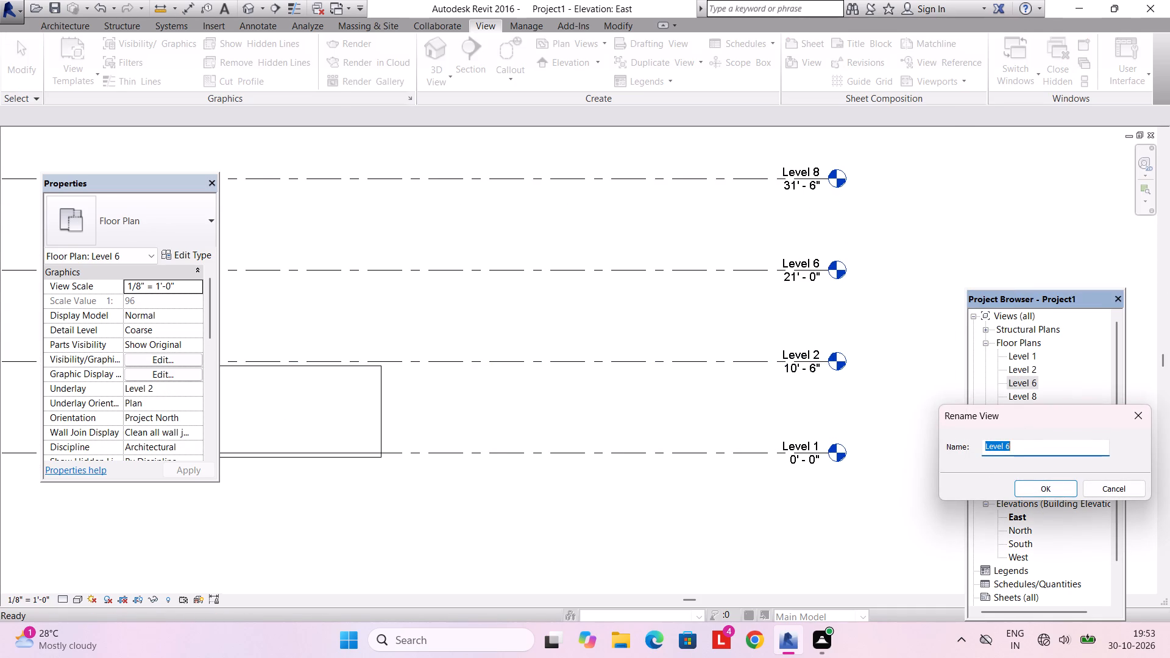
{"action": "left_click", "coordinate": [1026, 452]}
{"action": "key", "text": "BackSpace"}
{"action": "key", "text": "3"}
{"action": "key", "text": "Return"}
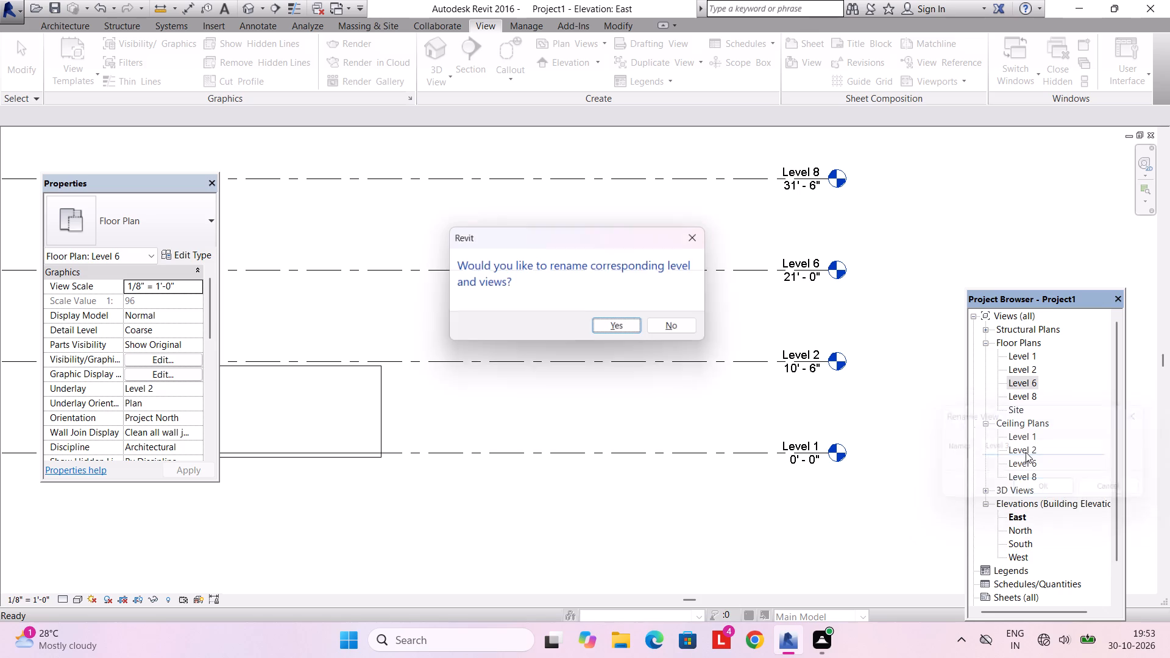
{"action": "left_click", "coordinate": [614, 324]}
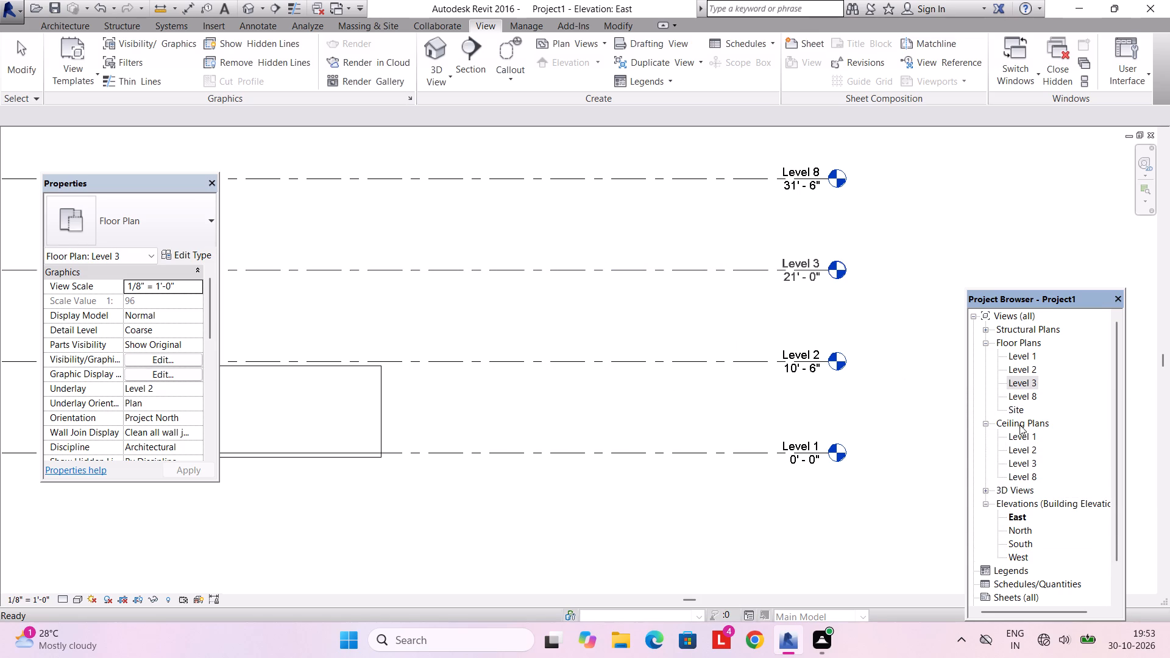
Rename the Level 8 floor plan to Level 4, along with its corresponding level and views.
{"action": "right_click", "coordinate": [1026, 394]}
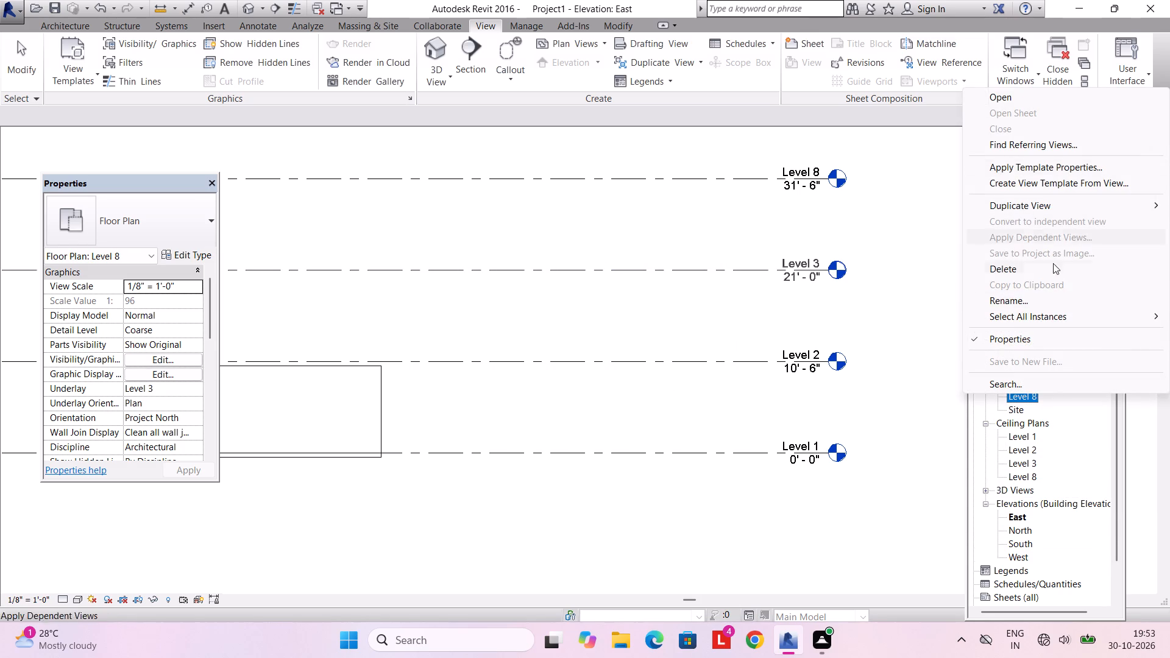
{"action": "left_click", "coordinate": [1035, 308]}
{"action": "left_click", "coordinate": [1030, 297]}
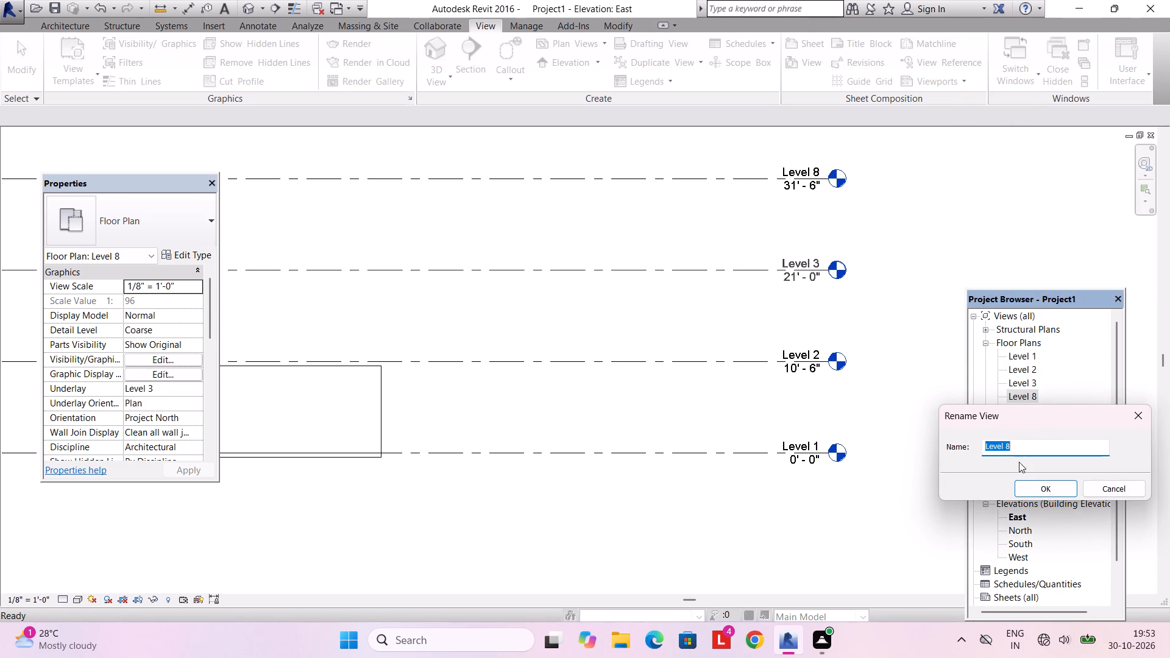
{"action": "left_click", "coordinate": [1021, 445]}
{"action": "key", "text": "BackSpace"}
{"action": "key", "text": "4"}
{"action": "left_click", "coordinate": [1048, 480]}
{"action": "left_click", "coordinate": [625, 325]}
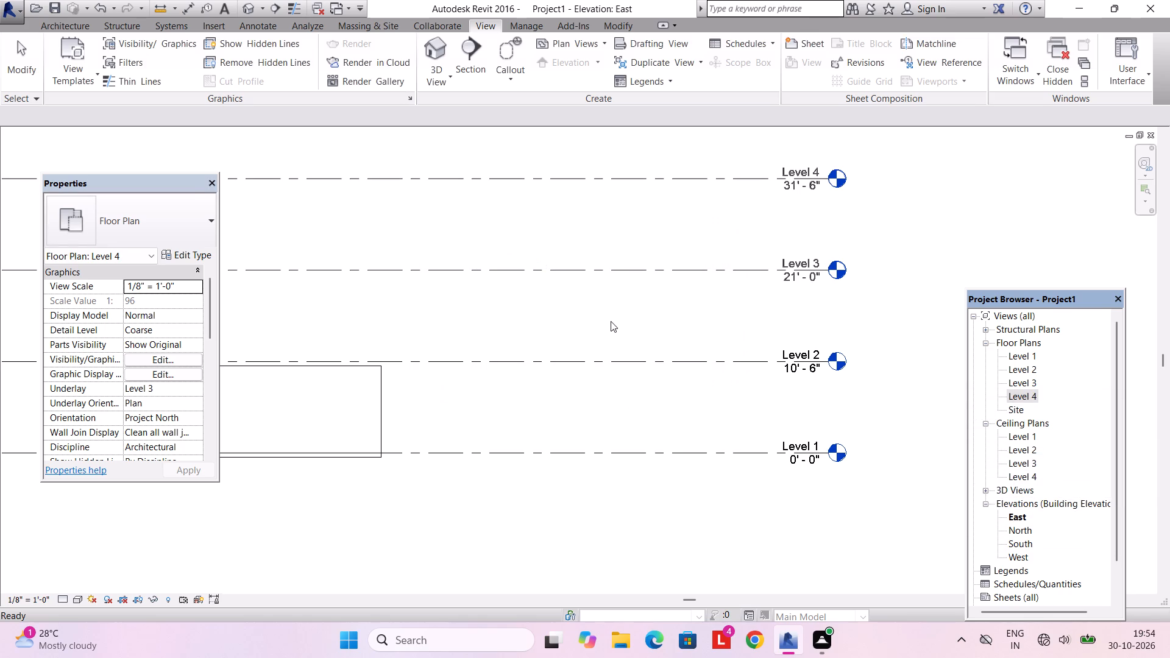
{"action": "key", "text": "Escape"}
Paste the copied storey layout into the Level 2 floor plan, aligned with the porch-end wall corner of the Level 1 underlay.
{"action": "double_click", "coordinate": [1013, 373]}
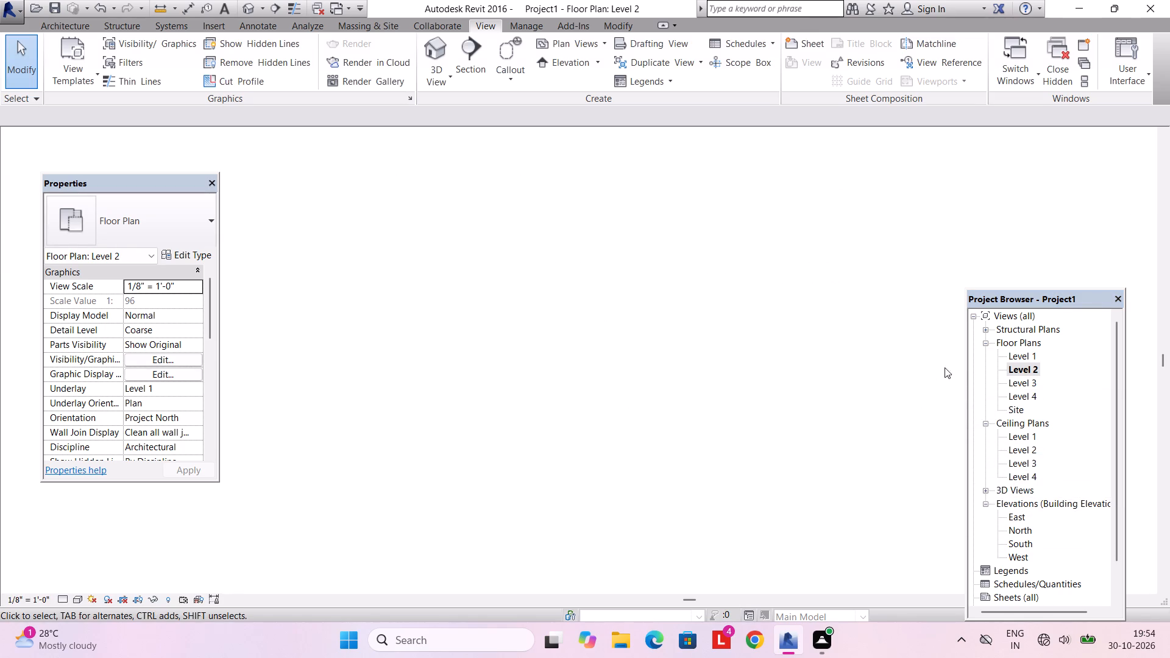
{"action": "key", "text": "ctrl+v"}
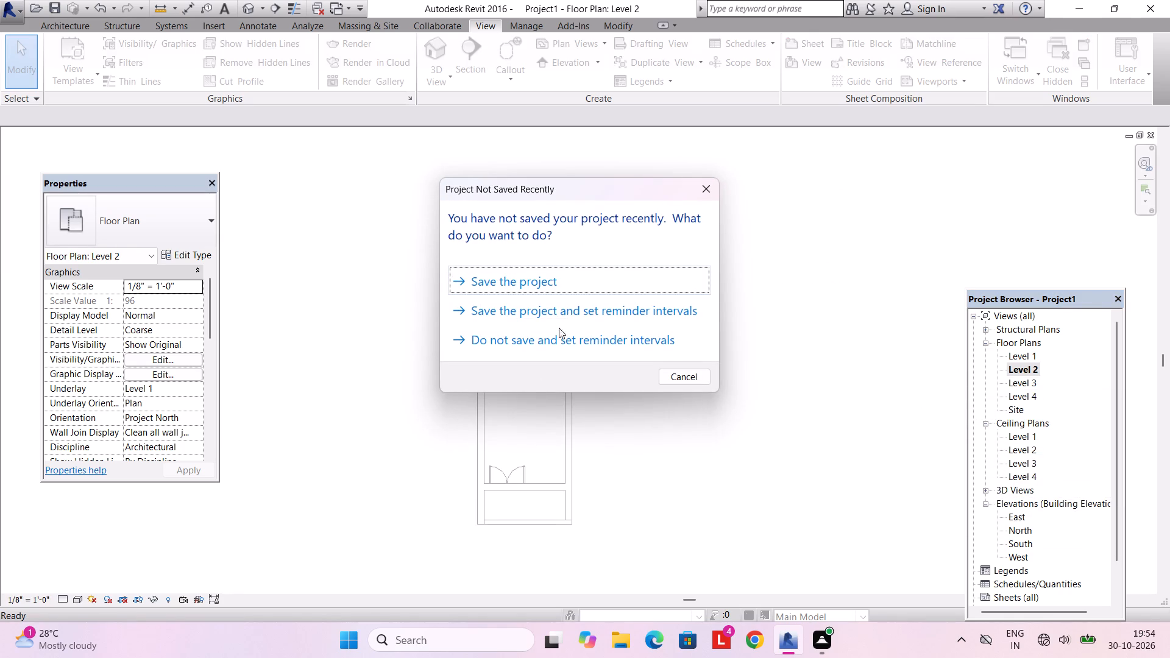
{"action": "left_click", "coordinate": [705, 189]}
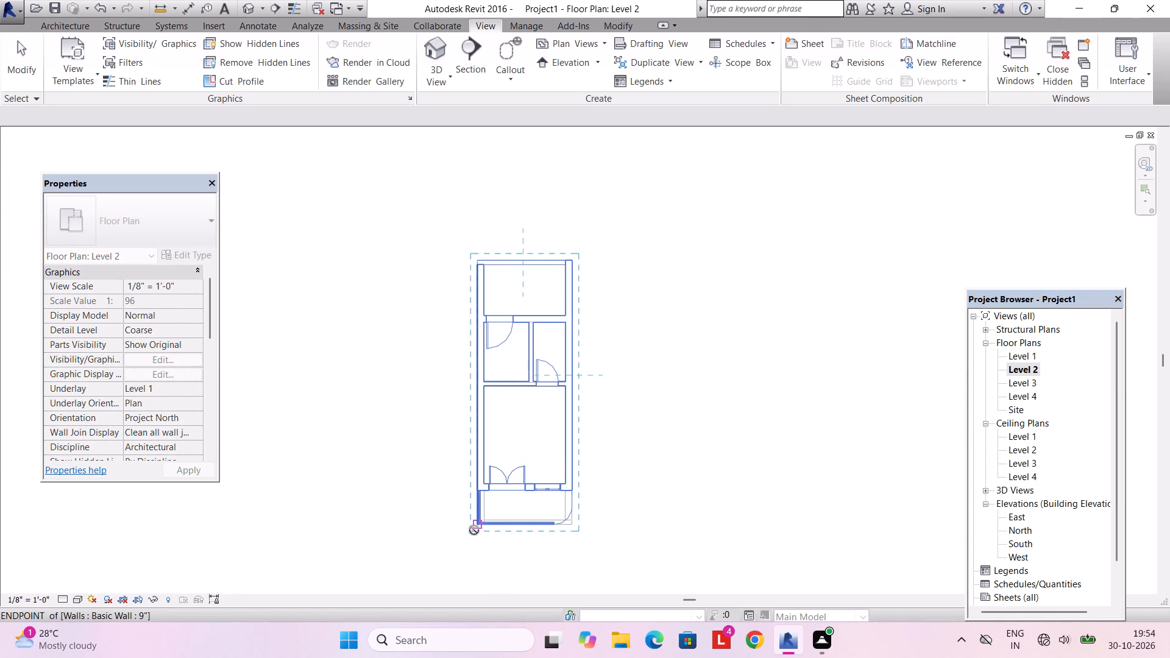
{"action": "left_click", "coordinate": [475, 530]}
{"action": "key", "text": "Escape"}
{"action": "key", "text": "Escape"}
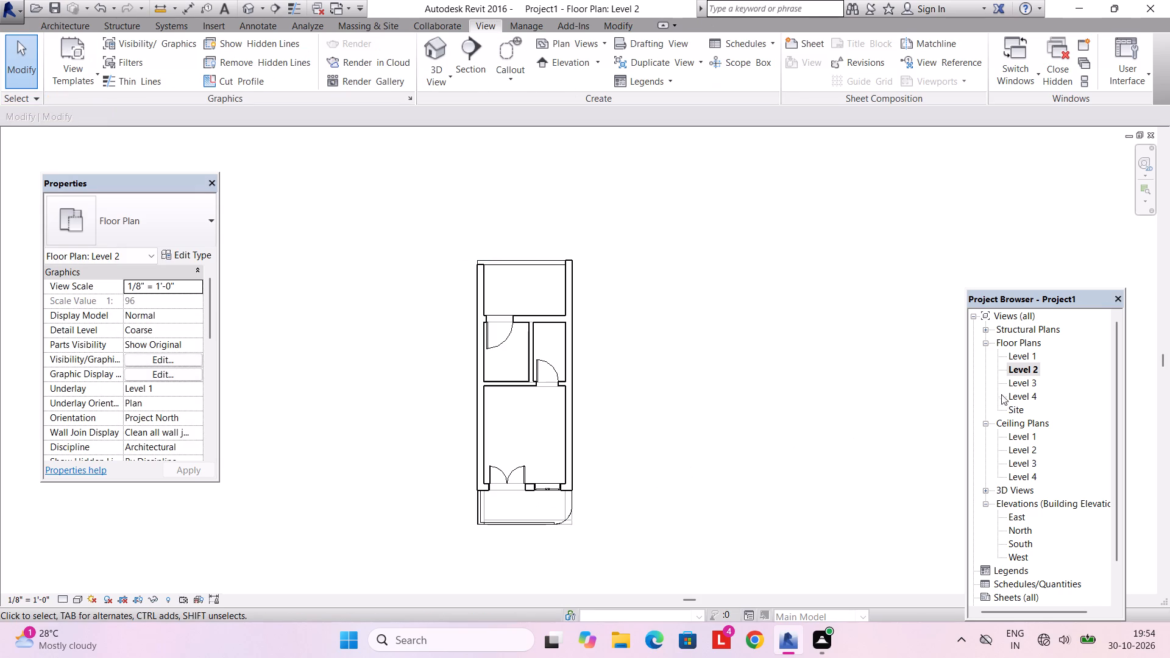
Paste the copied storey layout into the Level 3 floor plan, aligned with the porch-end corner of the Level 2 underlay.
{"action": "double_click", "coordinate": [1022, 382]}
{"action": "key", "text": "ctrl+v"}
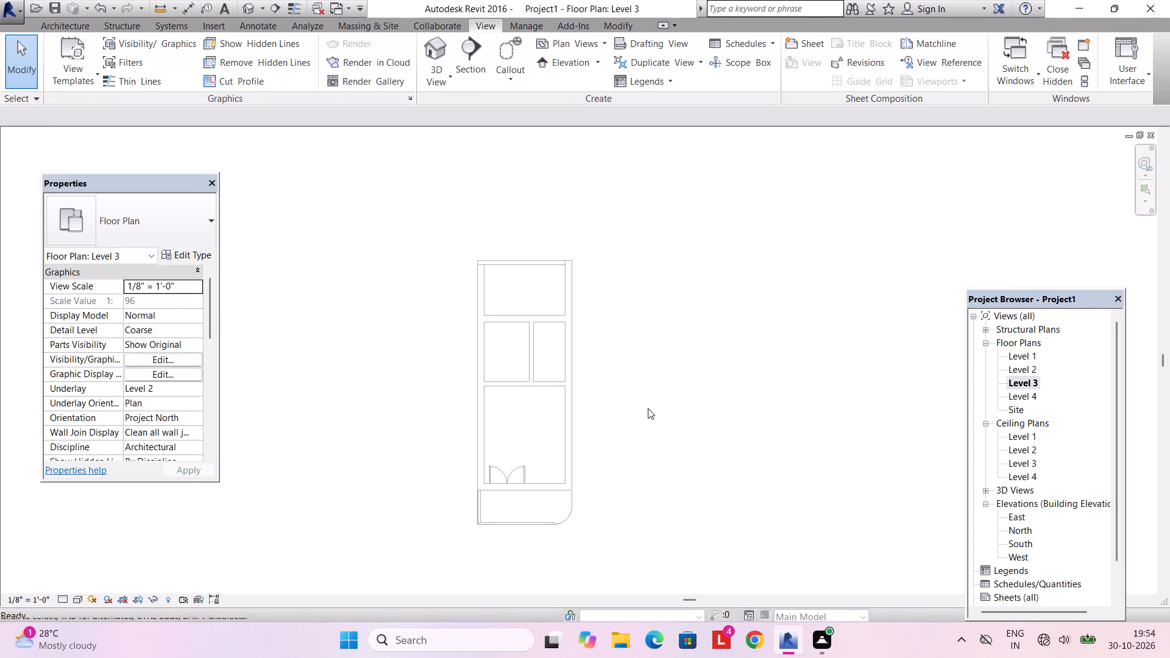
{"action": "left_click", "coordinate": [475, 526]}
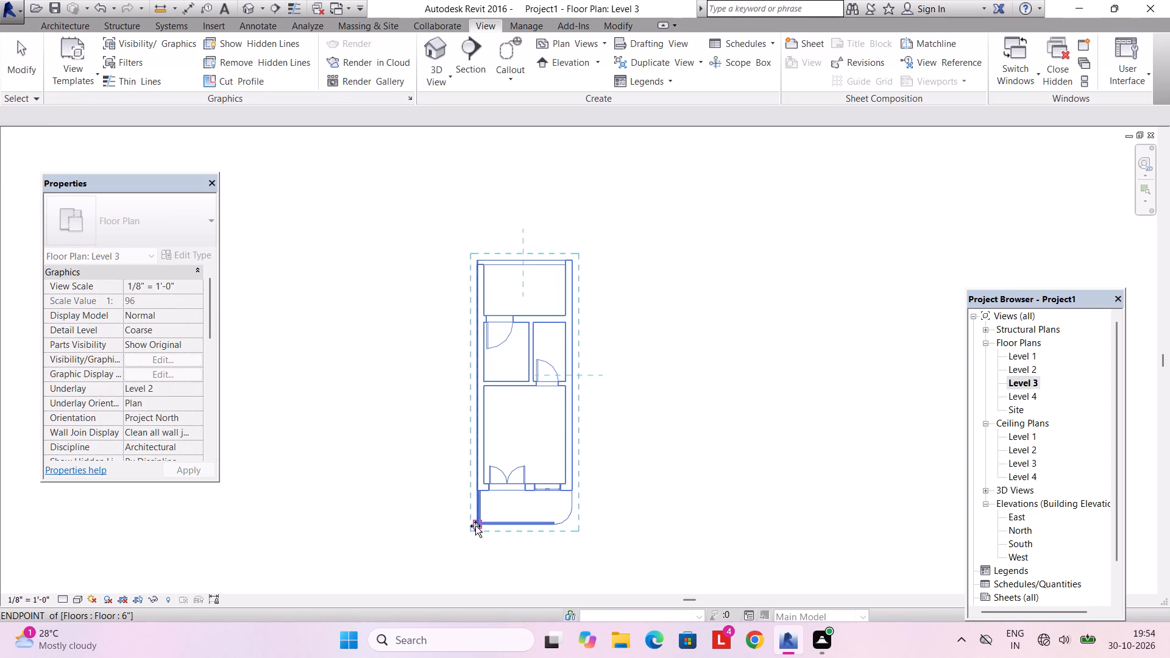
{"action": "key", "text": "Escape"}
{"action": "key", "text": "Escape"}
Examine the stacked storeys in the default 3D view and check the pasted layout in the Level 3 floor plan.
{"action": "left_click", "coordinate": [442, 77]}
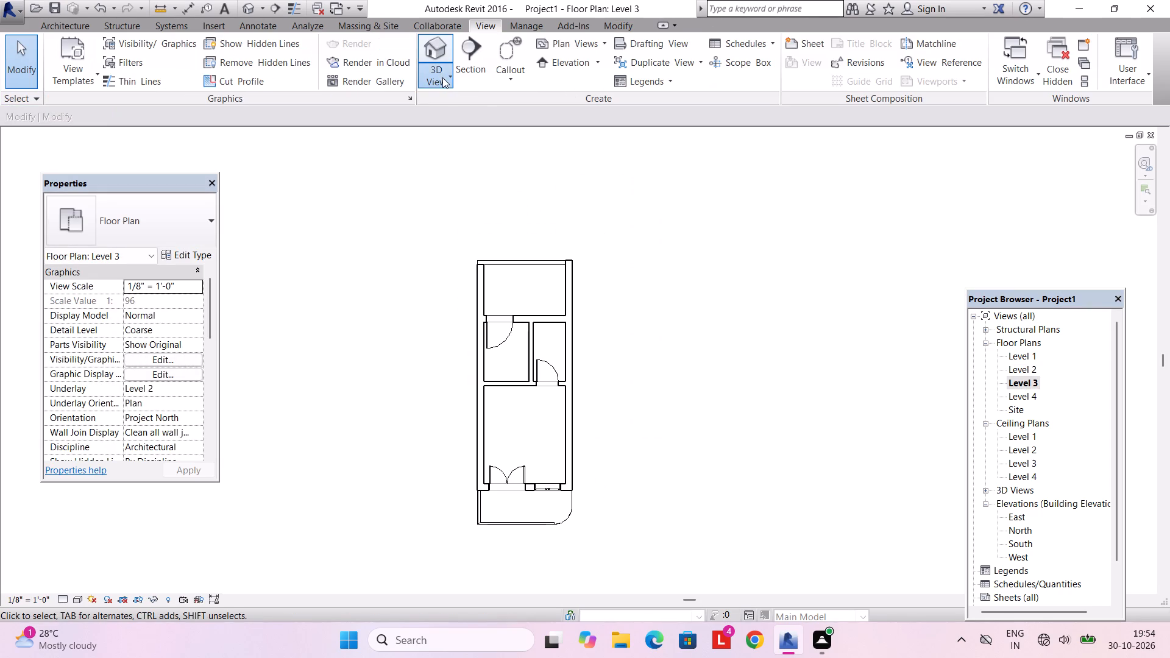
{"action": "left_click", "coordinate": [449, 106]}
{"action": "scroll", "coordinate": [500, 330], "scroll_direction": "down", "scroll_amount": 12}
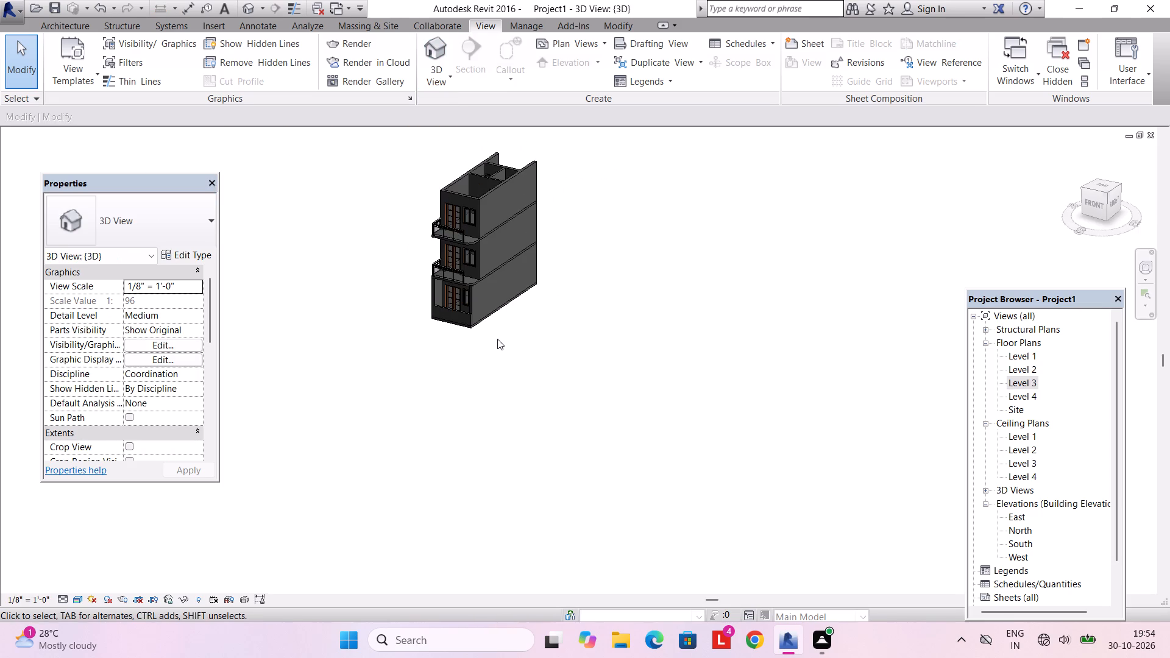
{"action": "middle_click_drag", "start_coordinate": [494, 340], "coordinate": [587, 275], "text": "shift"}
{"action": "scroll", "coordinate": [550, 259], "scroll_direction": "up", "scroll_amount": 6}
{"action": "middle_click_drag", "start_coordinate": [548, 245], "coordinate": [526, 395], "text": "shift"}
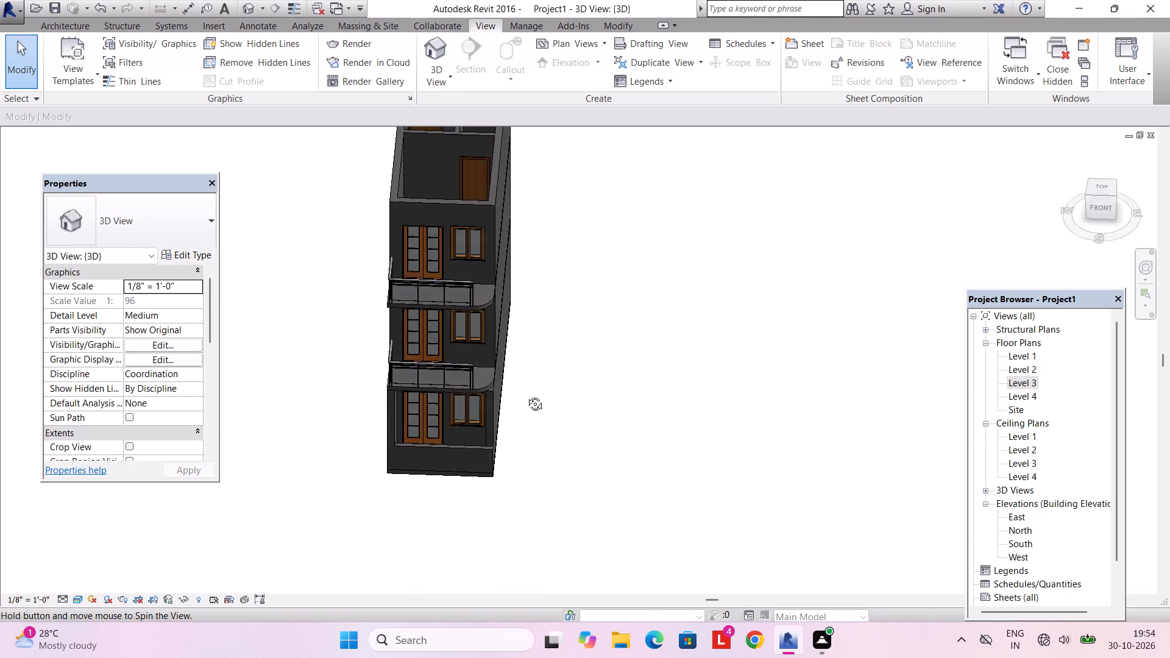
{"action": "middle_click_drag", "start_coordinate": [526, 395], "coordinate": [552, 359], "text": "shift"}
{"action": "double_click", "coordinate": [1020, 380]}
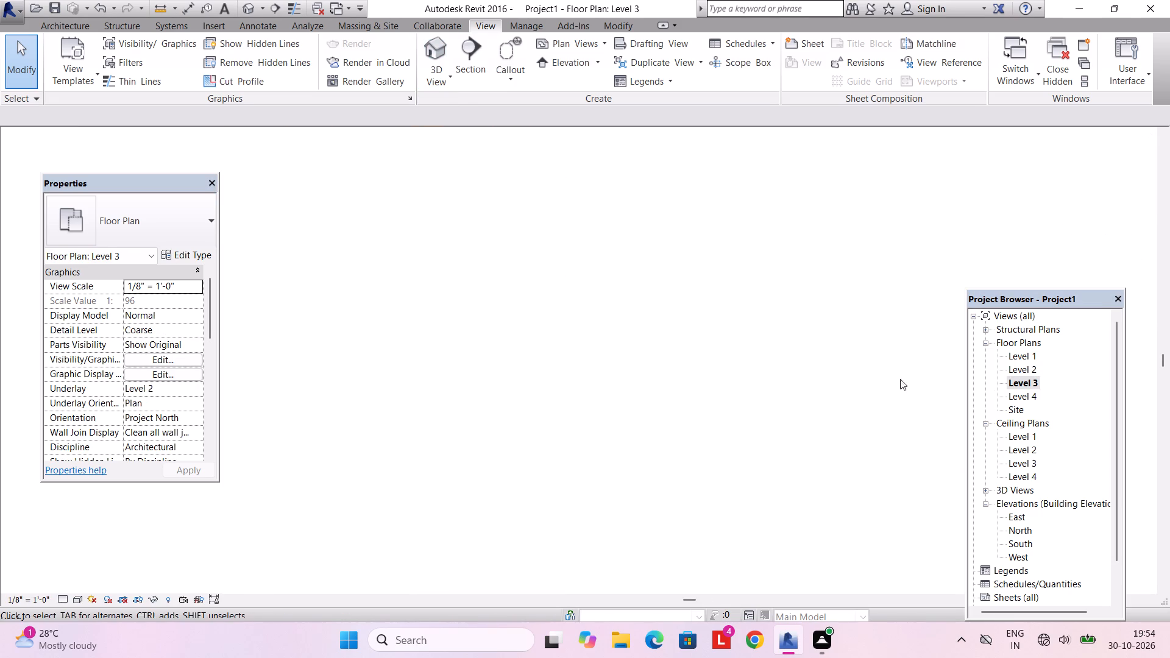
{"action": "scroll", "coordinate": [719, 355], "scroll_direction": "down", "scroll_amount": 4}
{"action": "scroll", "coordinate": [710, 356], "scroll_direction": "up", "scroll_amount": 2}
{"action": "middle_click_drag", "start_coordinate": [693, 351], "coordinate": [691, 311]}
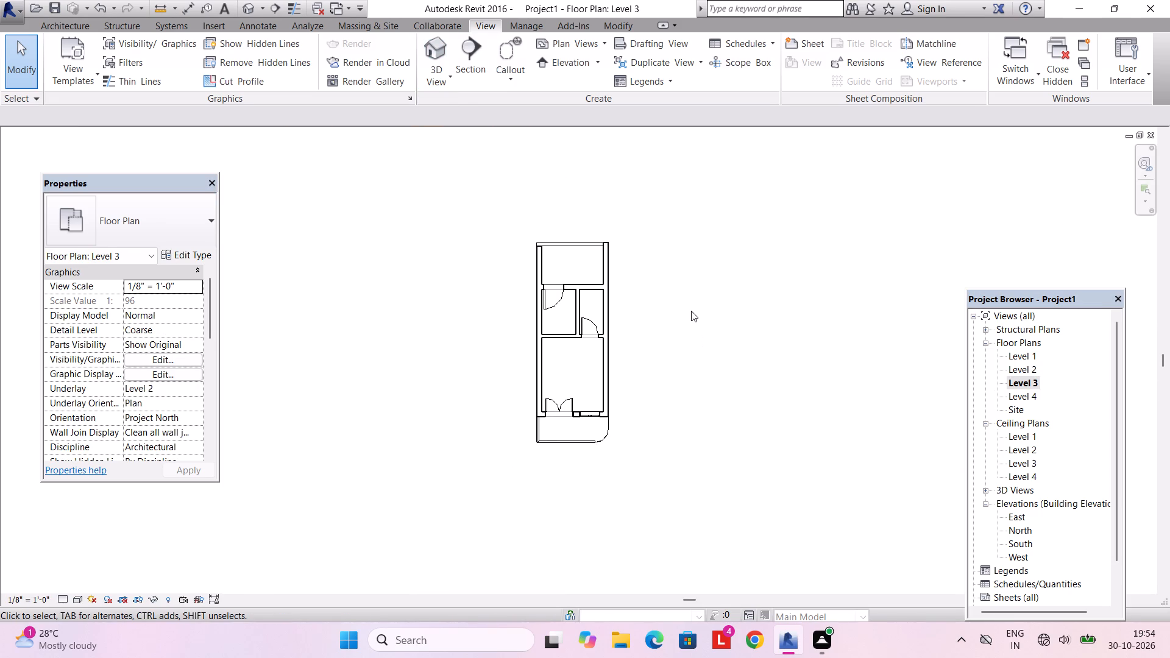
Start a new 6" floor in the Level 4 floor plan.
{"action": "double_click", "coordinate": [1026, 396]}
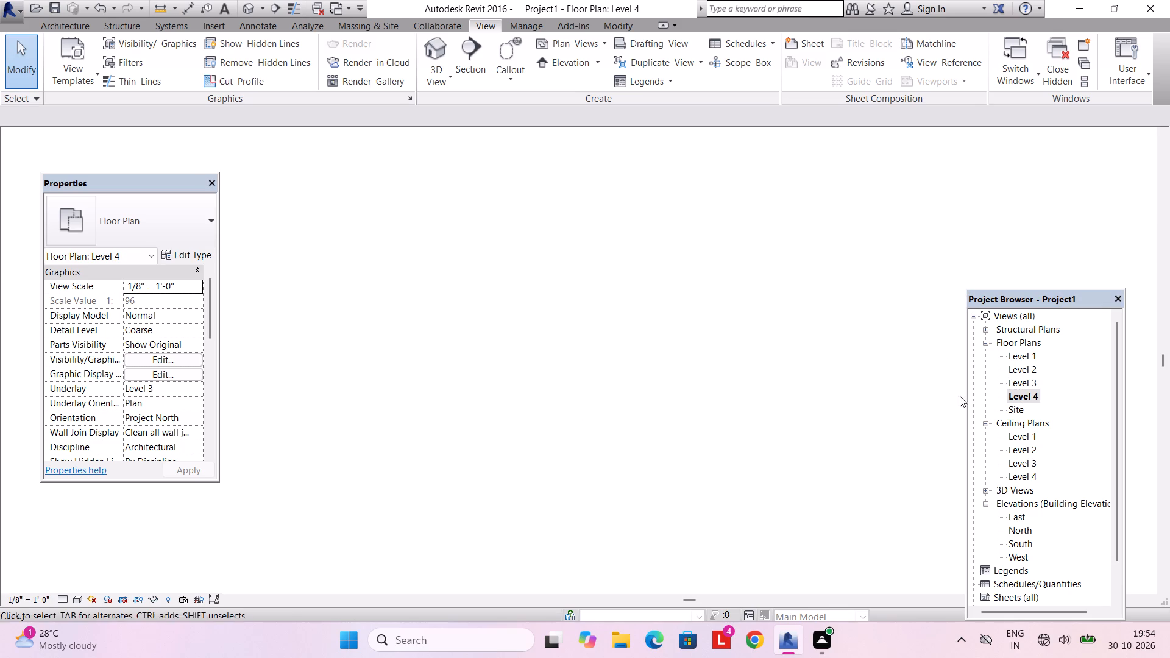
{"action": "scroll", "coordinate": [835, 375], "scroll_direction": "down", "scroll_amount": 3}
{"action": "scroll", "coordinate": [830, 373], "scroll_direction": "up", "scroll_amount": 3}
{"action": "left_click", "coordinate": [69, 24]}
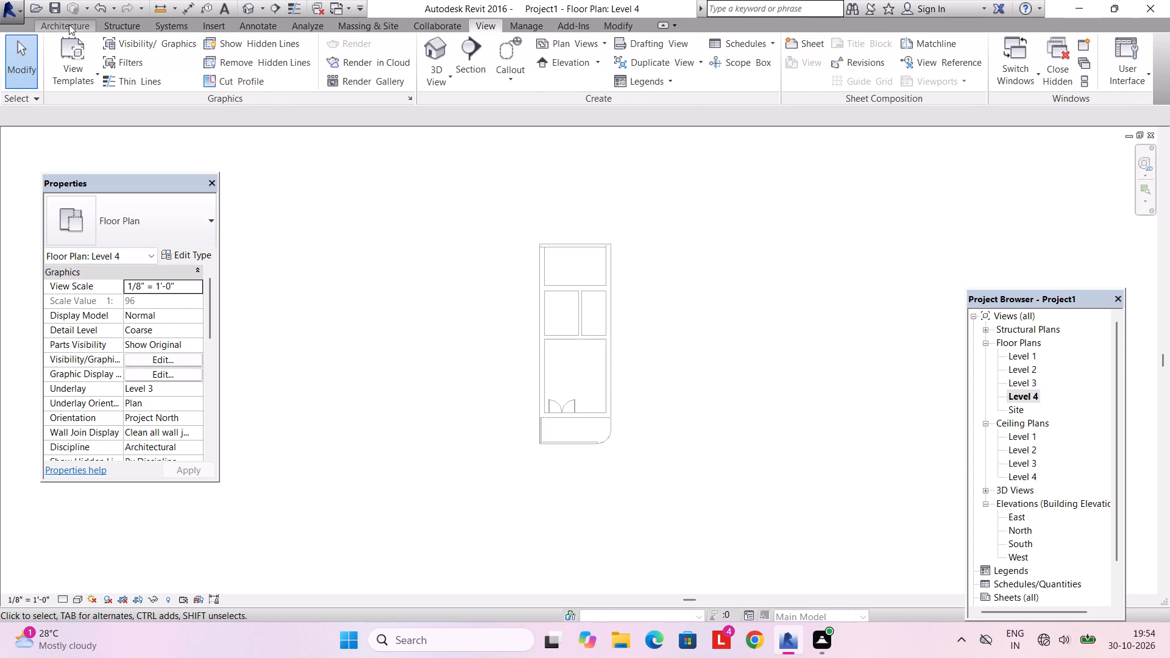
{"action": "left_click", "coordinate": [347, 63]}
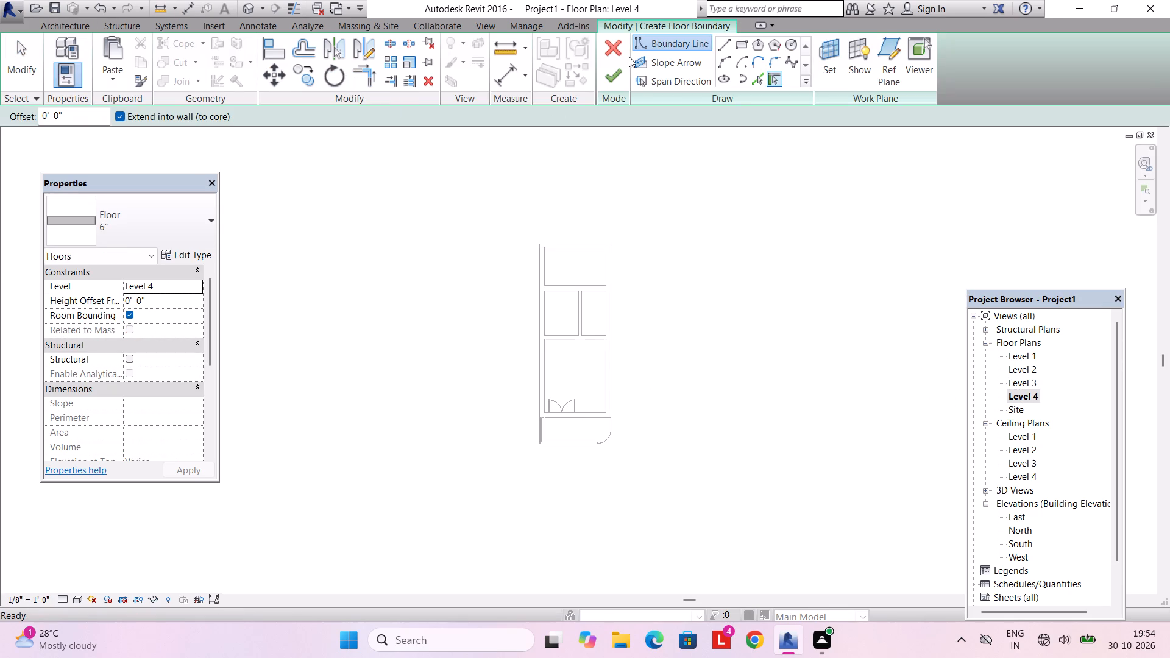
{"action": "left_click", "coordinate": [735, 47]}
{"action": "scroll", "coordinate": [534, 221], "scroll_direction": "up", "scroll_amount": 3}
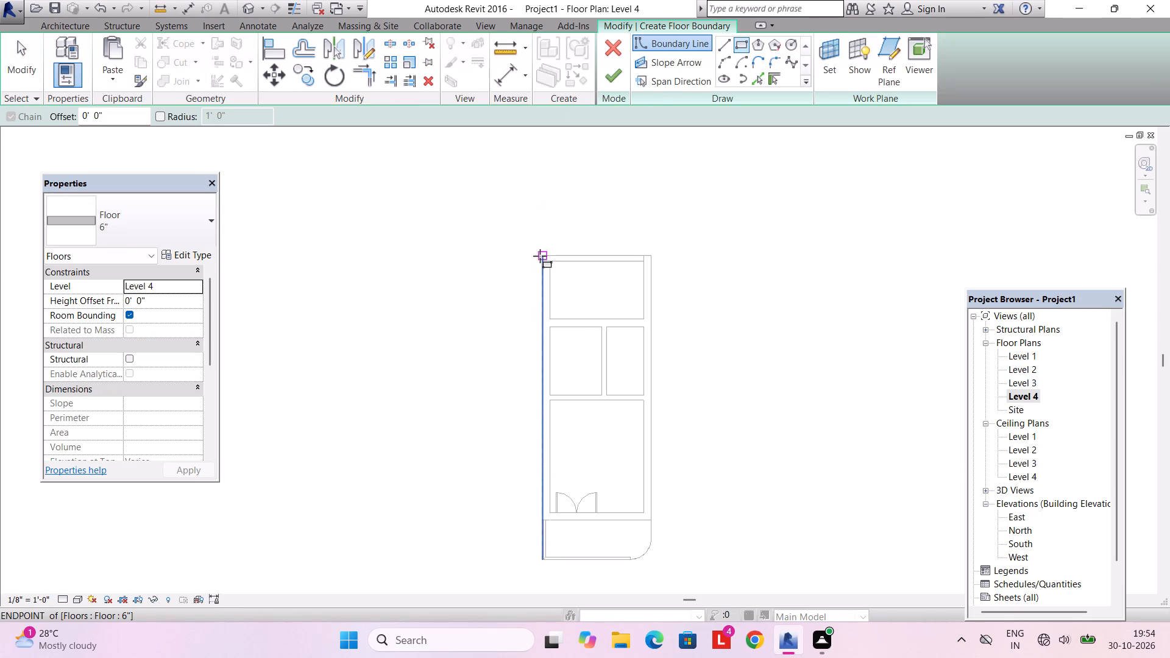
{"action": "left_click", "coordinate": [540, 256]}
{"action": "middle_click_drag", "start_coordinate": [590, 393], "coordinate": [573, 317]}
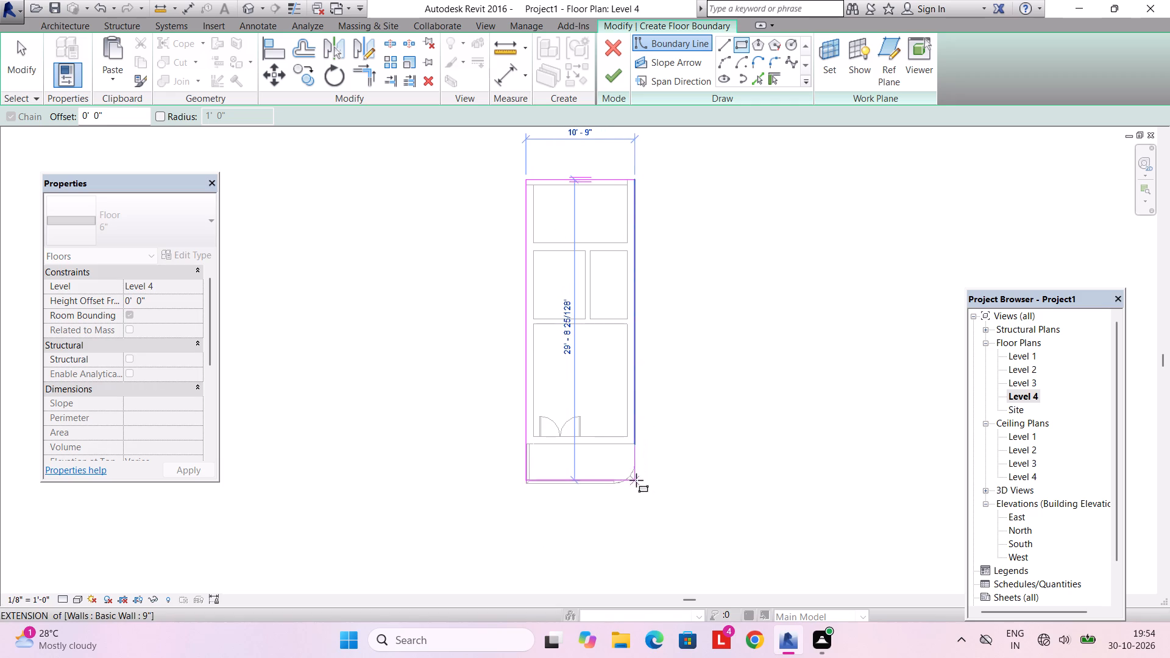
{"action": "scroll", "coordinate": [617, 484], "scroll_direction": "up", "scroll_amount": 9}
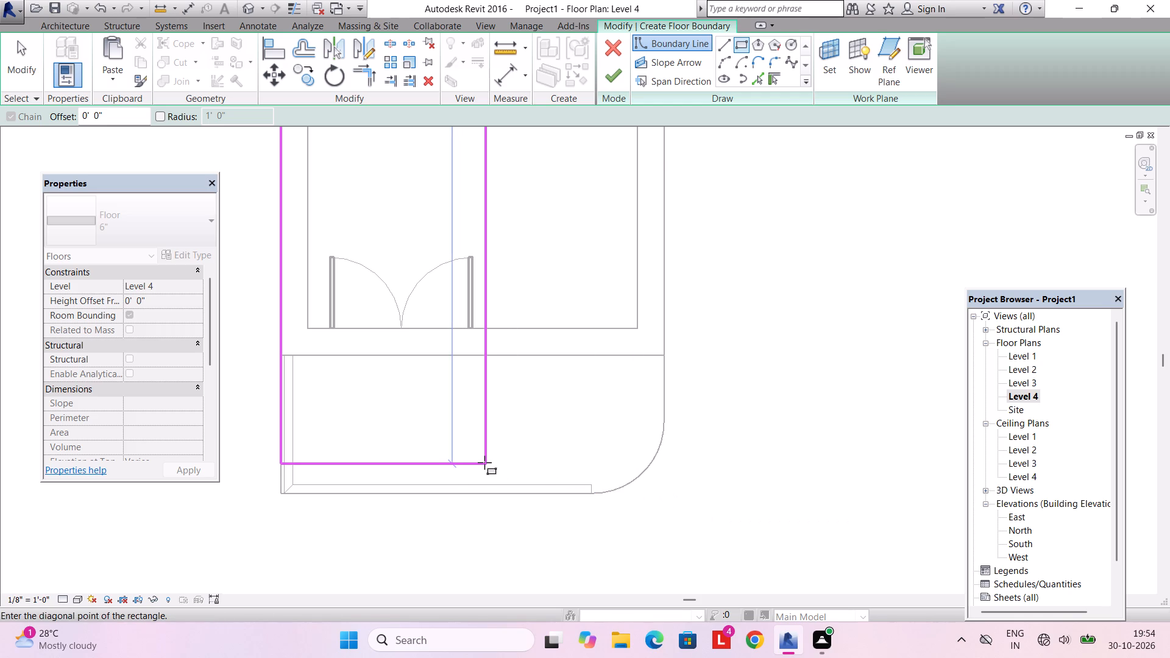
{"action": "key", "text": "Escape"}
Create the Level 4 floor from a 10' 9" wide rectangular boundary spanning the underlay from the porch corner to the opposite rear corner.
{"action": "left_click", "coordinate": [743, 49]}
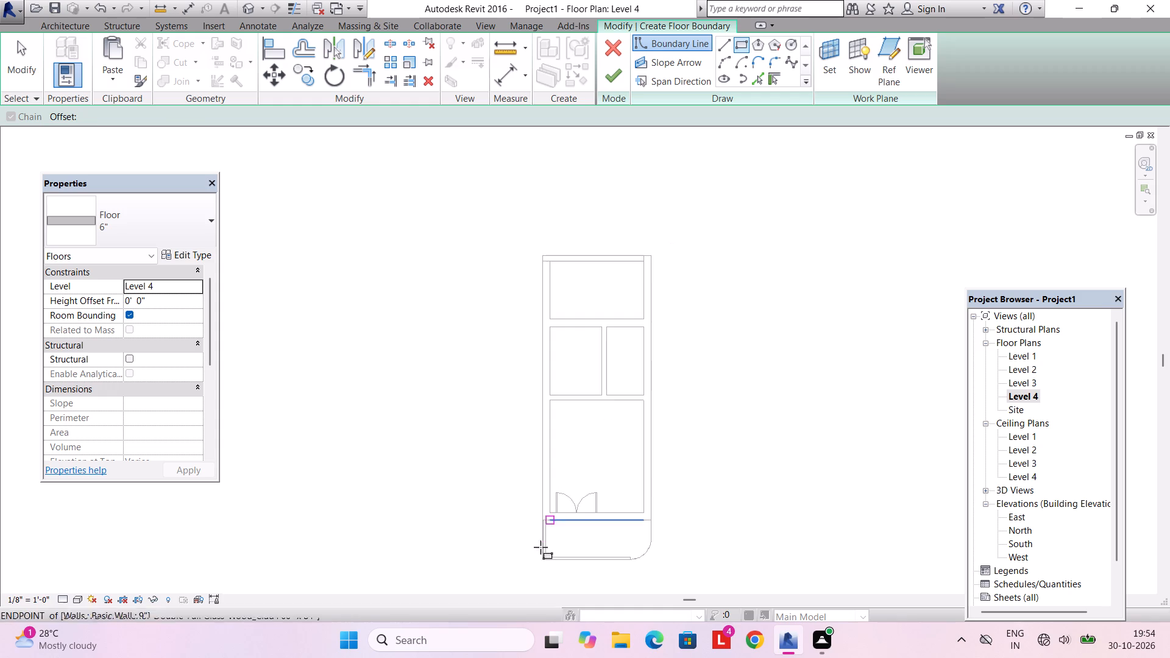
{"action": "scroll", "coordinate": [538, 564], "scroll_direction": "up", "scroll_amount": 6}
{"action": "left_click", "coordinate": [545, 556]}
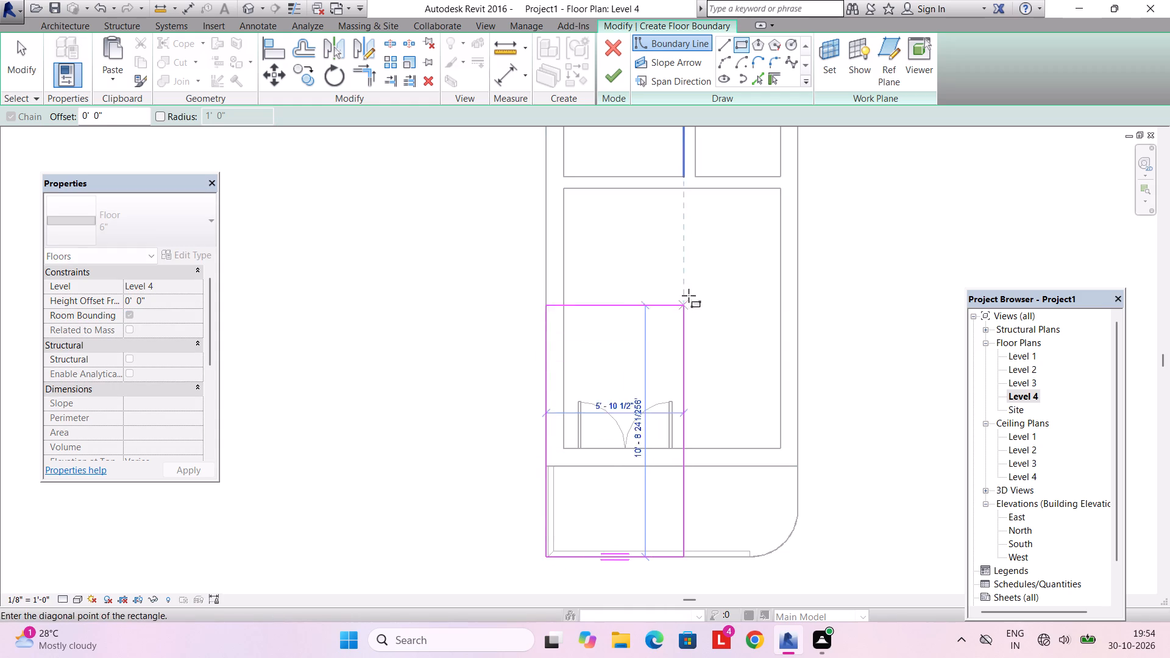
{"action": "middle_click_drag", "start_coordinate": [725, 182], "coordinate": [701, 434]}
{"action": "middle_click_drag", "start_coordinate": [750, 233], "coordinate": [711, 430]}
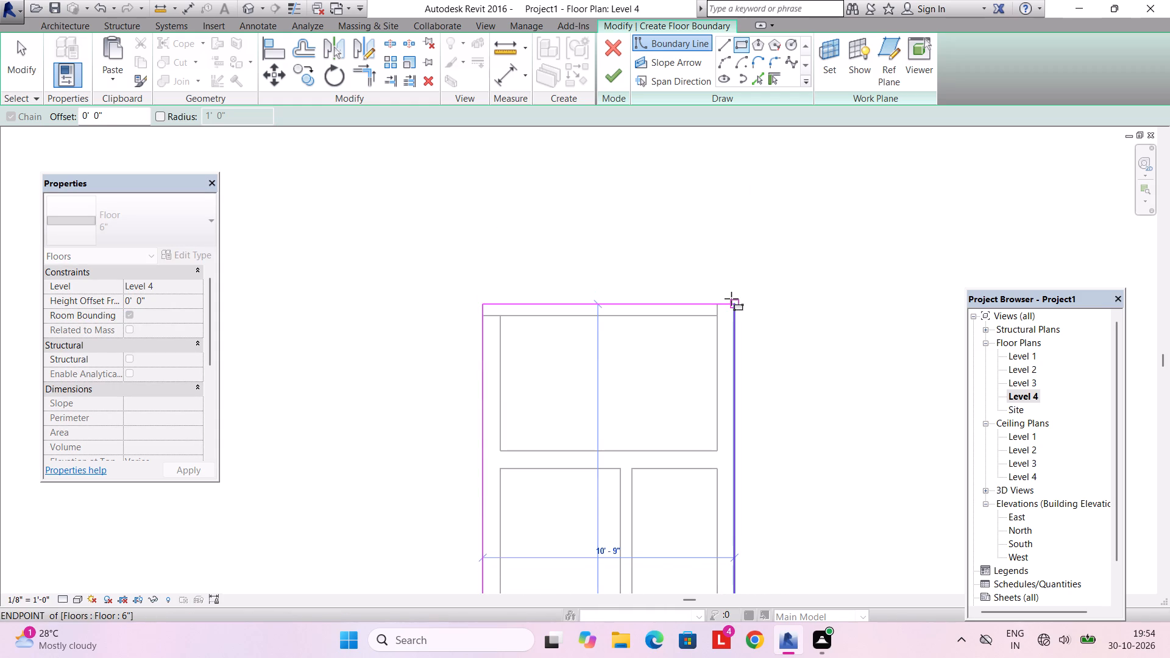
{"action": "left_click", "coordinate": [731, 299]}
{"action": "left_click", "coordinate": [620, 74]}
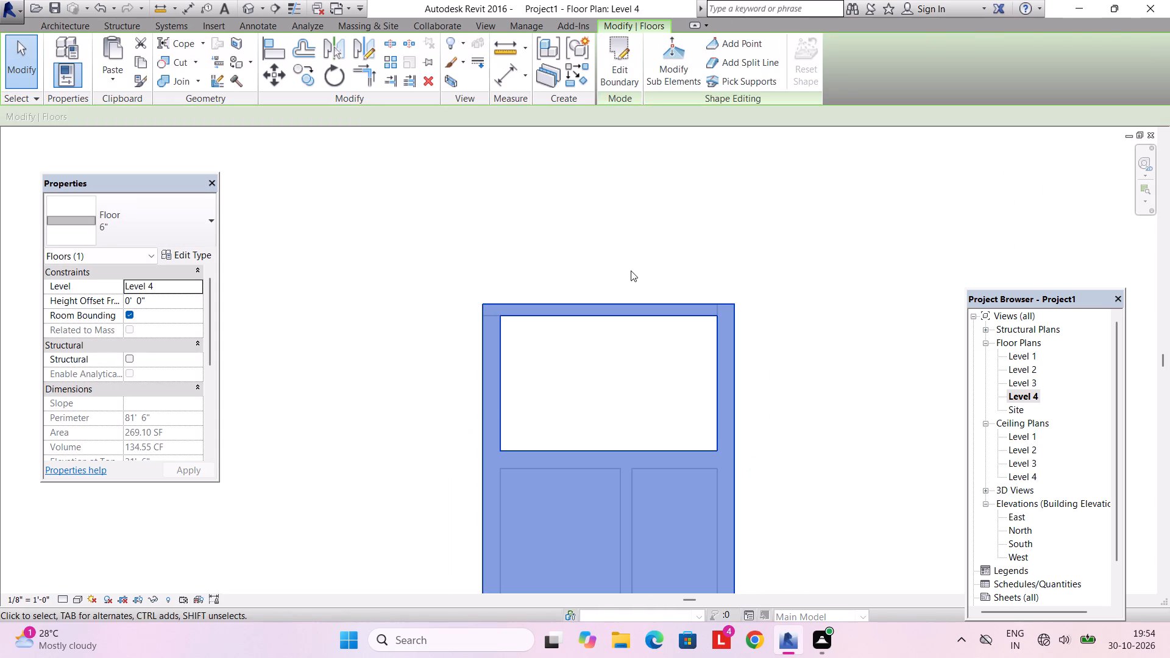
{"action": "key", "text": "Escape"}
{"action": "key", "text": "Escape"}
Examine the roof slab, front balconies and side walls of the house from several angles in 3D.
{"action": "left_click", "coordinate": [475, 29]}
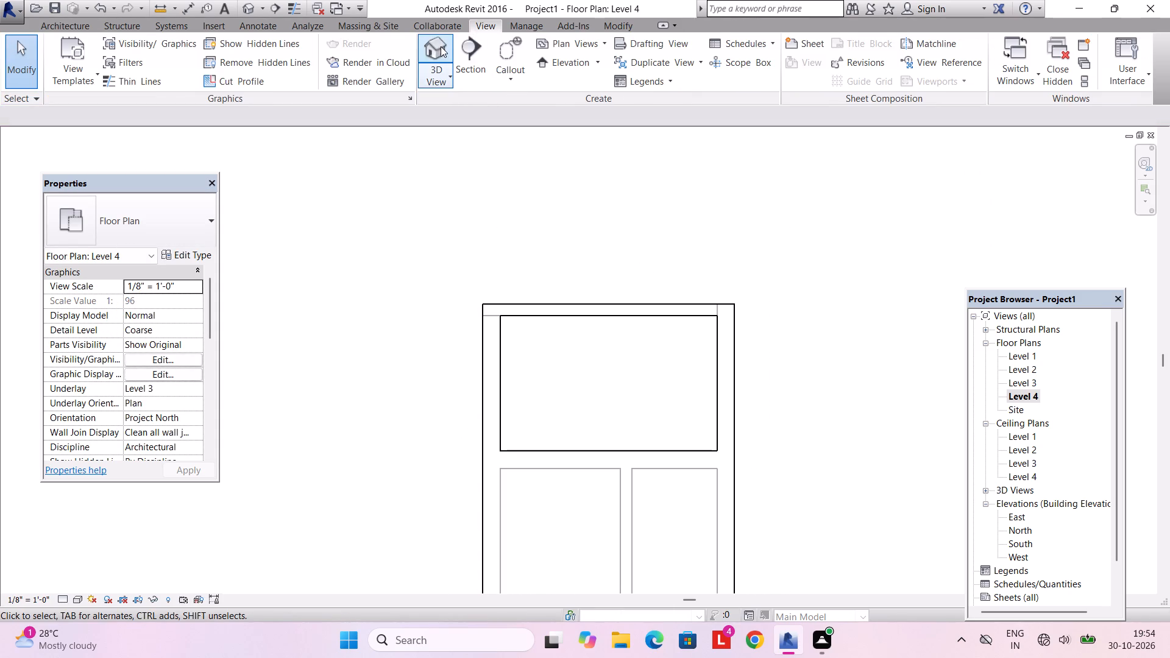
{"action": "left_click", "coordinate": [439, 47]}
{"action": "scroll", "coordinate": [509, 258], "scroll_direction": "down", "scroll_amount": 4}
{"action": "scroll", "coordinate": [514, 278], "scroll_direction": "up", "scroll_amount": 3}
{"action": "scroll", "coordinate": [516, 280], "scroll_direction": "down", "scroll_amount": 3}
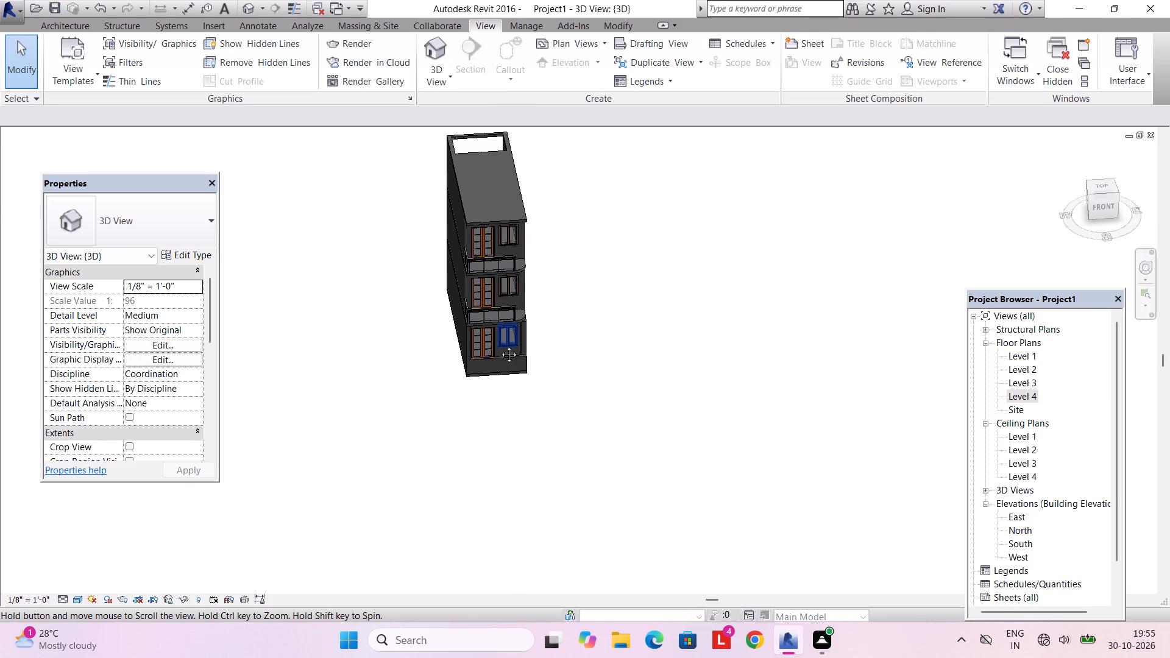
{"action": "middle_click_drag", "start_coordinate": [621, 331], "coordinate": [643, 204]}
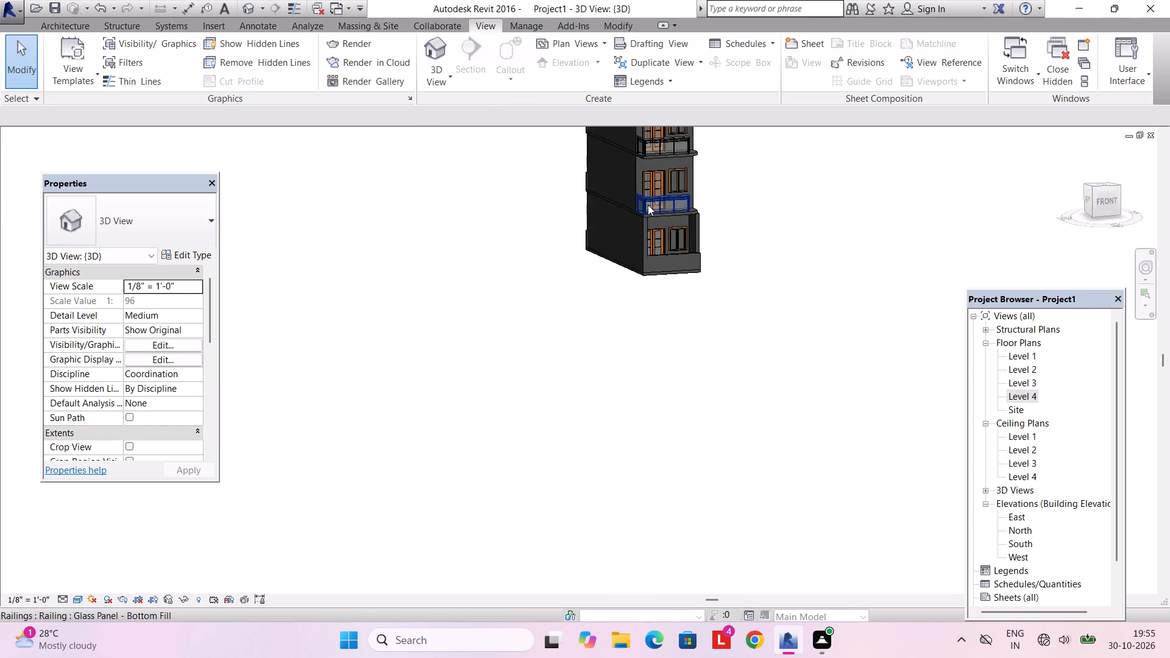
{"action": "middle_click_drag", "start_coordinate": [648, 206], "coordinate": [567, 431]}
{"action": "middle_click_drag", "start_coordinate": [567, 431], "coordinate": [525, 377], "text": "shift"}
{"action": "scroll", "coordinate": [526, 377], "scroll_direction": "up", "scroll_amount": 4}
{"action": "middle_click_drag", "start_coordinate": [533, 377], "coordinate": [518, 383], "text": "shift"}
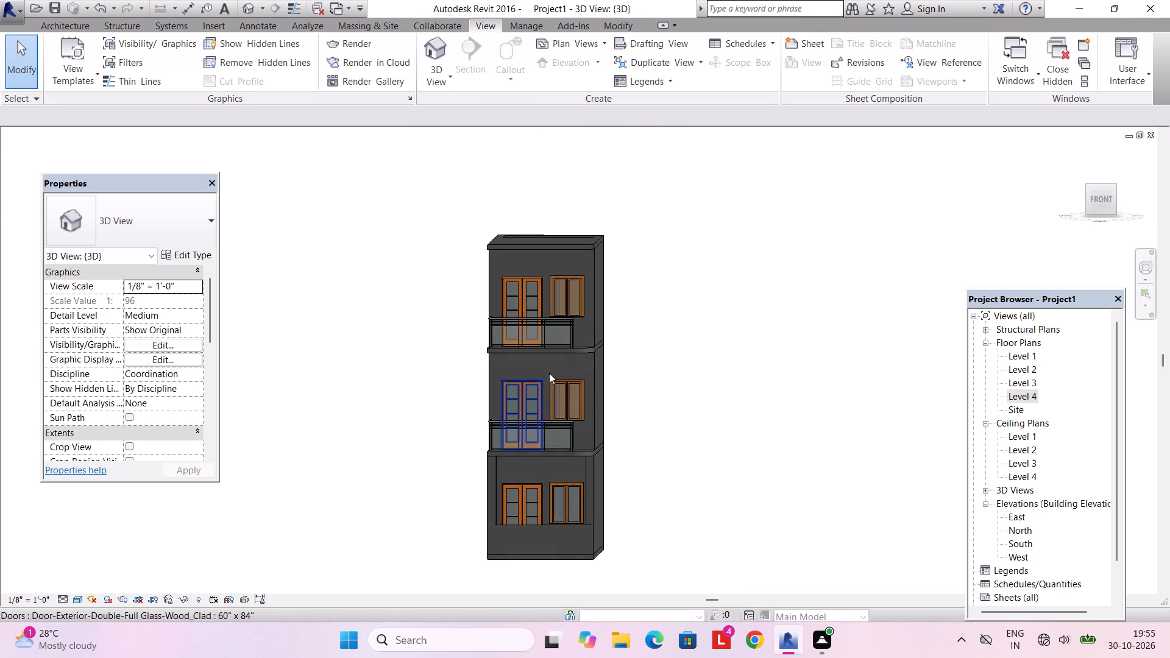
{"action": "middle_click_drag", "start_coordinate": [603, 391], "coordinate": [704, 419], "text": "shift"}
{"action": "middle_click_drag", "start_coordinate": [634, 394], "coordinate": [808, 442], "text": "shift"}
{"action": "middle_click_drag", "start_coordinate": [693, 416], "coordinate": [710, 431], "text": "shift"}
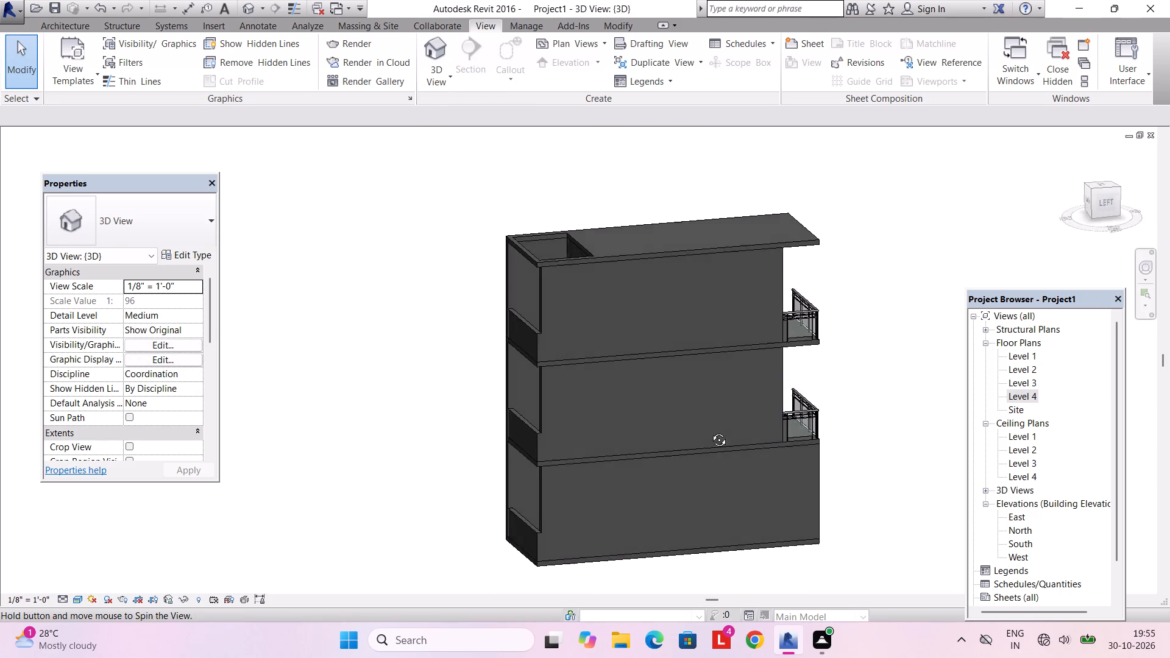
{"action": "middle_click_drag", "start_coordinate": [710, 431], "coordinate": [802, 454], "text": "shift"}
{"action": "middle_click_drag", "start_coordinate": [634, 448], "coordinate": [726, 440], "text": "shift"}
Start a component stair in the Level 1 floor plan, with Level 1 as base and Level 2 as top.
{"action": "double_click", "coordinate": [1029, 354]}
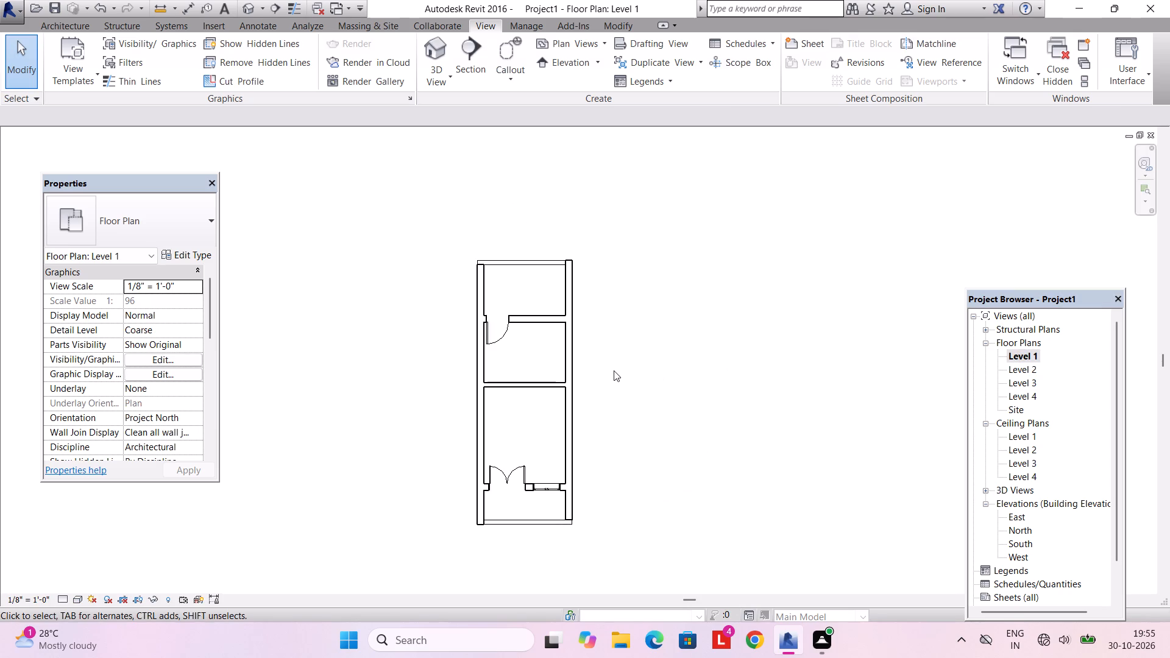
{"action": "scroll", "coordinate": [614, 370], "scroll_direction": "down", "scroll_amount": 4}
{"action": "scroll", "coordinate": [595, 369], "scroll_direction": "up", "scroll_amount": 5}
{"action": "left_click", "coordinate": [44, 22]}
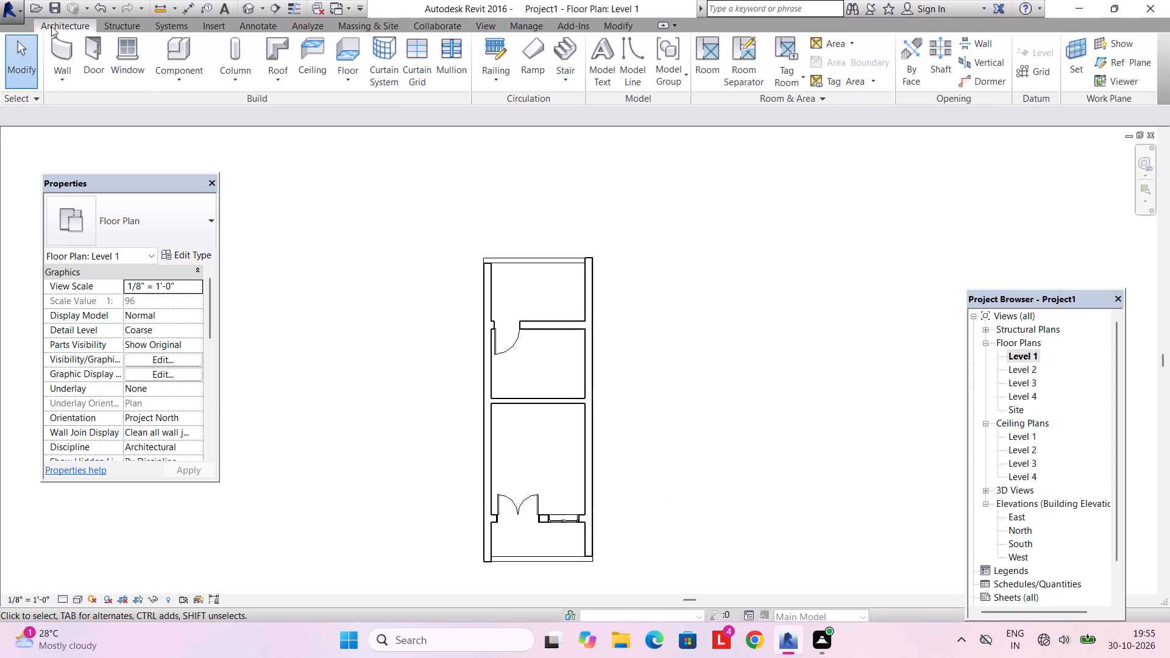
{"action": "left_click", "coordinate": [562, 51]}
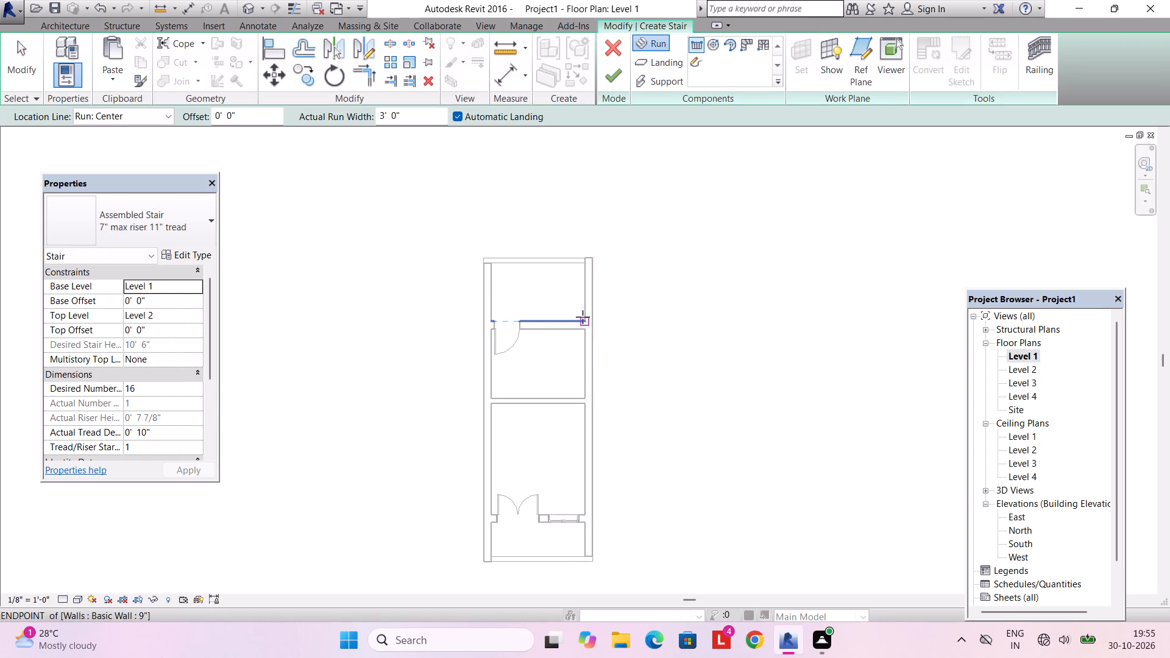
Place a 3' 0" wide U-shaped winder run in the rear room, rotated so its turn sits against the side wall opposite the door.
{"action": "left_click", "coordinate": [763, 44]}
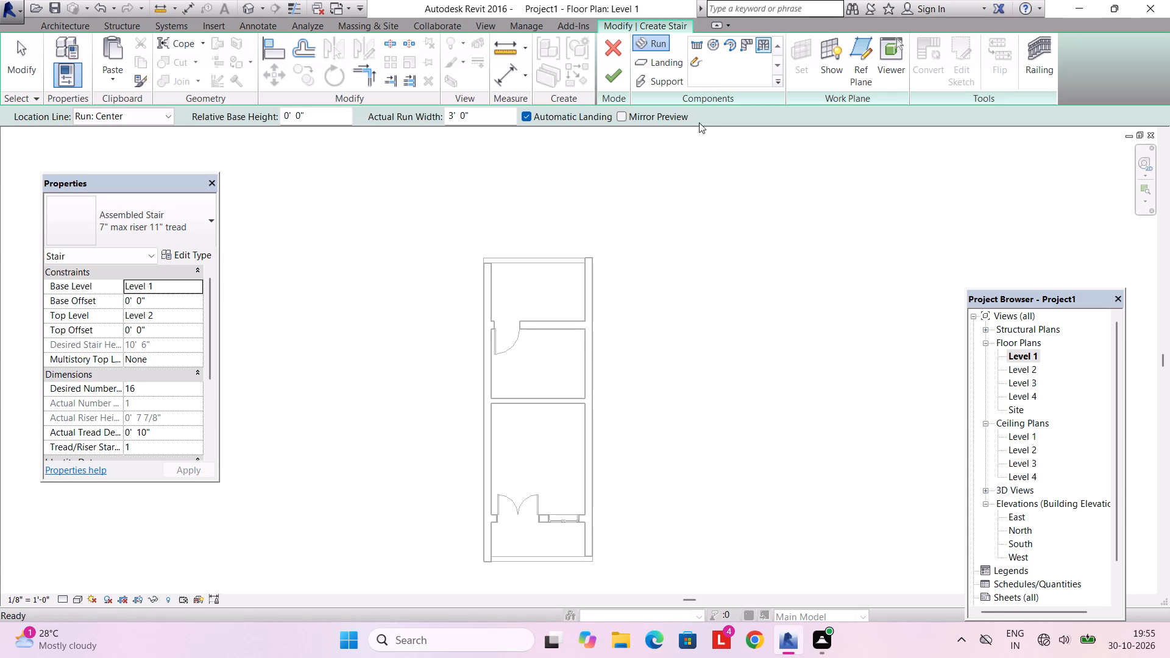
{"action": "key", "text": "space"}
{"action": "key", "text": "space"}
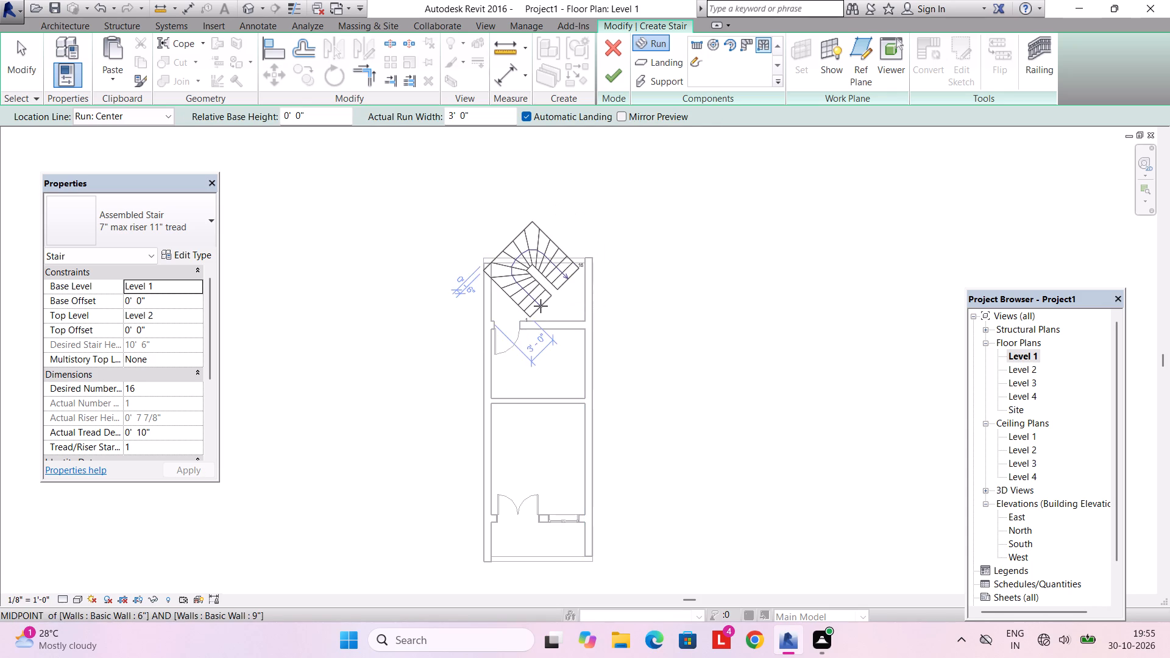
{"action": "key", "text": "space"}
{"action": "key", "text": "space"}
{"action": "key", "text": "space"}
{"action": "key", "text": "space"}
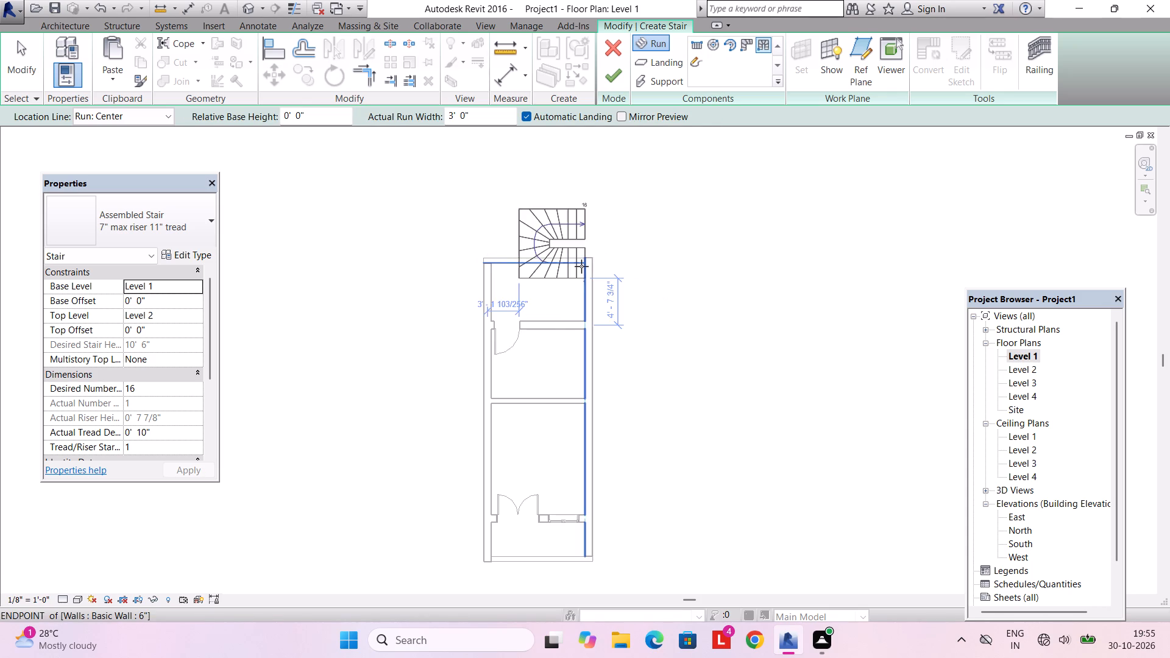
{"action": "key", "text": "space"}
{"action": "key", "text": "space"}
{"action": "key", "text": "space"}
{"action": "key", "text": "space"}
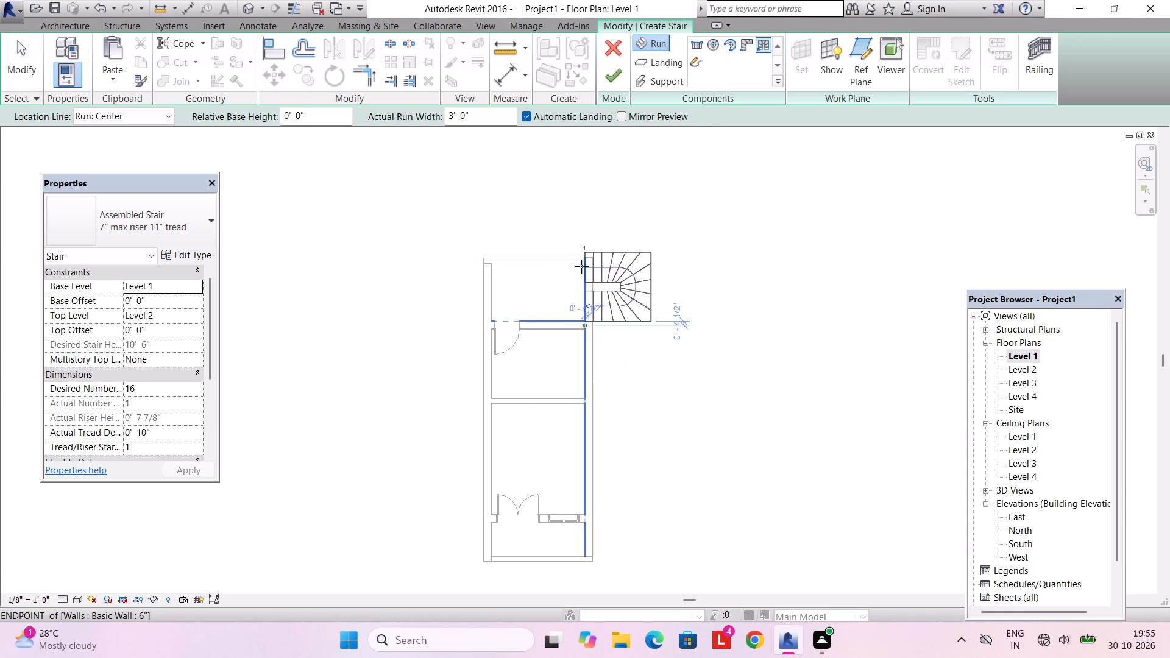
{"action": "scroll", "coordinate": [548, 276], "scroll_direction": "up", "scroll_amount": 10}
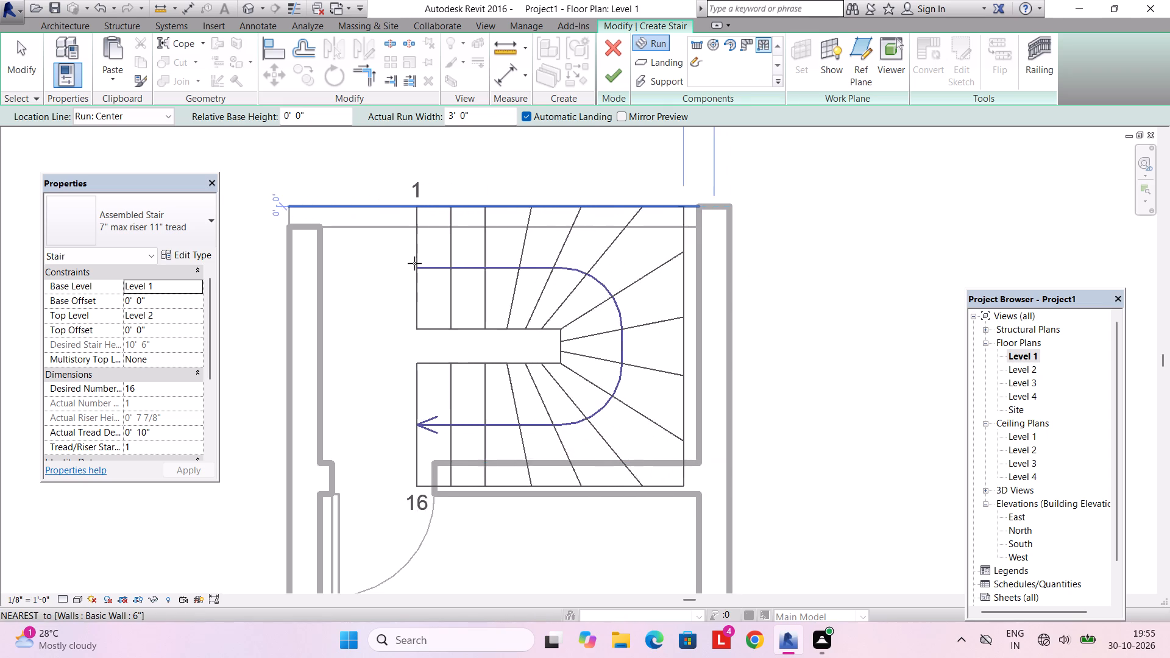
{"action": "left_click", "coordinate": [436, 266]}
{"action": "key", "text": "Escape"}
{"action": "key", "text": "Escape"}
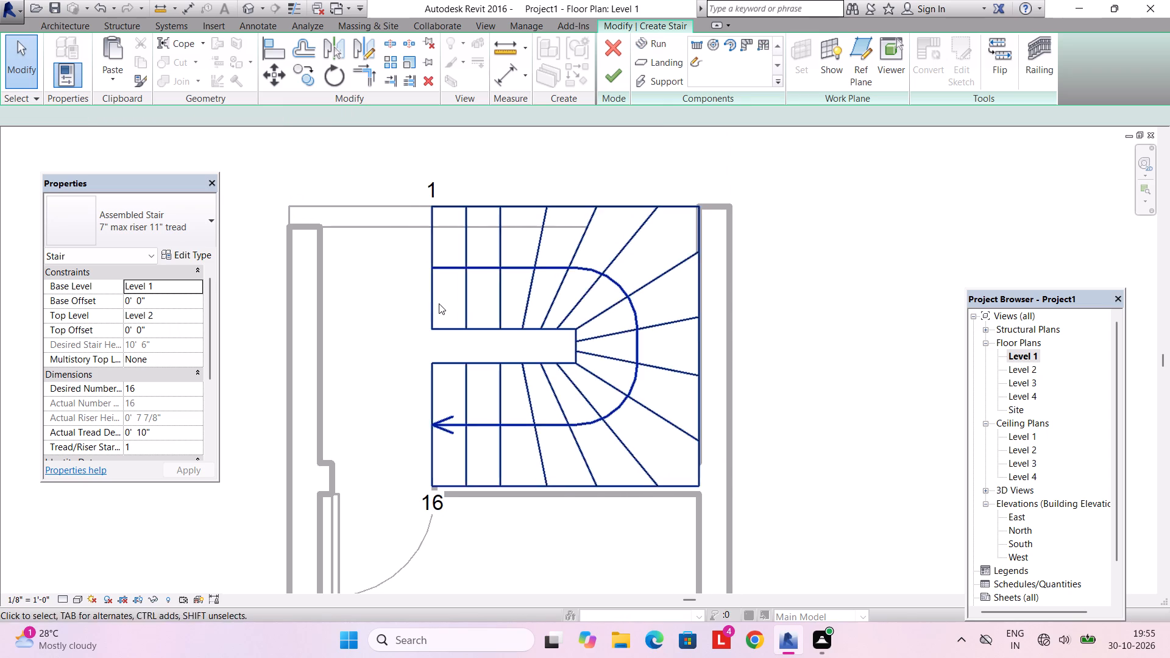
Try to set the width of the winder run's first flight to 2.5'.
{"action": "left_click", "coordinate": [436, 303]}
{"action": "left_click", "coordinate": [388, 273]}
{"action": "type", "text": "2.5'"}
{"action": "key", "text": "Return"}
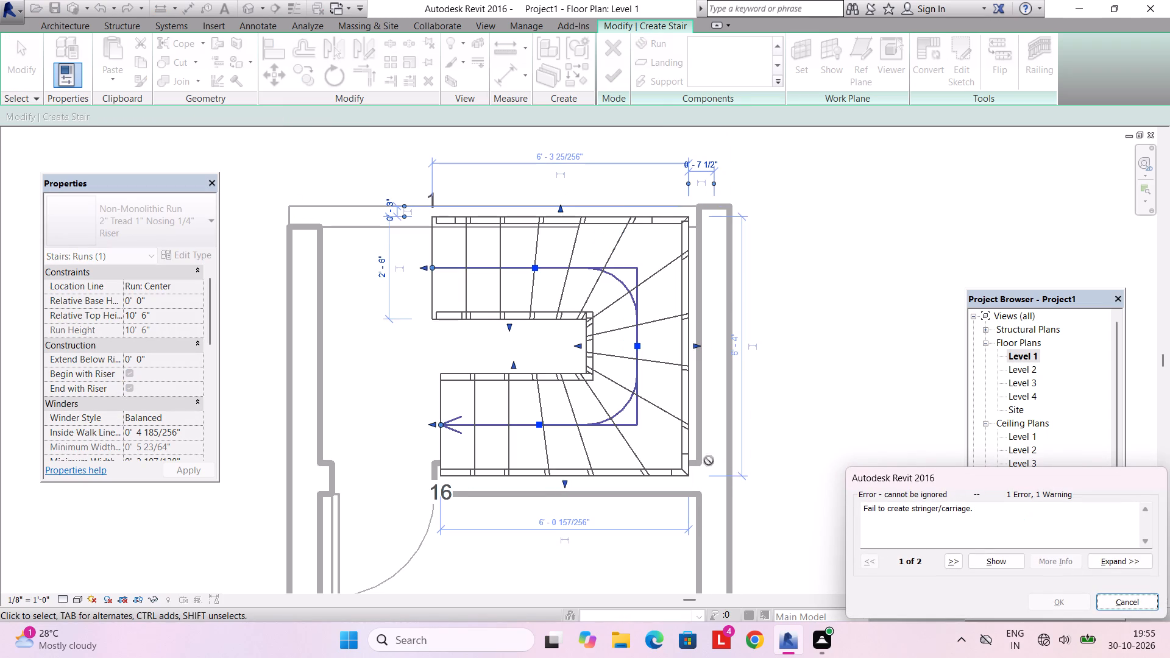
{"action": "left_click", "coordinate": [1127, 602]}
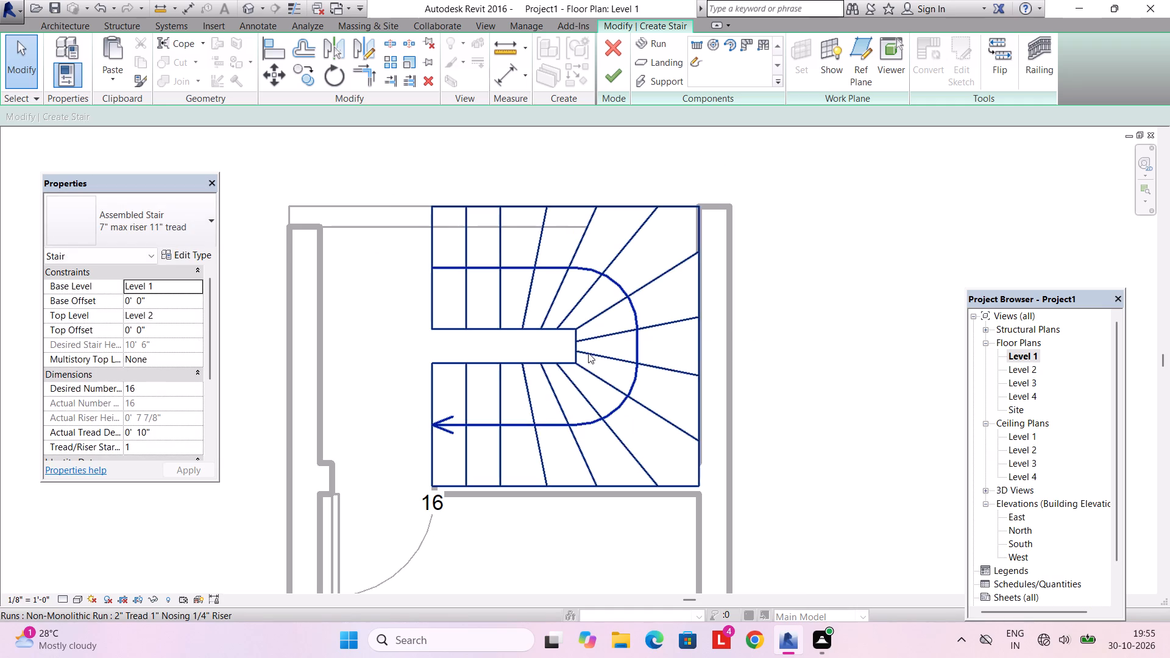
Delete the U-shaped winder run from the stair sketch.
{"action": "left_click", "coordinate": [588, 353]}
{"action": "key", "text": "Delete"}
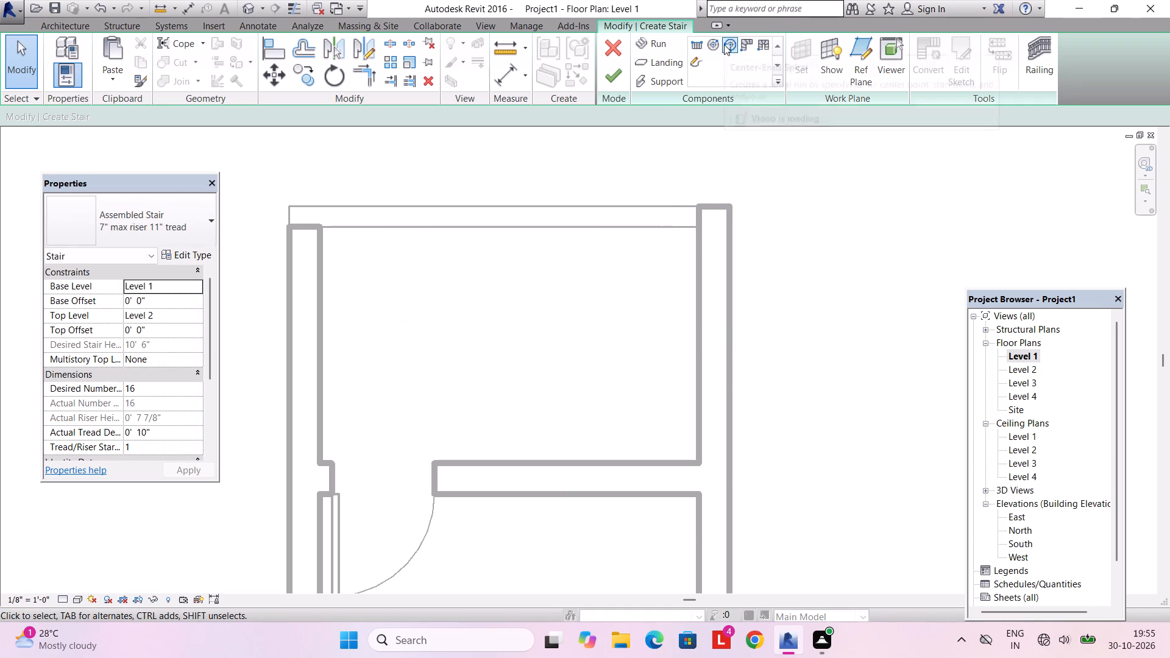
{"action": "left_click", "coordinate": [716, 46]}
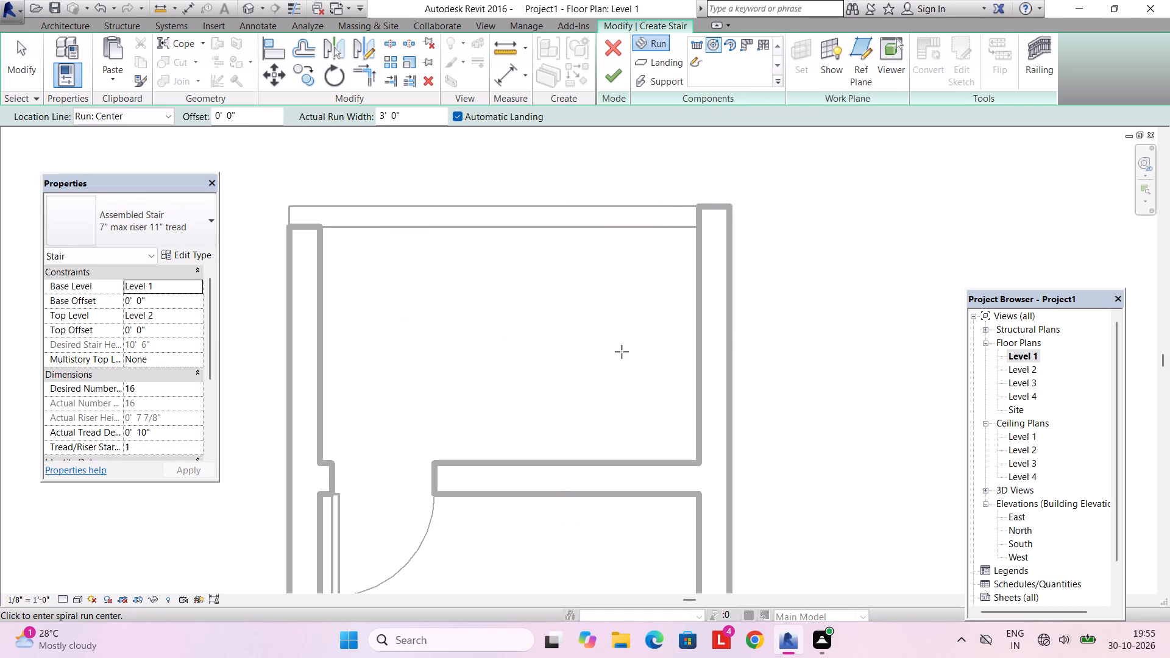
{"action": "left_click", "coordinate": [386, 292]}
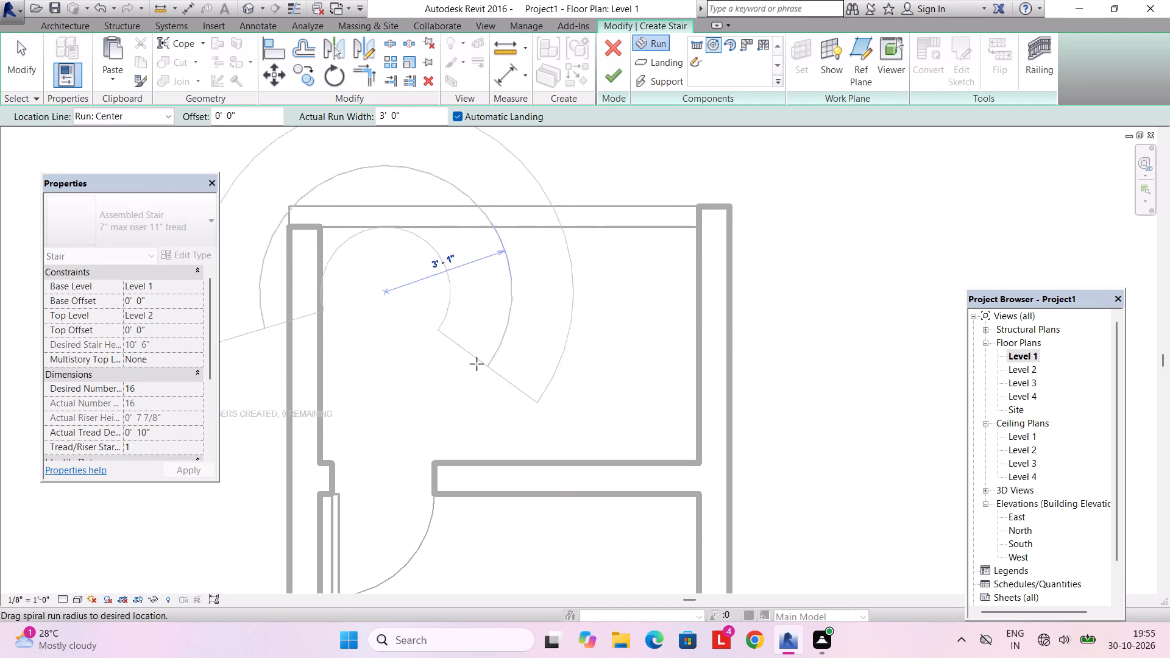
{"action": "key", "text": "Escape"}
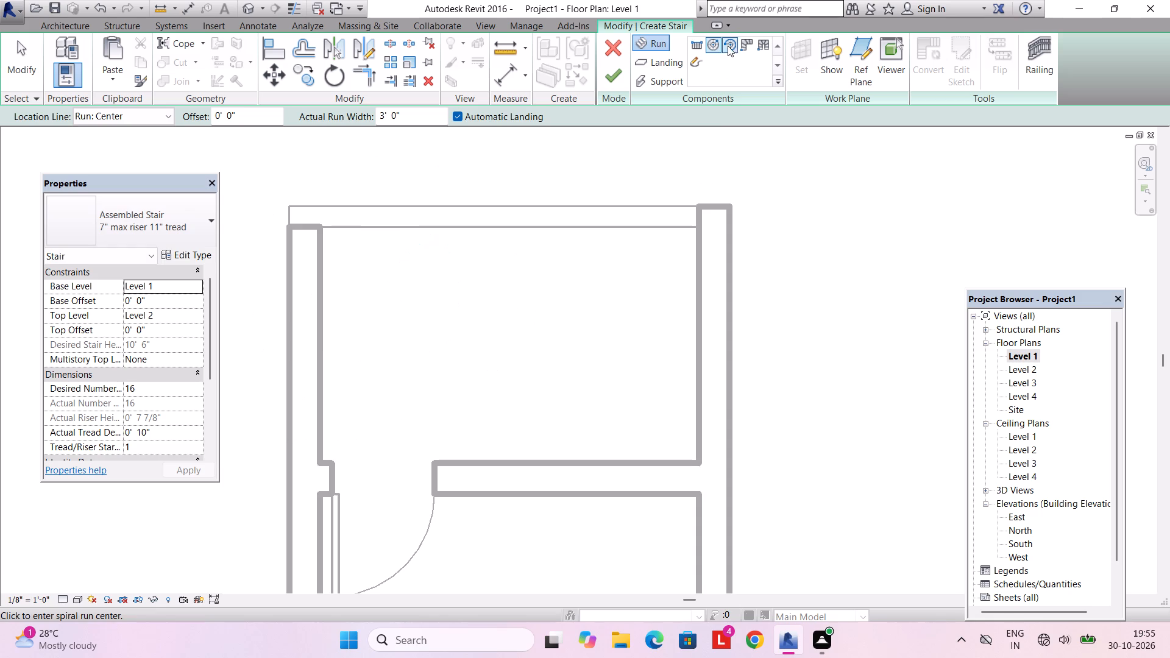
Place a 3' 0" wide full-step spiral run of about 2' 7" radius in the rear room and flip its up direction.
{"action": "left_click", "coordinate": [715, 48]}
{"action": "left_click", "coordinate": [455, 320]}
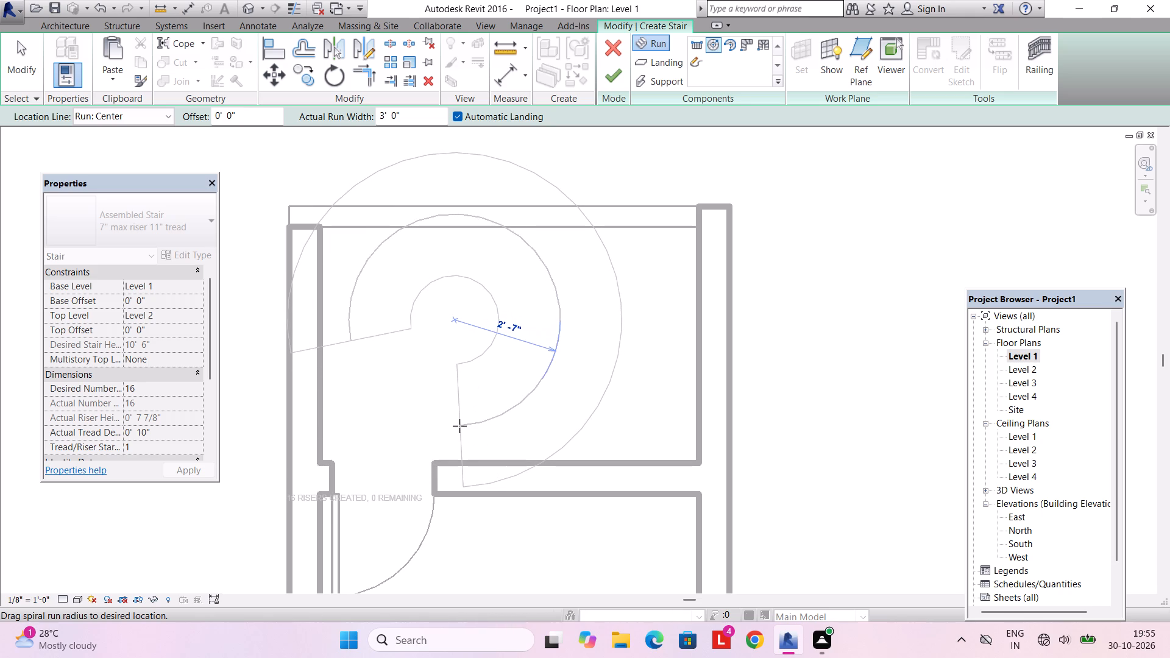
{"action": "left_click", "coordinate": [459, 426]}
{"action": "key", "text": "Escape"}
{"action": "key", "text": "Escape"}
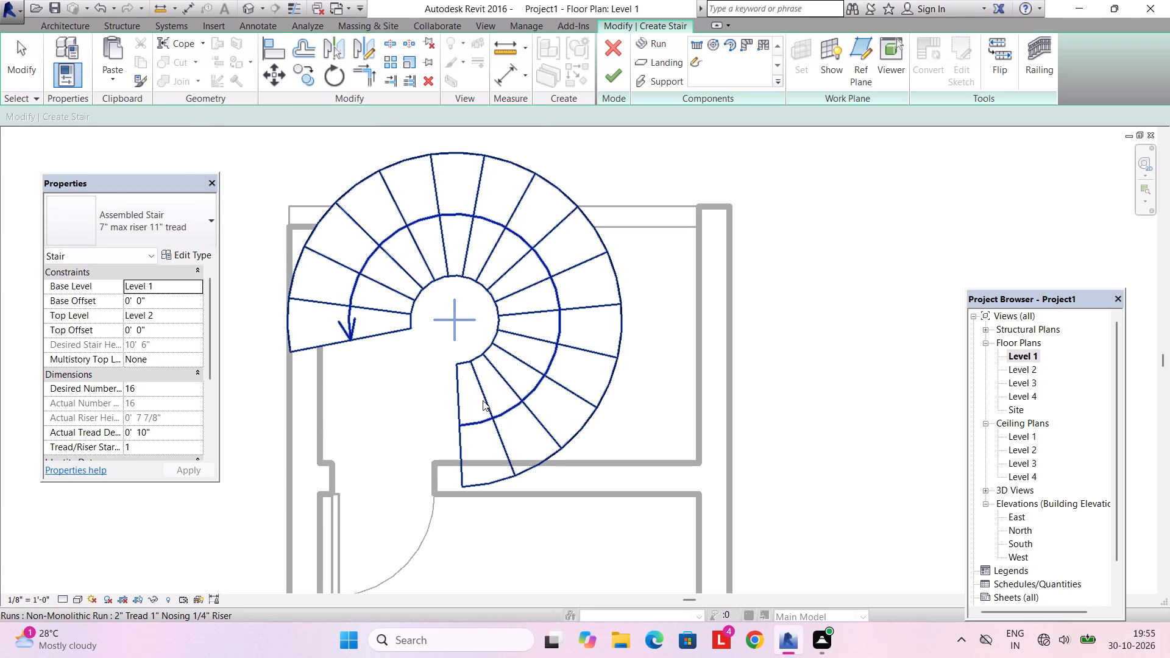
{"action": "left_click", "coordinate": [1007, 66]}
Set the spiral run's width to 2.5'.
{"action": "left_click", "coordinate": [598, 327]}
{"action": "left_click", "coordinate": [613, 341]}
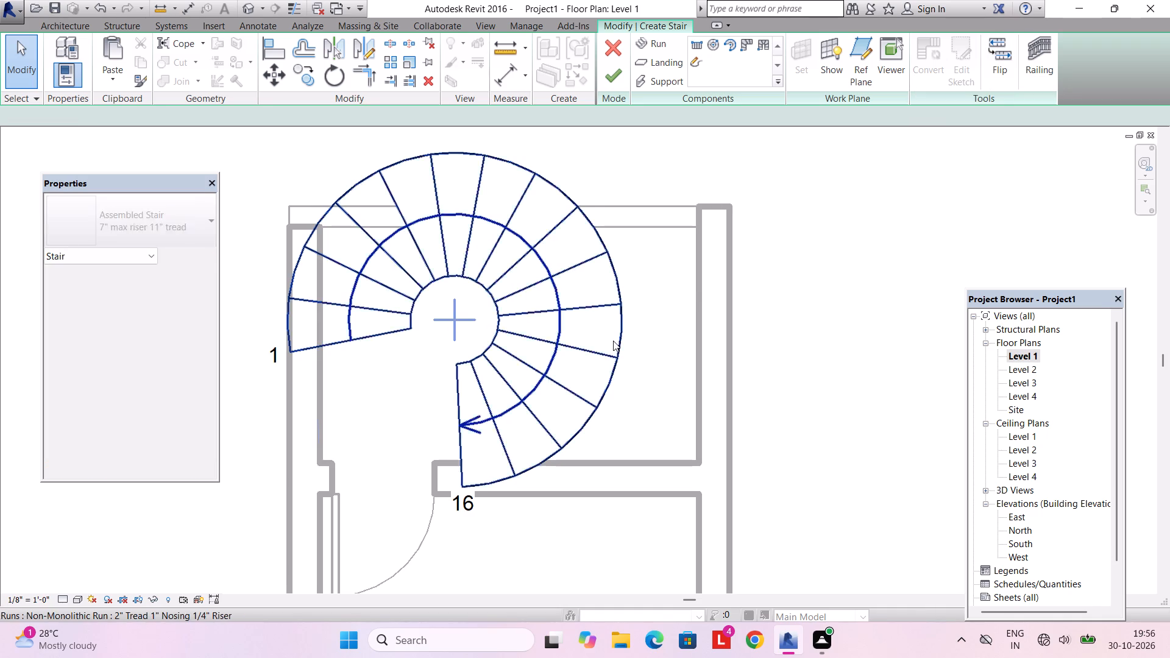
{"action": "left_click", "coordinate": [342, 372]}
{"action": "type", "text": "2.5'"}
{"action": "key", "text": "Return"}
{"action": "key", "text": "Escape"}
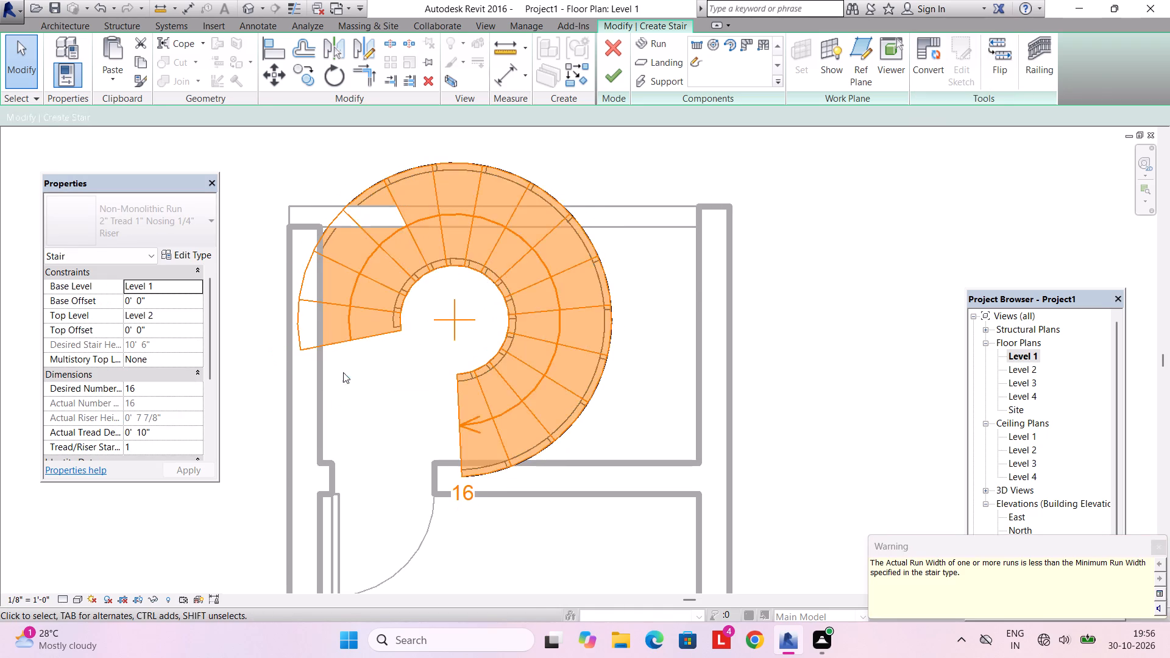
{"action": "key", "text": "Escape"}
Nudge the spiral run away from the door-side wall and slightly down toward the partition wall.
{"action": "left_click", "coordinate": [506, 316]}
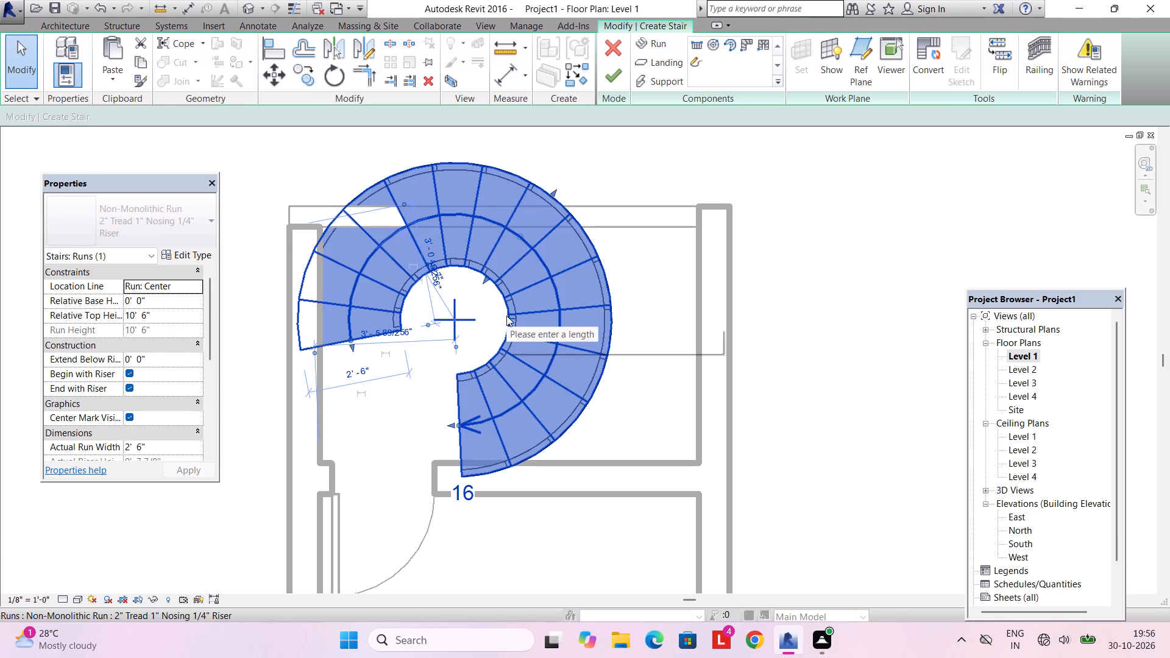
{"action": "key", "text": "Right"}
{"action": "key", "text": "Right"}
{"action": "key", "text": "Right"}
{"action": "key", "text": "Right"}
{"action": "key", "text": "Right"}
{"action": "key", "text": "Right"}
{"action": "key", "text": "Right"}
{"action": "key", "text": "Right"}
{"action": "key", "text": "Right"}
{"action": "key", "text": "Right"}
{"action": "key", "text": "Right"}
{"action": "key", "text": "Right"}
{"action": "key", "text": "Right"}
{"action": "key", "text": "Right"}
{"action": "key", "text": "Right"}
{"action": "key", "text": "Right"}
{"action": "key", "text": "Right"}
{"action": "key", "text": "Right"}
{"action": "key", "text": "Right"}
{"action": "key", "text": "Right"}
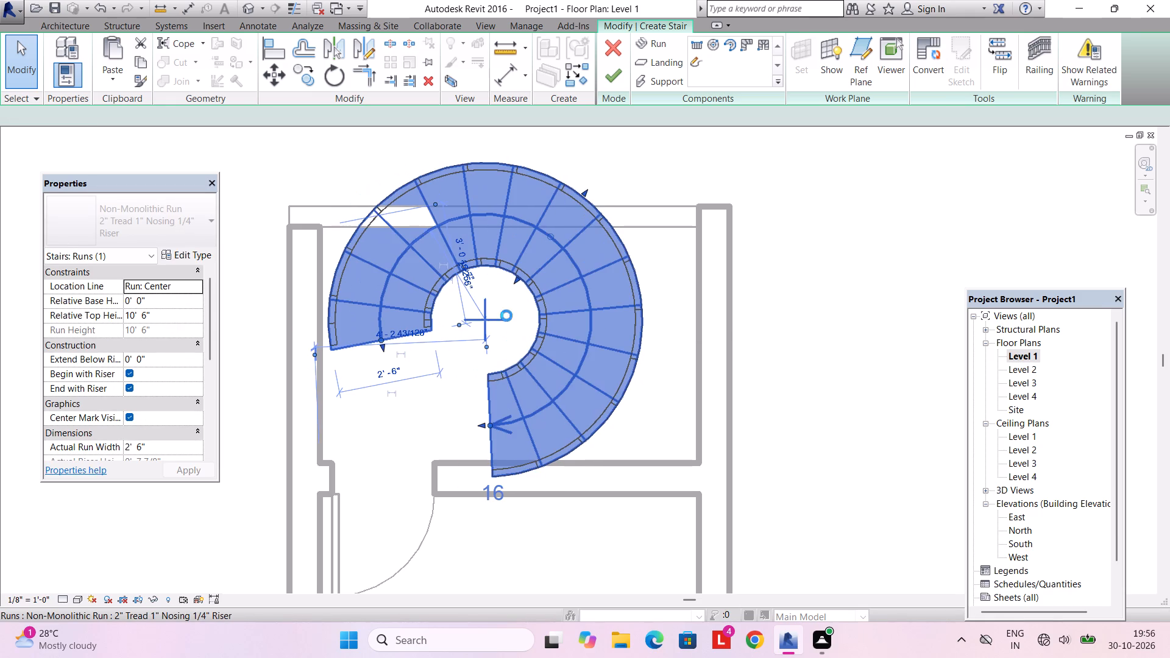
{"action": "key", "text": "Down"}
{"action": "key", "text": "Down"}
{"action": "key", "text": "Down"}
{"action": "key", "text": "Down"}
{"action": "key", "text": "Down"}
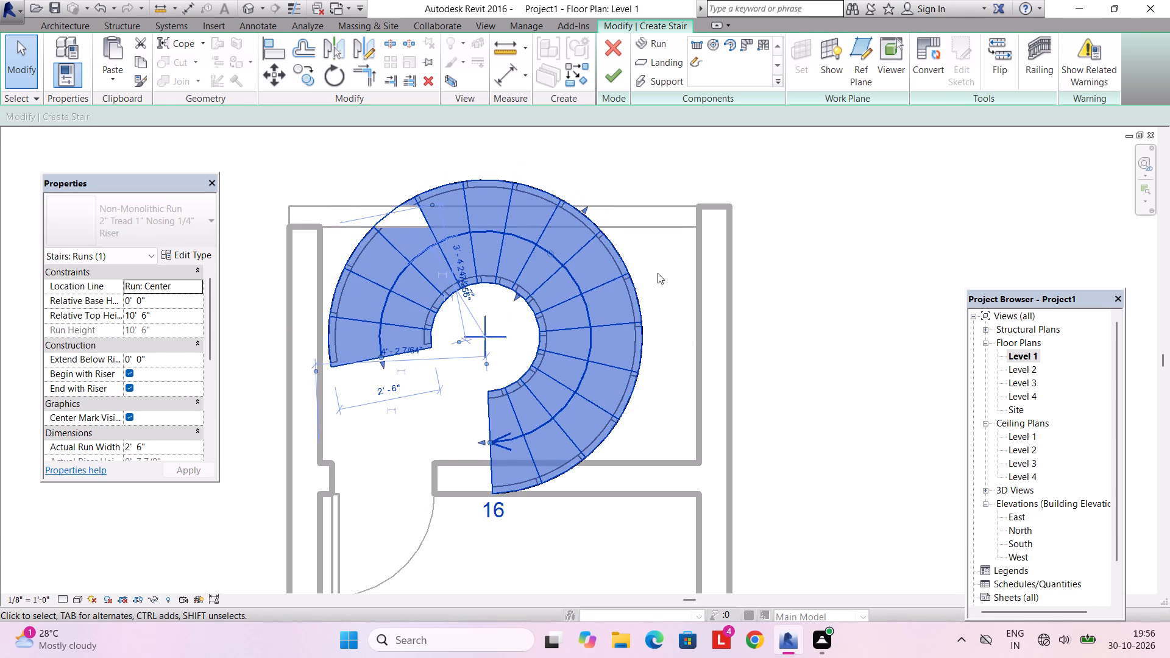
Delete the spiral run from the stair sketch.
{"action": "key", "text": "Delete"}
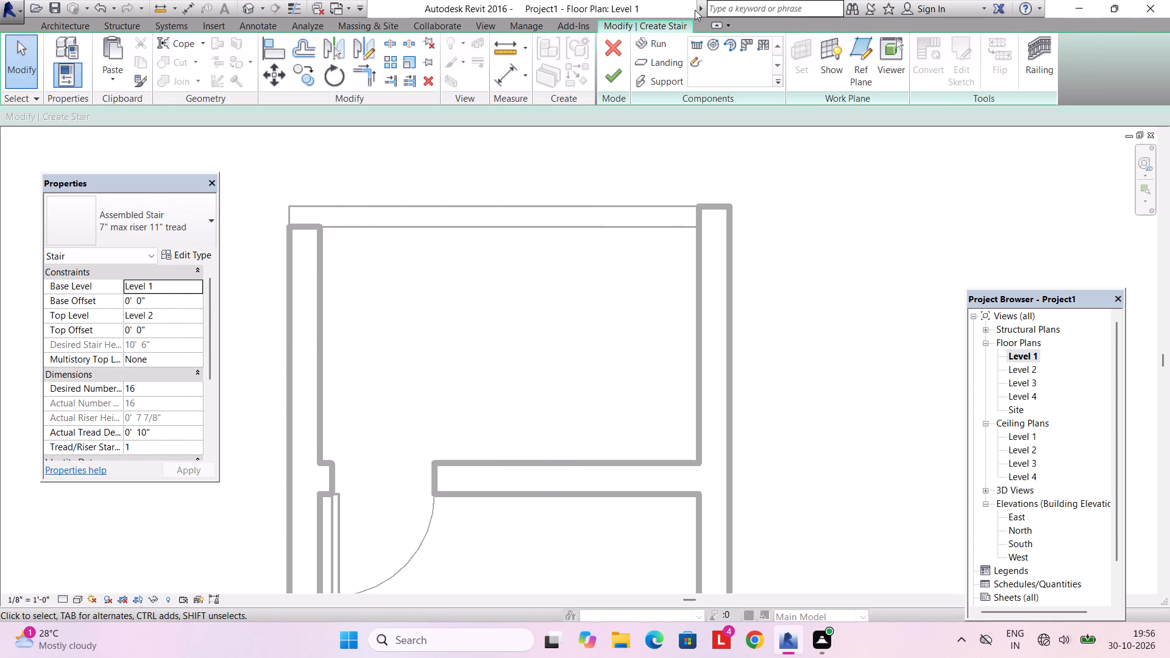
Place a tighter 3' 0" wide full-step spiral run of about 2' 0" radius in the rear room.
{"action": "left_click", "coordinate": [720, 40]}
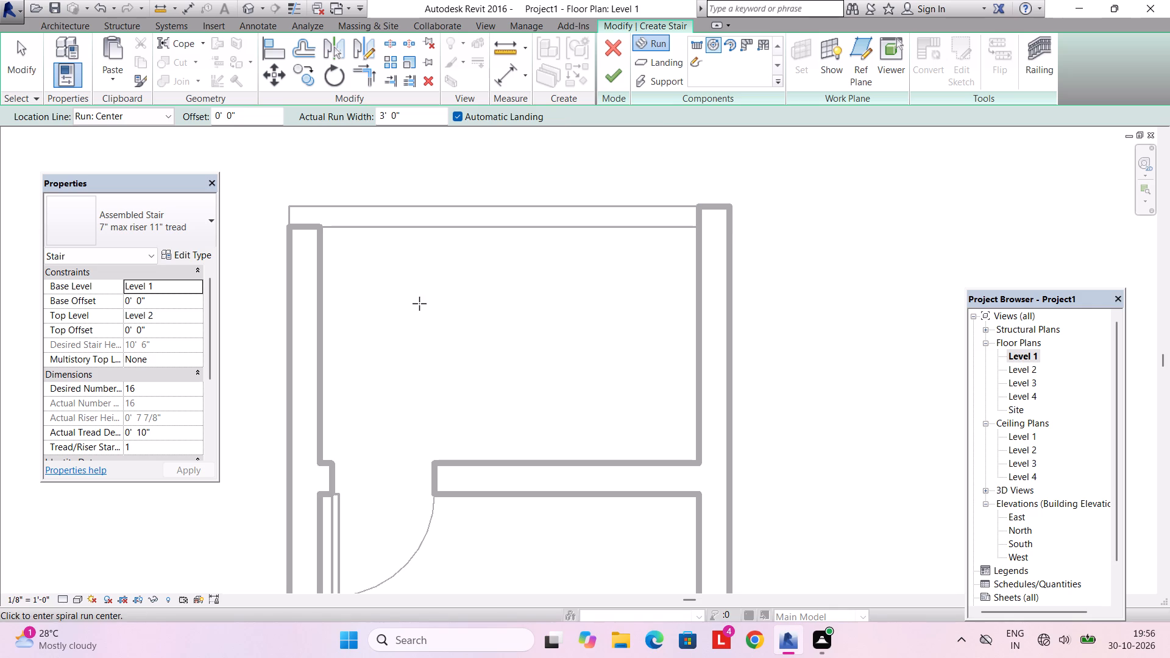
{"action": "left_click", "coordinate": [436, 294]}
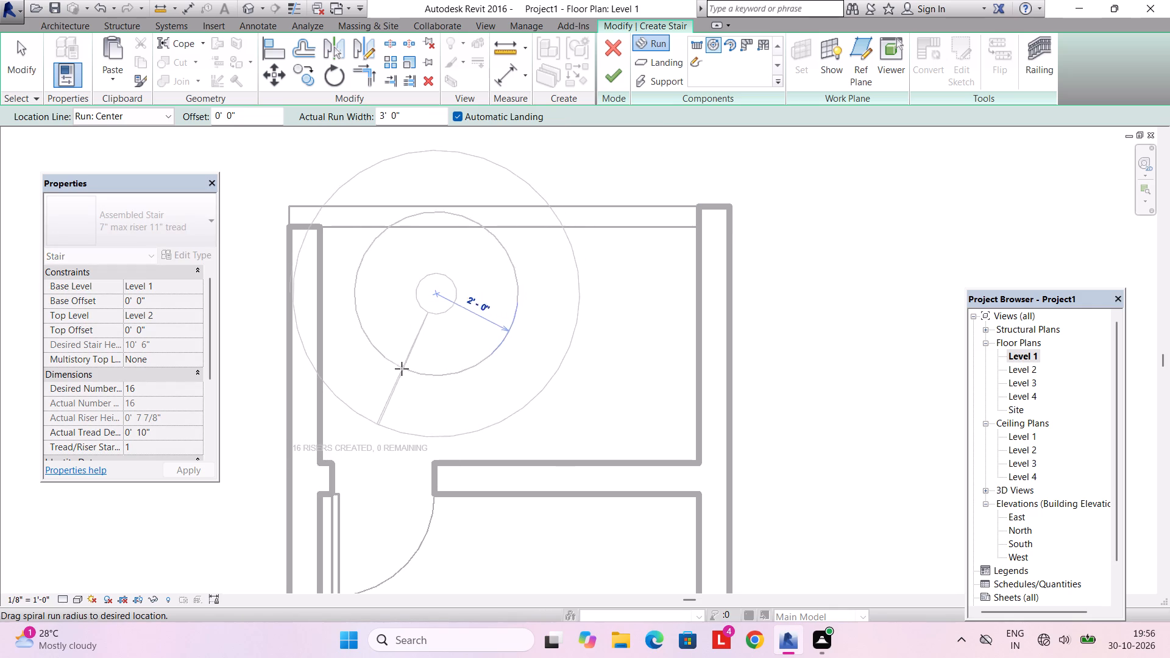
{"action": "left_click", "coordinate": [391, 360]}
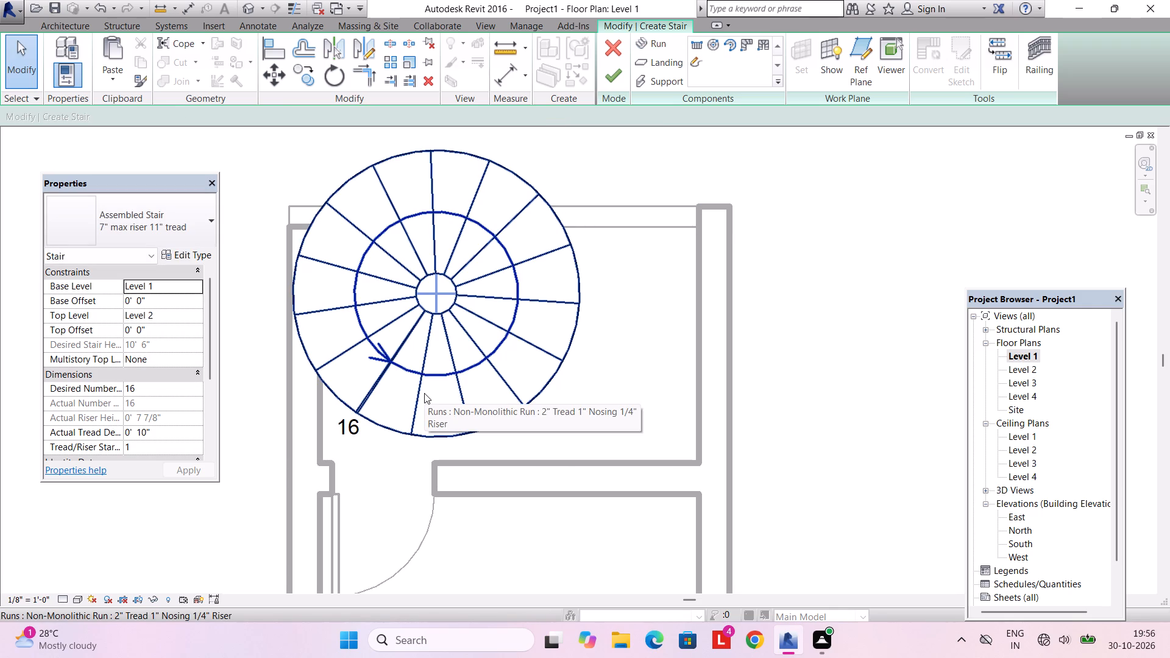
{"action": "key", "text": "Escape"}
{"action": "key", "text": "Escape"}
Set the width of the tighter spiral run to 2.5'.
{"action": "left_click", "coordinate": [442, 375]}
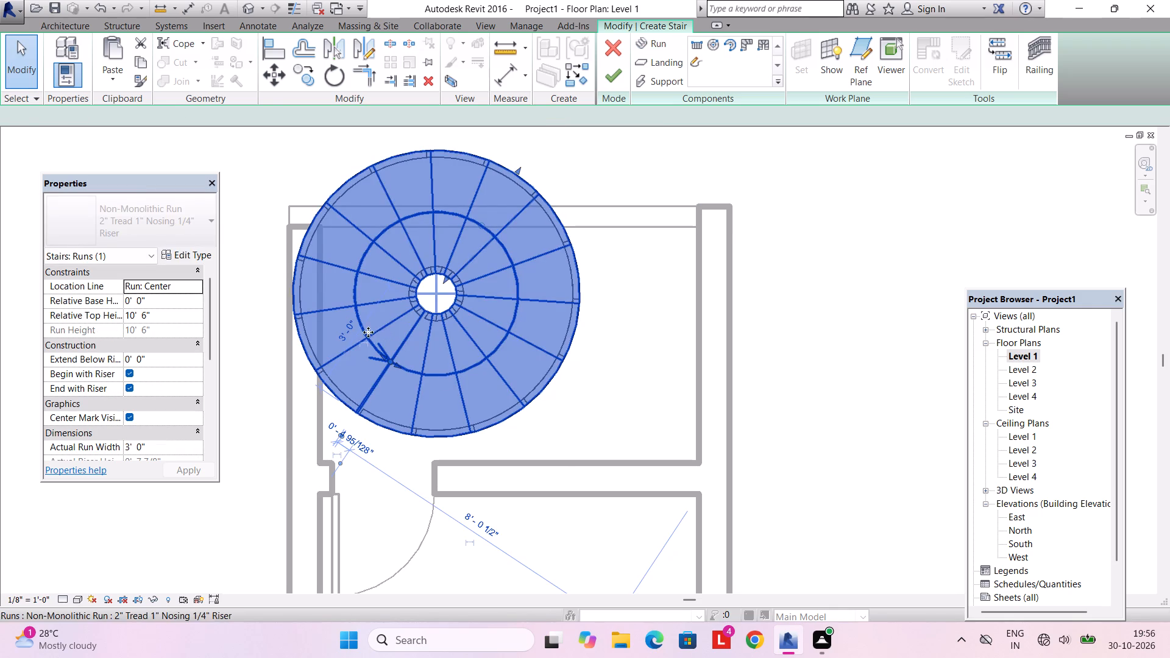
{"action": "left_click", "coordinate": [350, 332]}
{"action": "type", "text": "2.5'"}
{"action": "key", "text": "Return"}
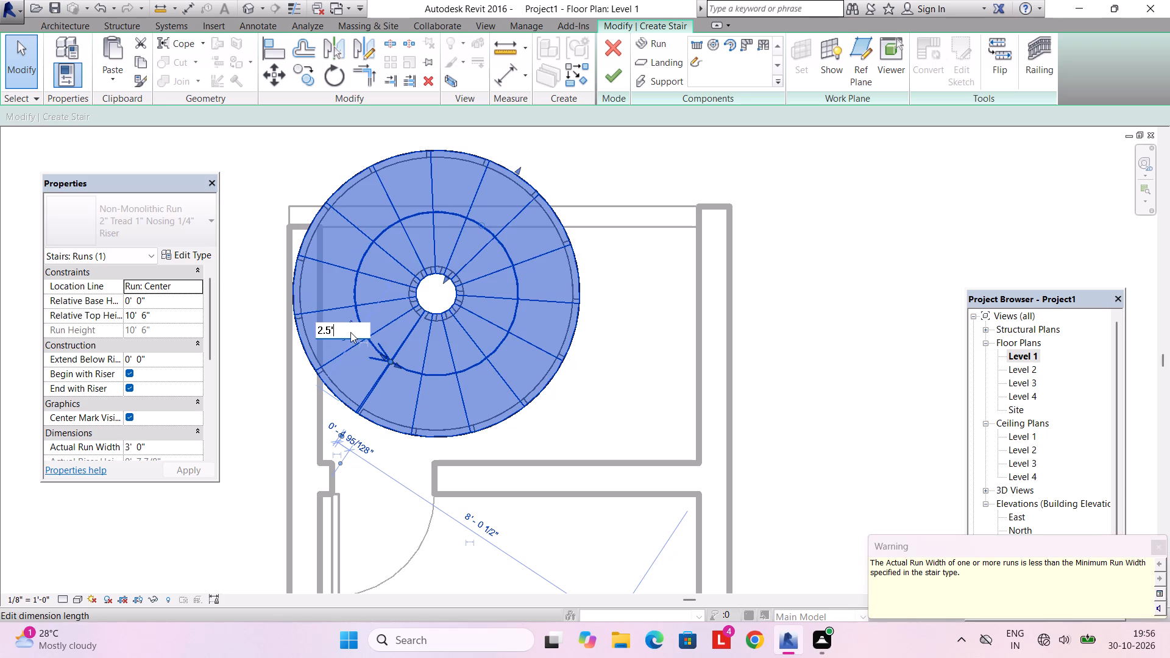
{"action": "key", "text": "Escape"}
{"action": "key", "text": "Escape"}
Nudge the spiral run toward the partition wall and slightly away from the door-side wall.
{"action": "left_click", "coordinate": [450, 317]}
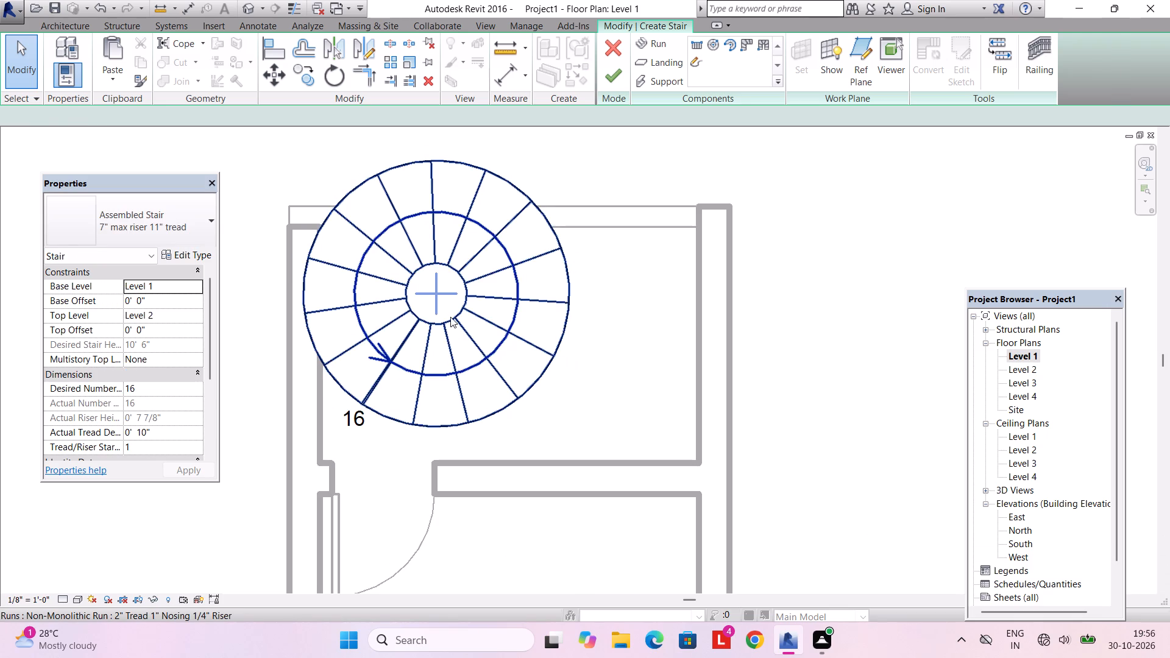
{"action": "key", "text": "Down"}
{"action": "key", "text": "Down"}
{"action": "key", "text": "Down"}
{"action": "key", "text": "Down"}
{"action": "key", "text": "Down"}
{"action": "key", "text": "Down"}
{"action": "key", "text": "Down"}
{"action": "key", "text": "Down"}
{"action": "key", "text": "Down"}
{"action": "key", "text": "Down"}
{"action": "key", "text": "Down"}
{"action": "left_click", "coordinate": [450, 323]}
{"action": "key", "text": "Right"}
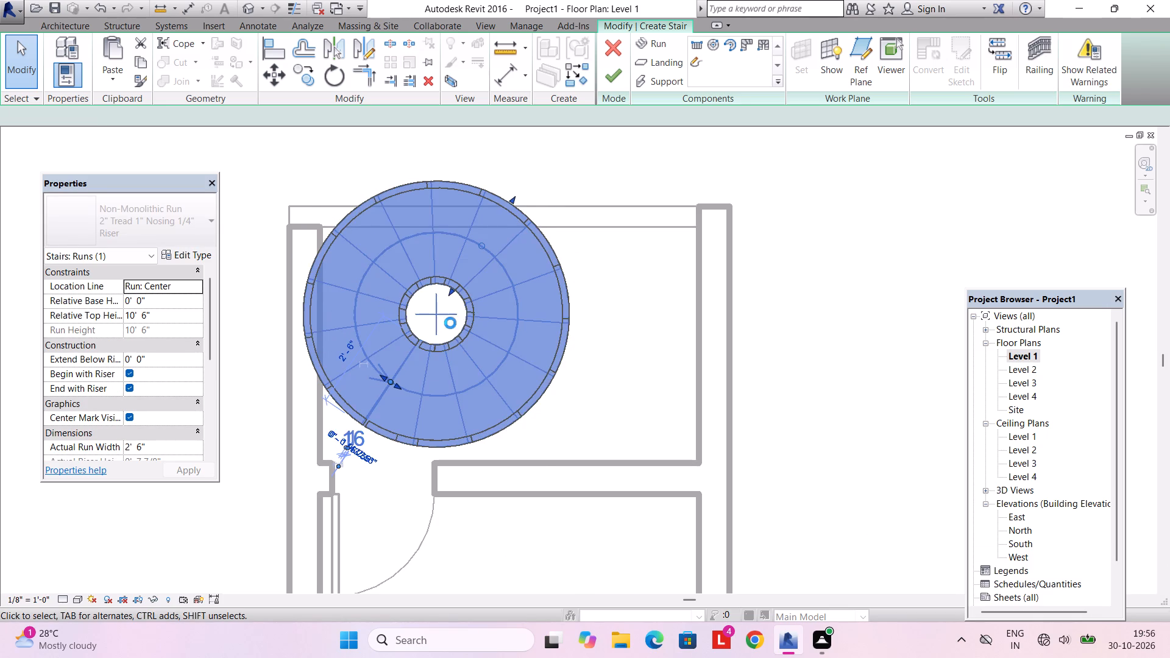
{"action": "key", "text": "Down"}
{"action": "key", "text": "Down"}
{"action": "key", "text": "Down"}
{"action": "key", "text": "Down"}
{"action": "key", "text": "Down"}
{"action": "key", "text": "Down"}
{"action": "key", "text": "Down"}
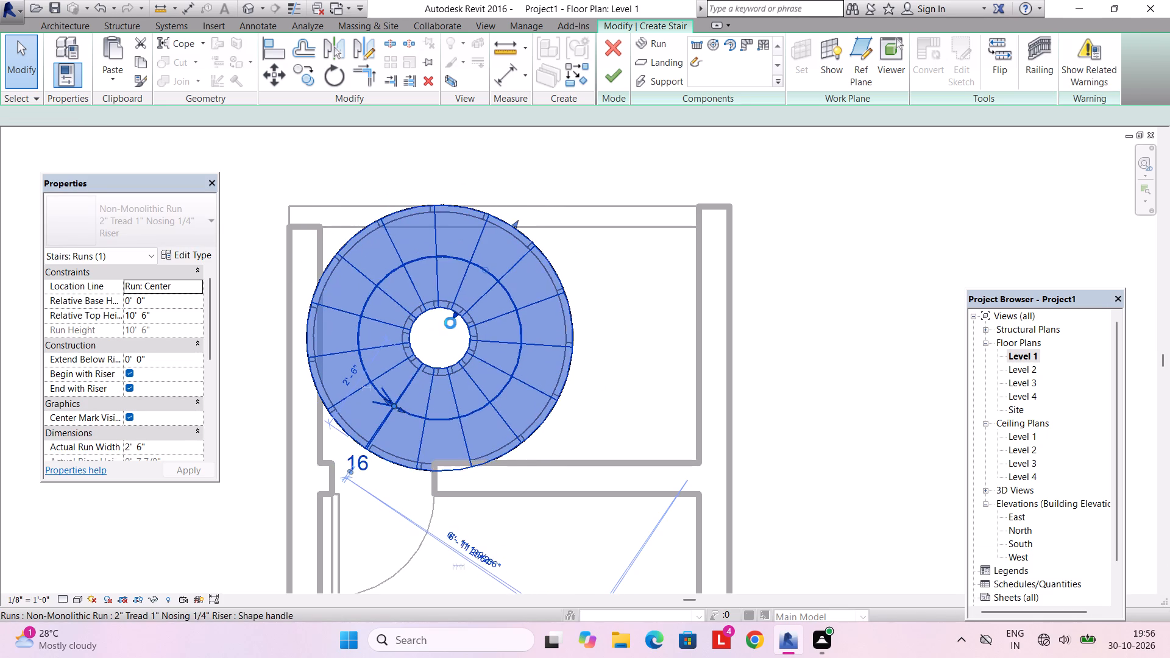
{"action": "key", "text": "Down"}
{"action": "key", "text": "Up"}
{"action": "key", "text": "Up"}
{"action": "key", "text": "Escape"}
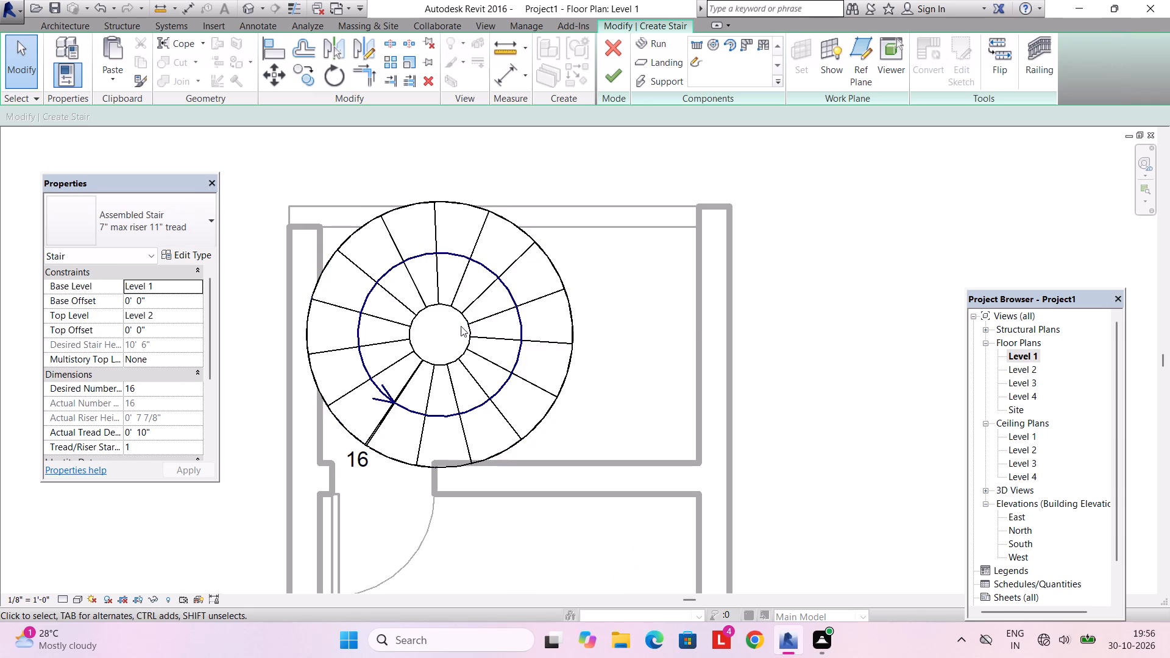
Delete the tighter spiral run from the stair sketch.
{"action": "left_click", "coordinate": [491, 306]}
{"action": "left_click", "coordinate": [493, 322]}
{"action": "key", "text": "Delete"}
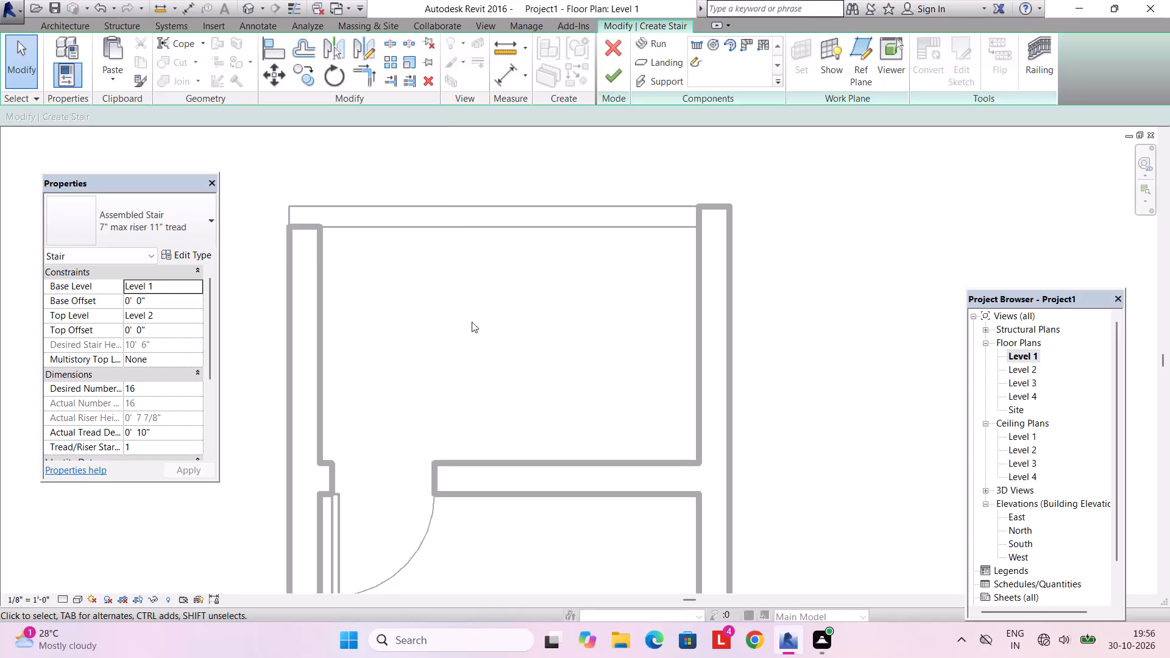
Duplicate the 7" max riser 11" tread assembled stair type twice, naming the final copy 1.
{"action": "left_click", "coordinate": [207, 258]}
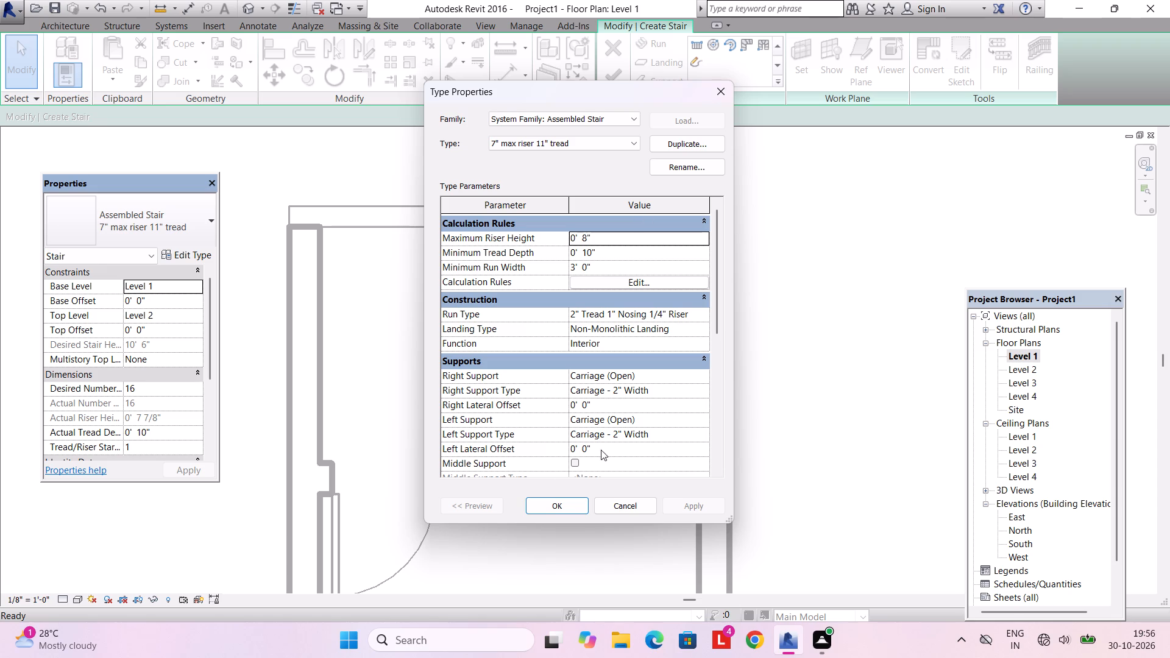
{"action": "scroll", "coordinate": [589, 461], "scroll_direction": "down", "scroll_amount": 16}
{"action": "scroll", "coordinate": [592, 456], "scroll_direction": "up", "scroll_amount": 11}
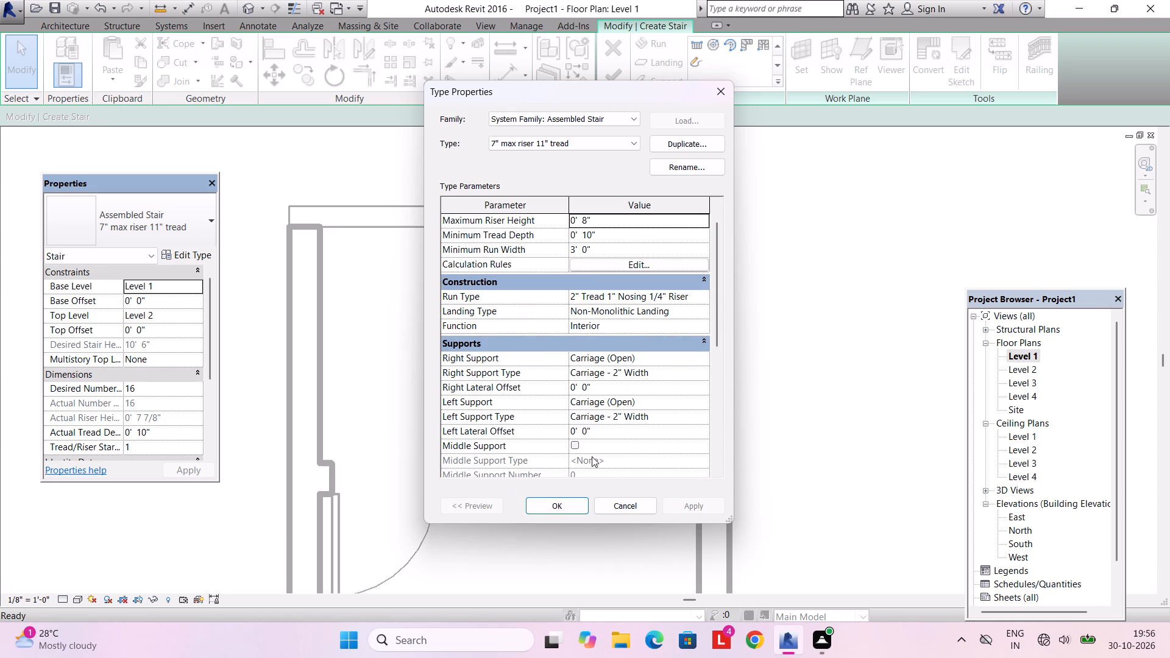
{"action": "scroll", "coordinate": [592, 456], "scroll_direction": "up", "scroll_amount": 6}
{"action": "scroll", "coordinate": [586, 306], "scroll_direction": "up", "scroll_amount": 2}
{"action": "left_click", "coordinate": [696, 147]}
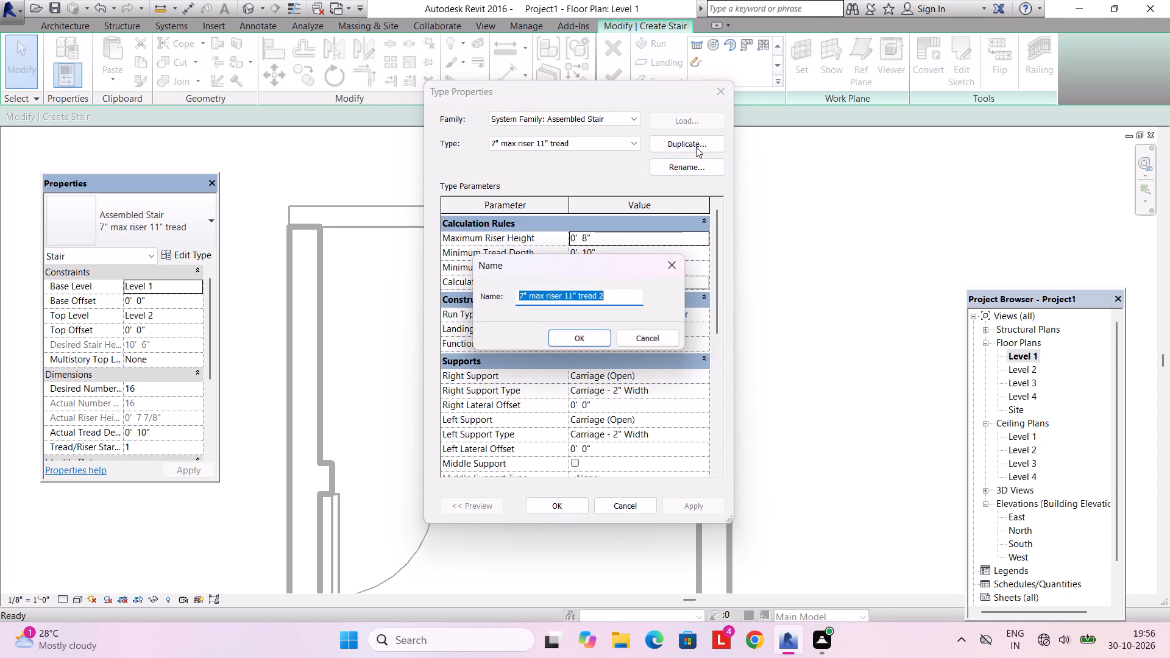
{"action": "left_click", "coordinate": [595, 330]}
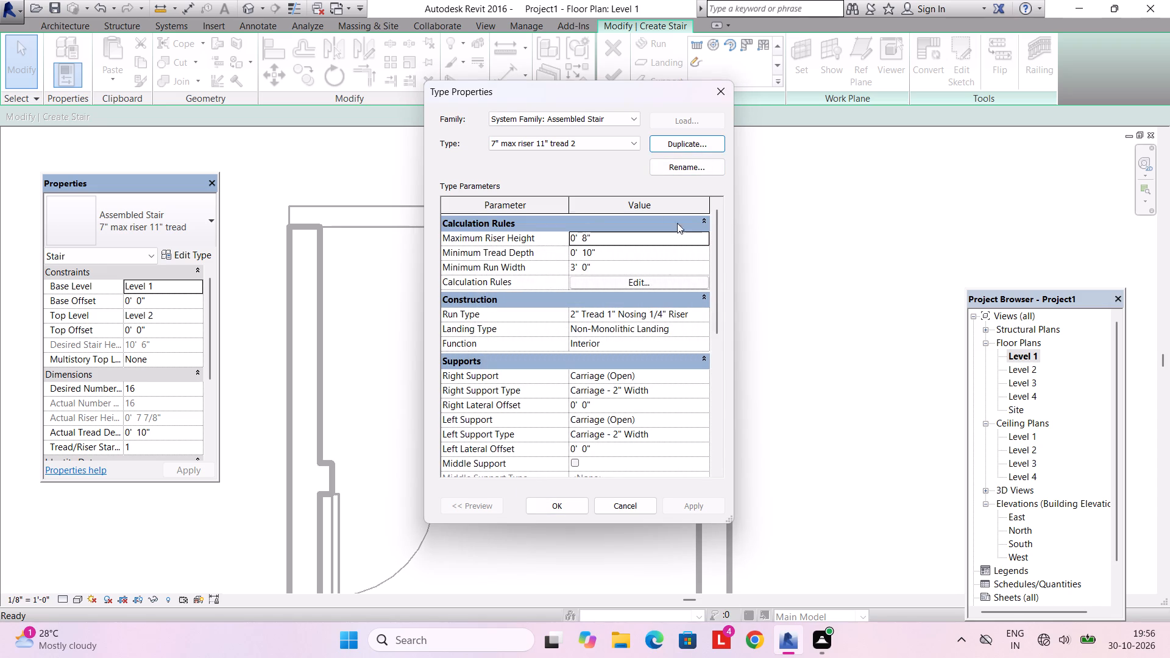
{"action": "left_click", "coordinate": [712, 147]}
{"action": "key", "text": "1"}
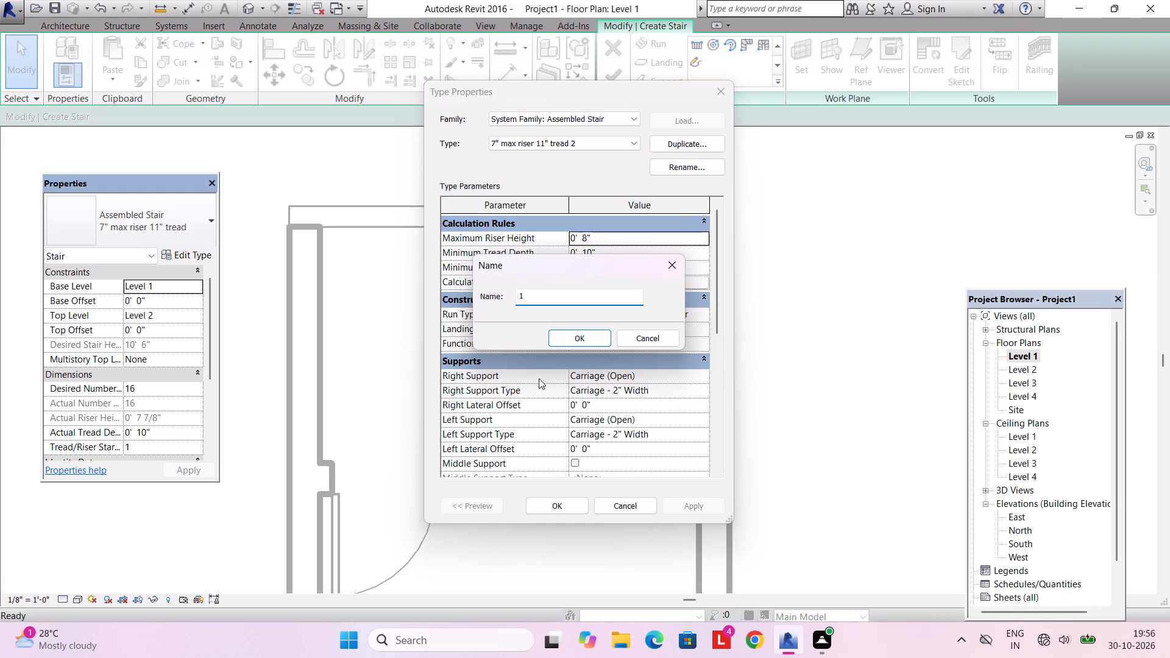
{"action": "left_click", "coordinate": [592, 341]}
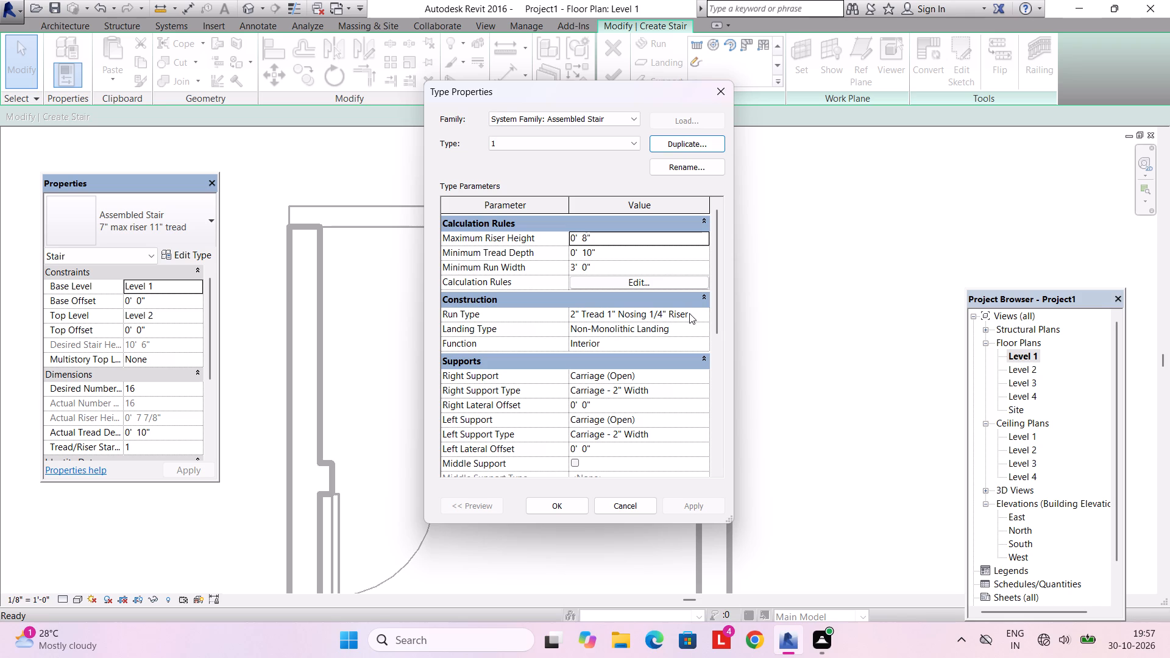
Turn off the Stair Calculator for slope calculation in stair type 1's calculation rules and accept the type changes.
{"action": "left_click", "coordinate": [671, 289]}
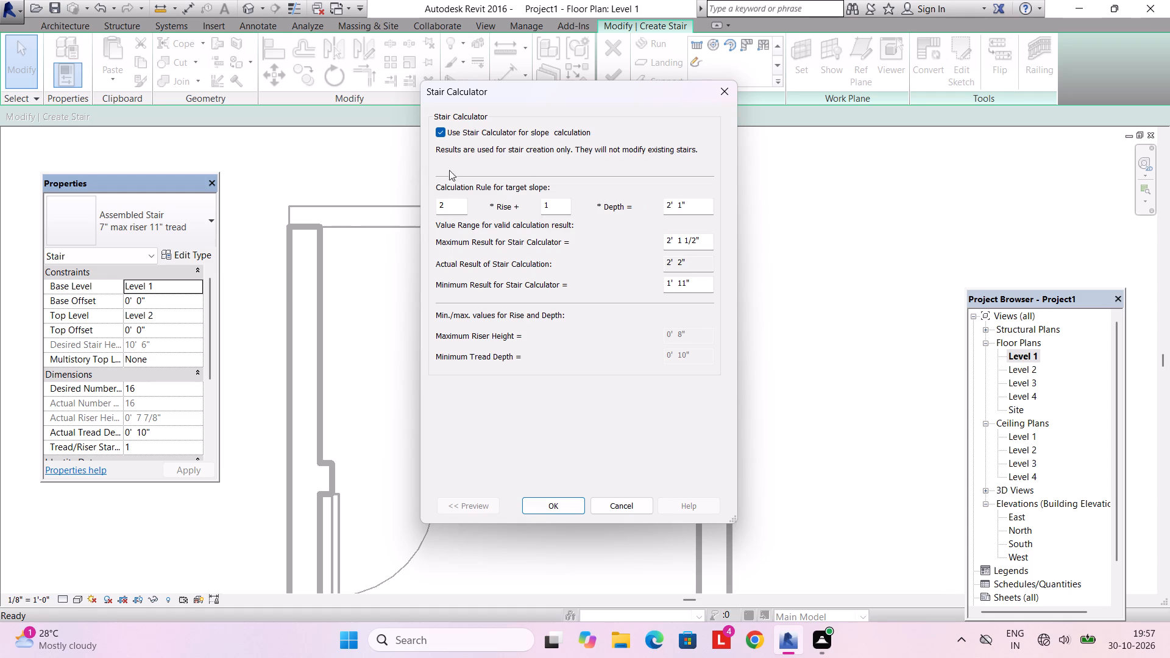
{"action": "left_click", "coordinate": [439, 132]}
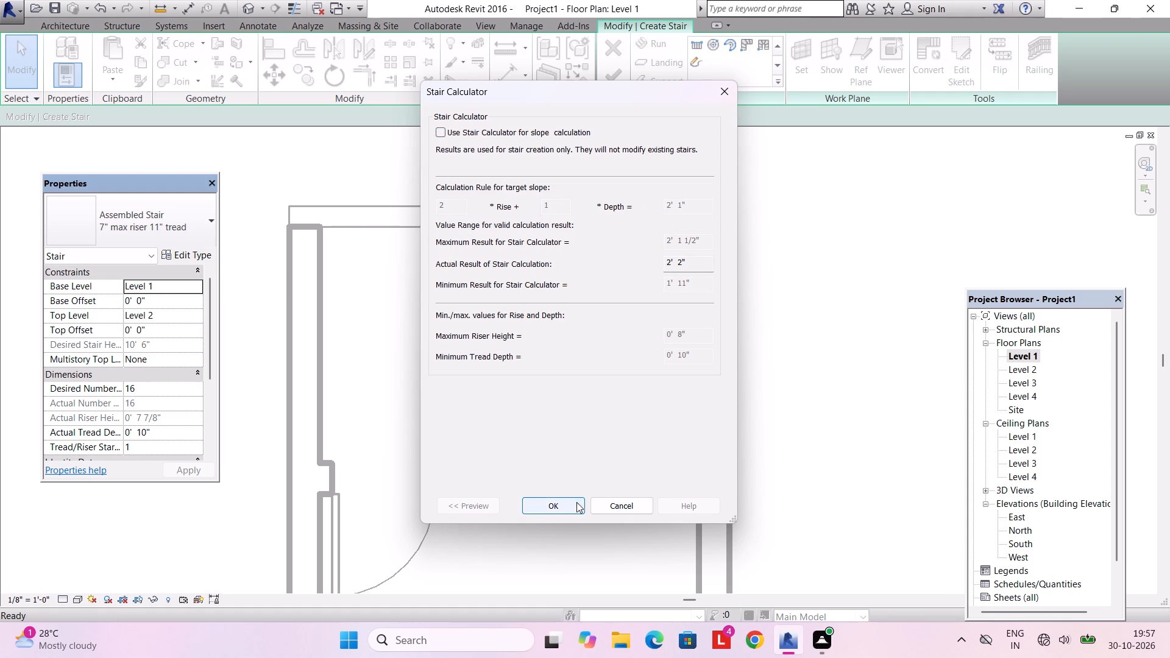
{"action": "left_click", "coordinate": [575, 504]}
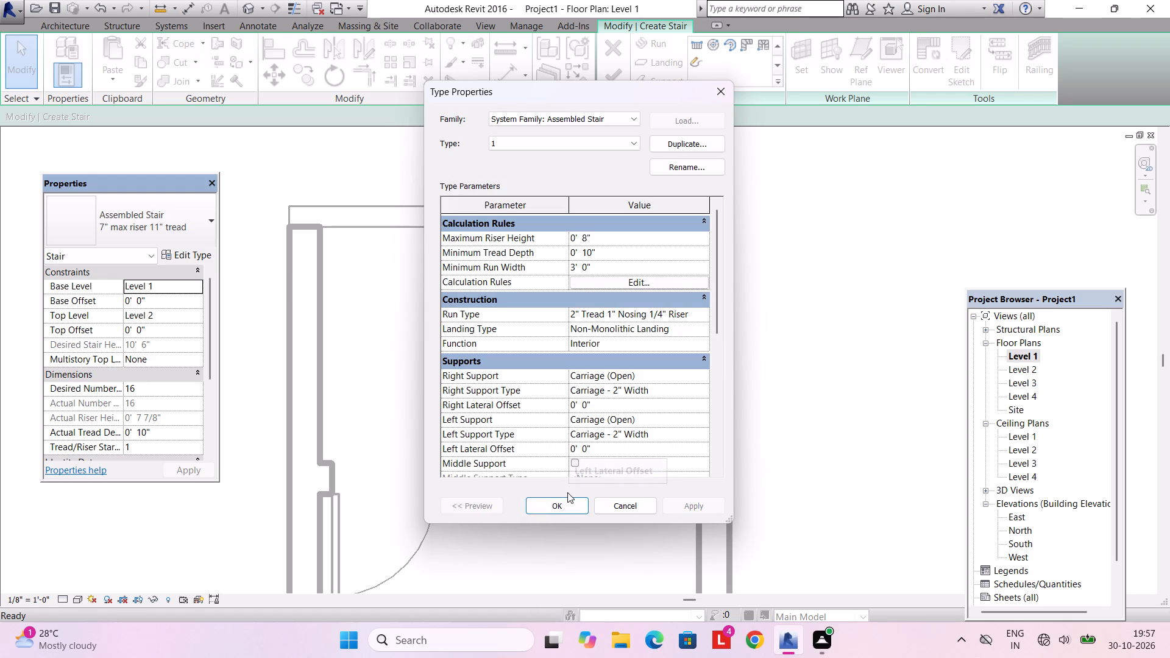
{"action": "left_click", "coordinate": [567, 492]}
{"action": "left_click", "coordinate": [566, 500]}
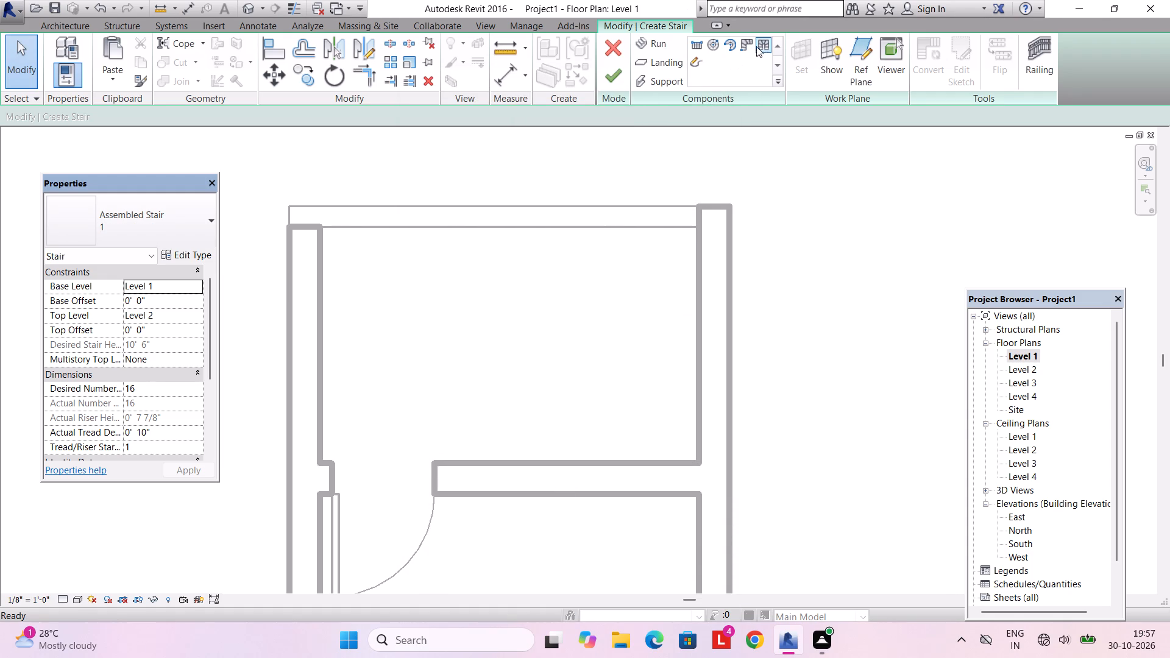
Place a 3' 0" wide U-shaped winder run in the rear room, rotated so its turn sits against the side wall opposite the door.
{"action": "left_click", "coordinate": [760, 46]}
{"action": "key", "text": "space"}
{"action": "key", "text": "space"}
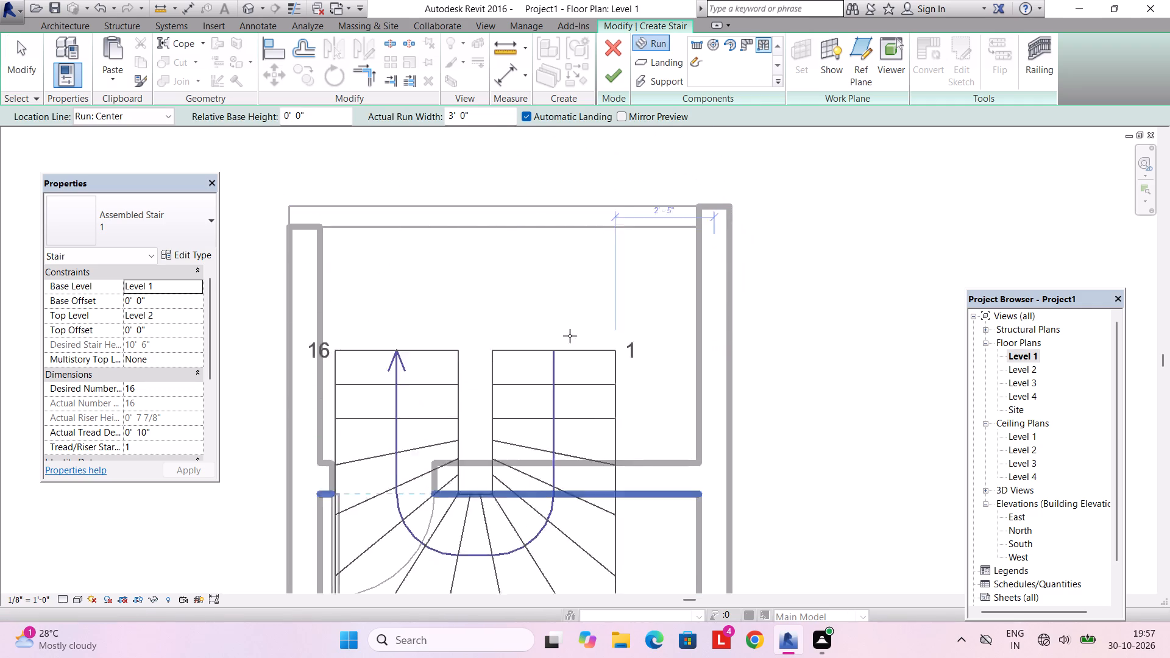
{"action": "key", "text": "space"}
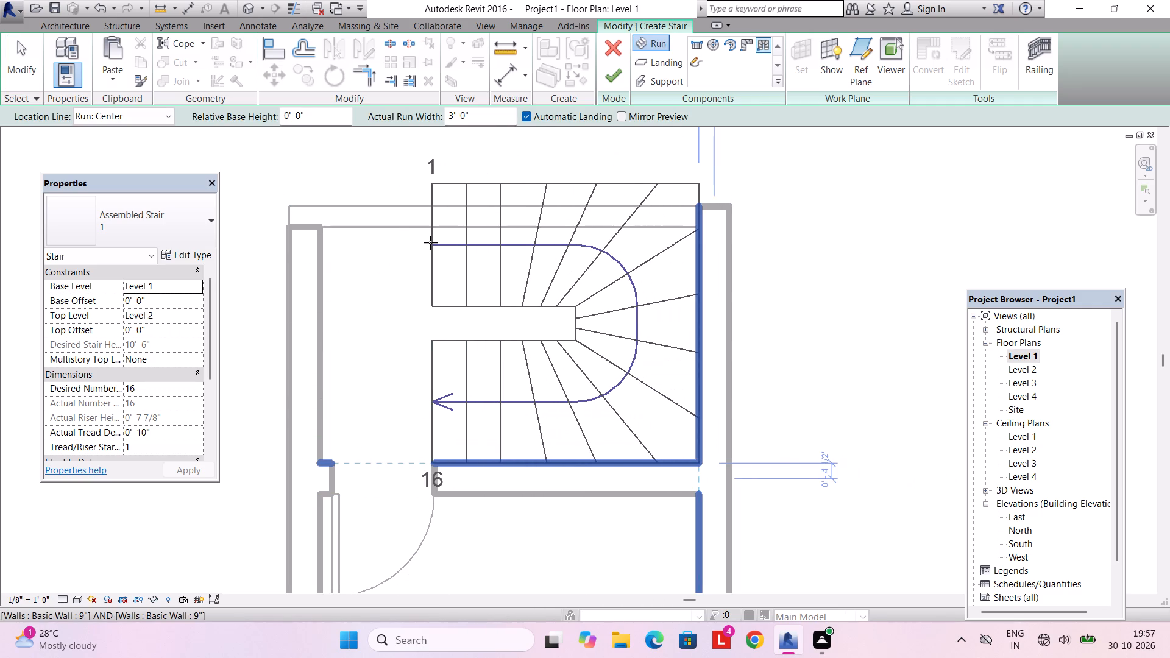
{"action": "left_click", "coordinate": [430, 242]}
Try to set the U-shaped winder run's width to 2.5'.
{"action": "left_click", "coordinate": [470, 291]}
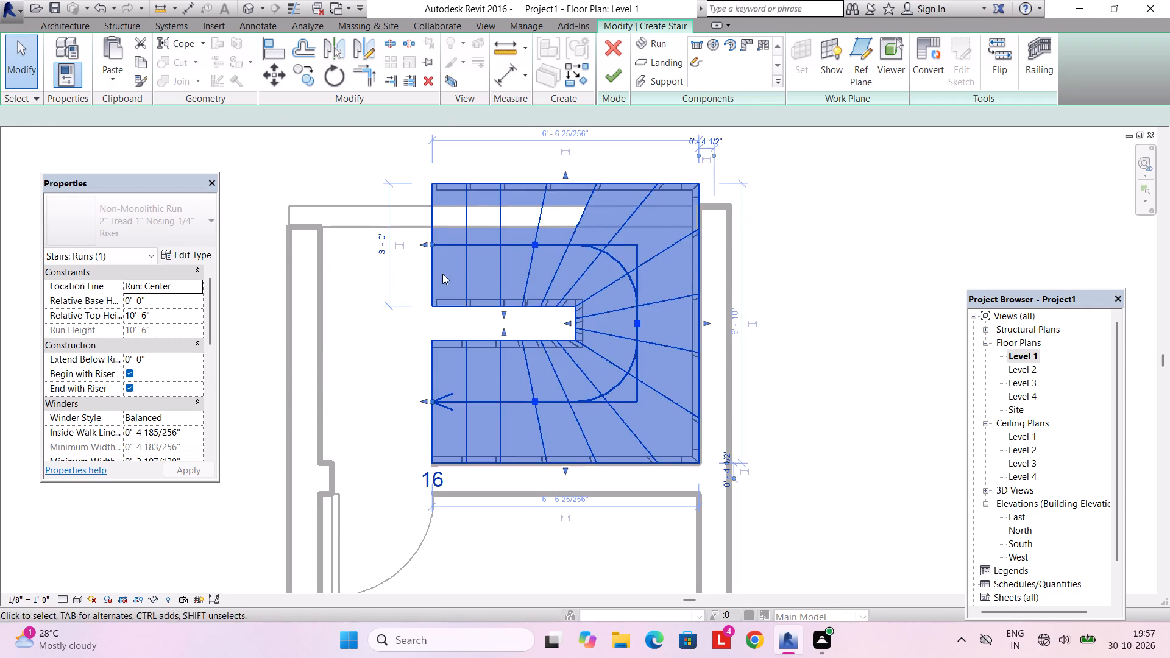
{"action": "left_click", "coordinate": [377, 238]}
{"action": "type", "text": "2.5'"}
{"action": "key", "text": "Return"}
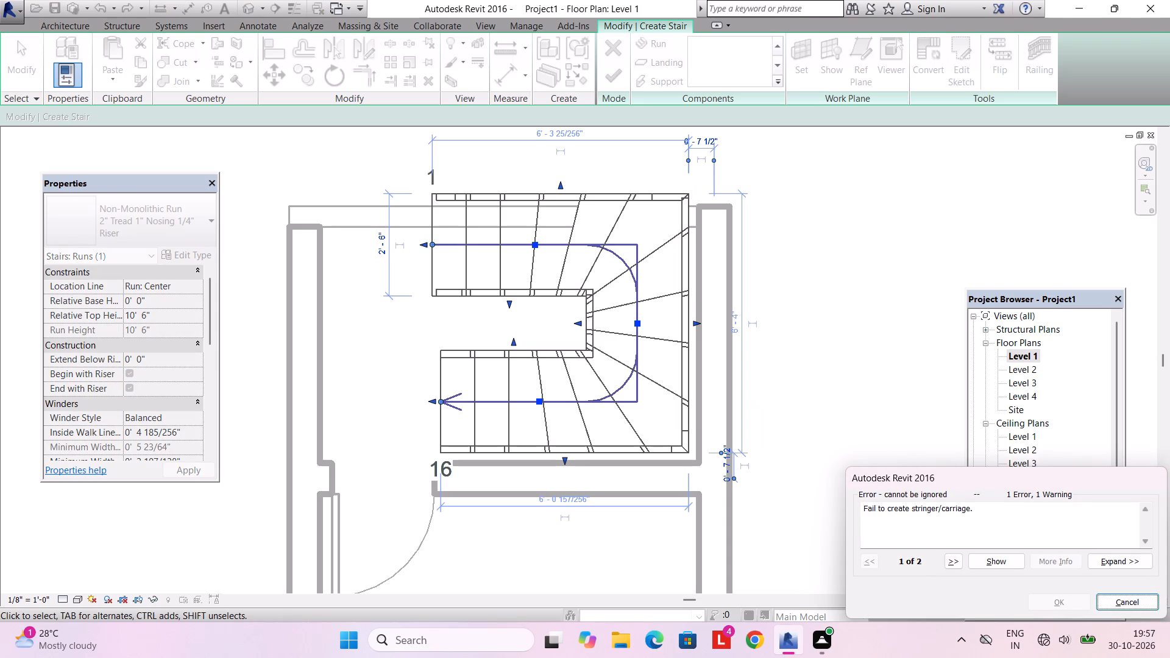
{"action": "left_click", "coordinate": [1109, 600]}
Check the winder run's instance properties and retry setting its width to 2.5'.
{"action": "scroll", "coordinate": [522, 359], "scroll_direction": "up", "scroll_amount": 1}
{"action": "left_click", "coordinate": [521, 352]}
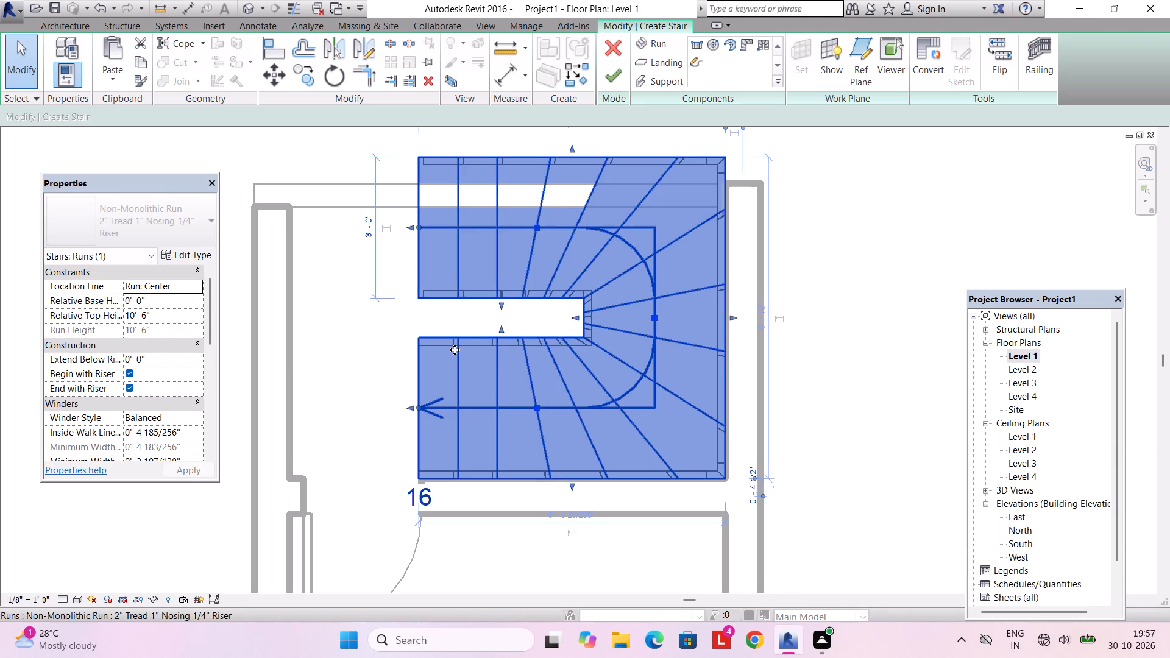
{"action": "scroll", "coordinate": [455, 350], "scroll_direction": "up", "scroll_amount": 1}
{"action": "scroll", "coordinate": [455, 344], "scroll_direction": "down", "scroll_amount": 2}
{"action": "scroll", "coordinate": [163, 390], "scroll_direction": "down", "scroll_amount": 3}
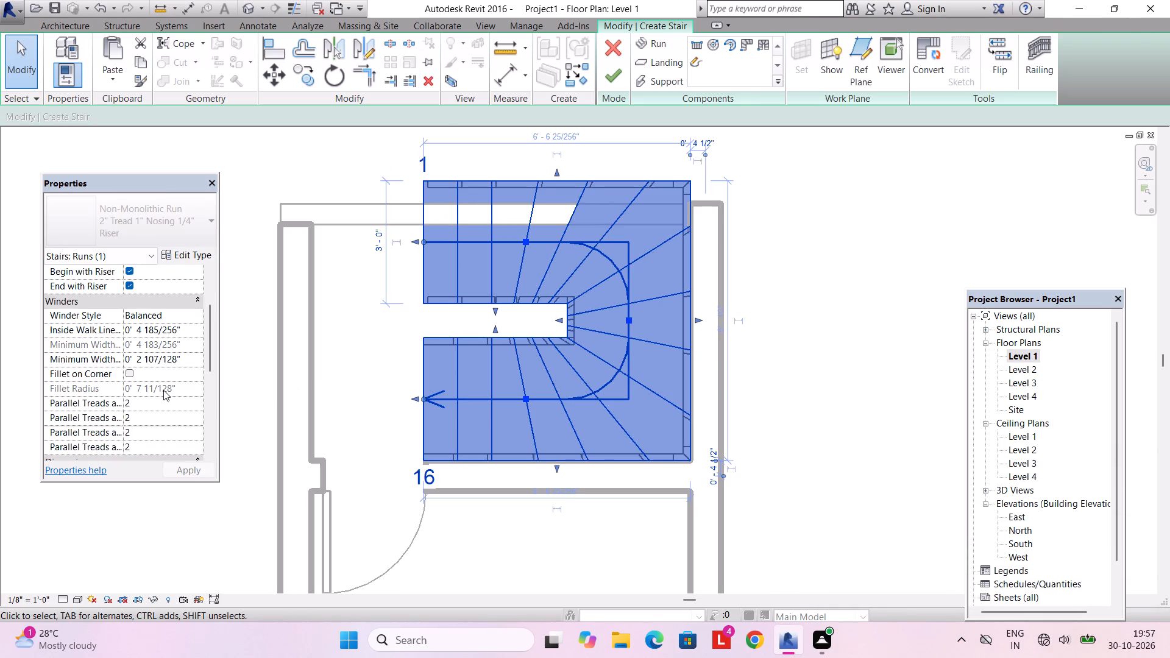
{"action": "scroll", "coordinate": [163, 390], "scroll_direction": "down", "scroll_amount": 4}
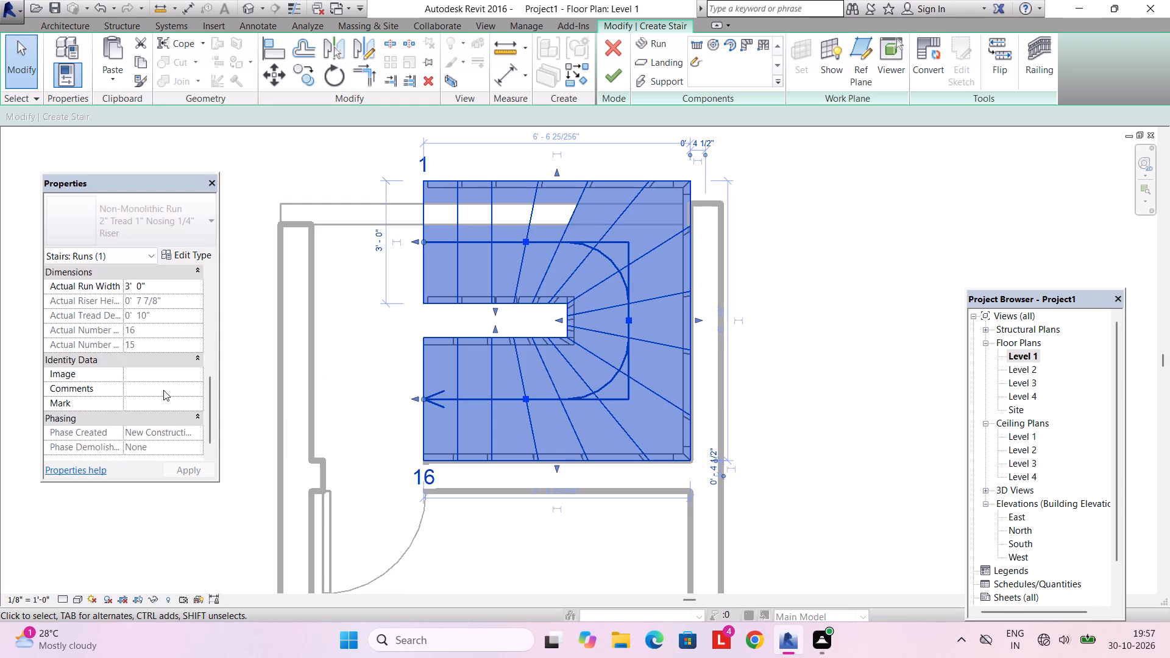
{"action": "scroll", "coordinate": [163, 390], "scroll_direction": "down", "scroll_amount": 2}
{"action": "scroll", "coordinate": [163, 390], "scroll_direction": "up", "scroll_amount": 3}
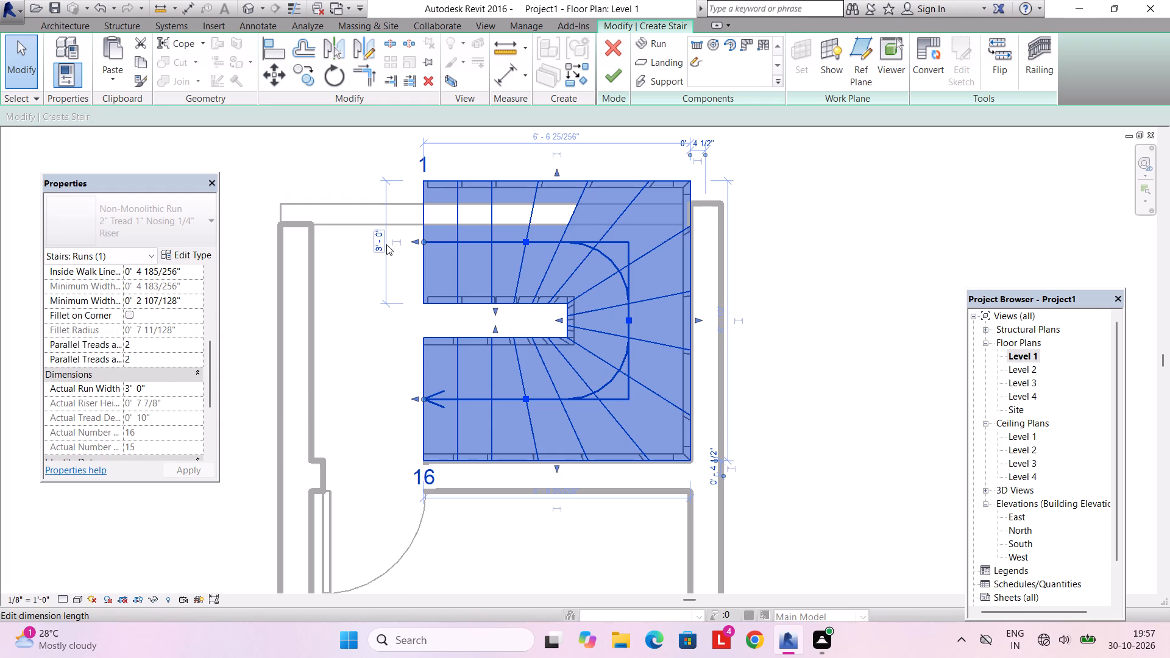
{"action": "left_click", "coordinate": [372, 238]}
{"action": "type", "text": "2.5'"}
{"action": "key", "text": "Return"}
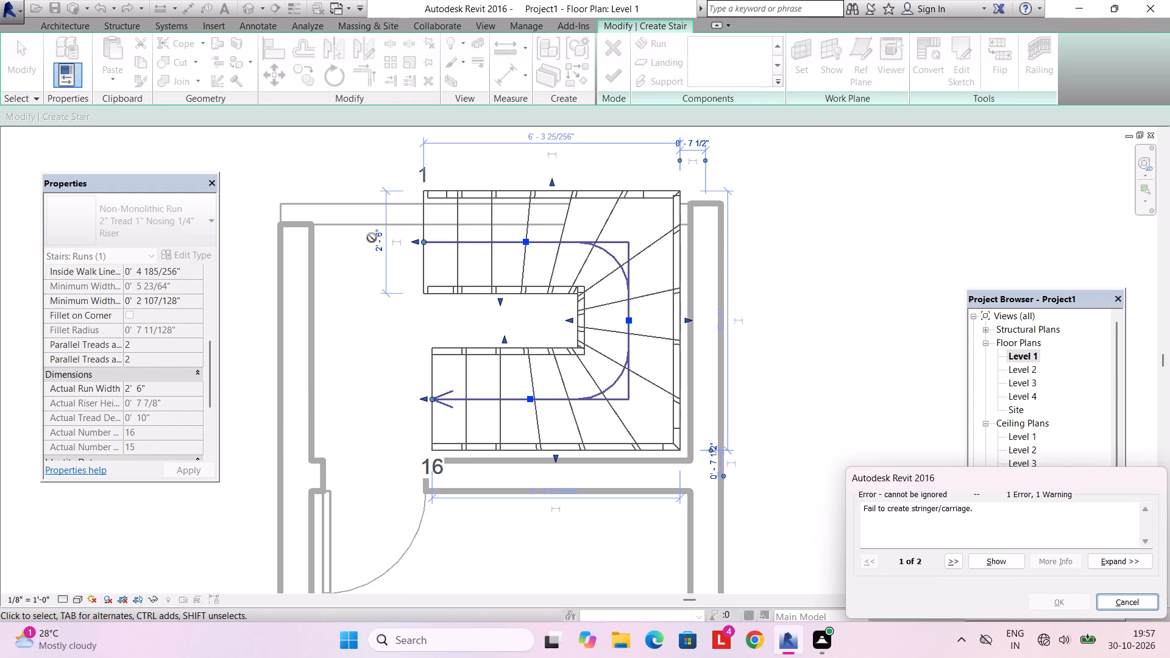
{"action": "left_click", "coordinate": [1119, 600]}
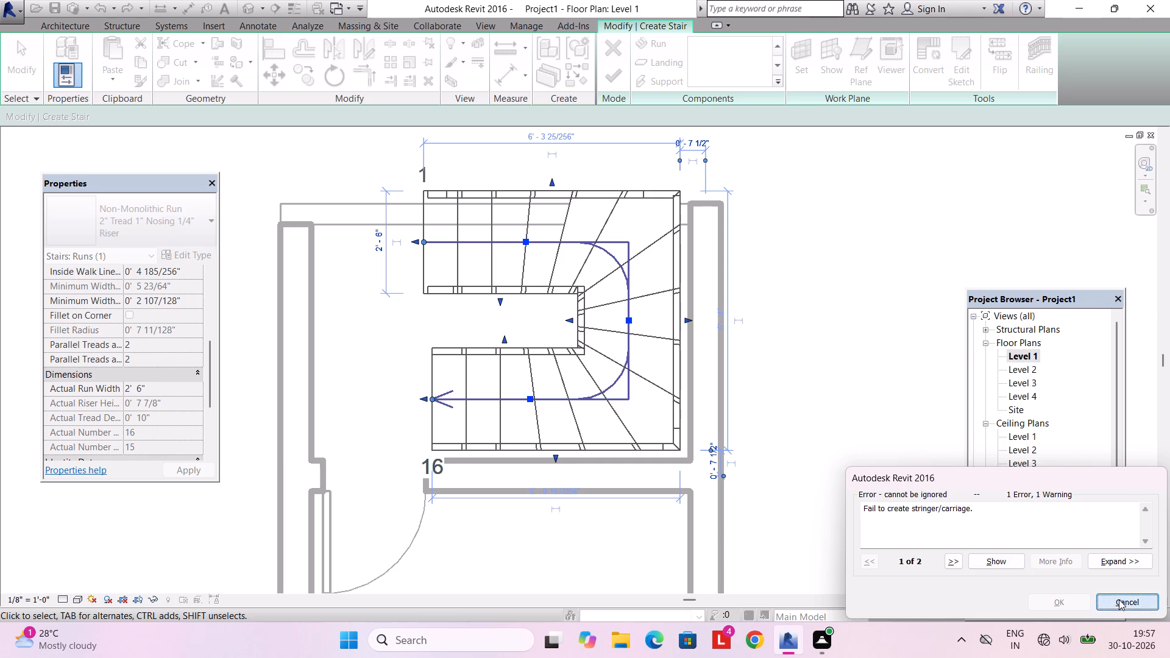
Delete the U-shaped winder run from the rear room and abandon the stair edit.
{"action": "scroll", "coordinate": [559, 387], "scroll_direction": "down", "scroll_amount": 4}
{"action": "scroll", "coordinate": [559, 380], "scroll_direction": "up", "scroll_amount": 4}
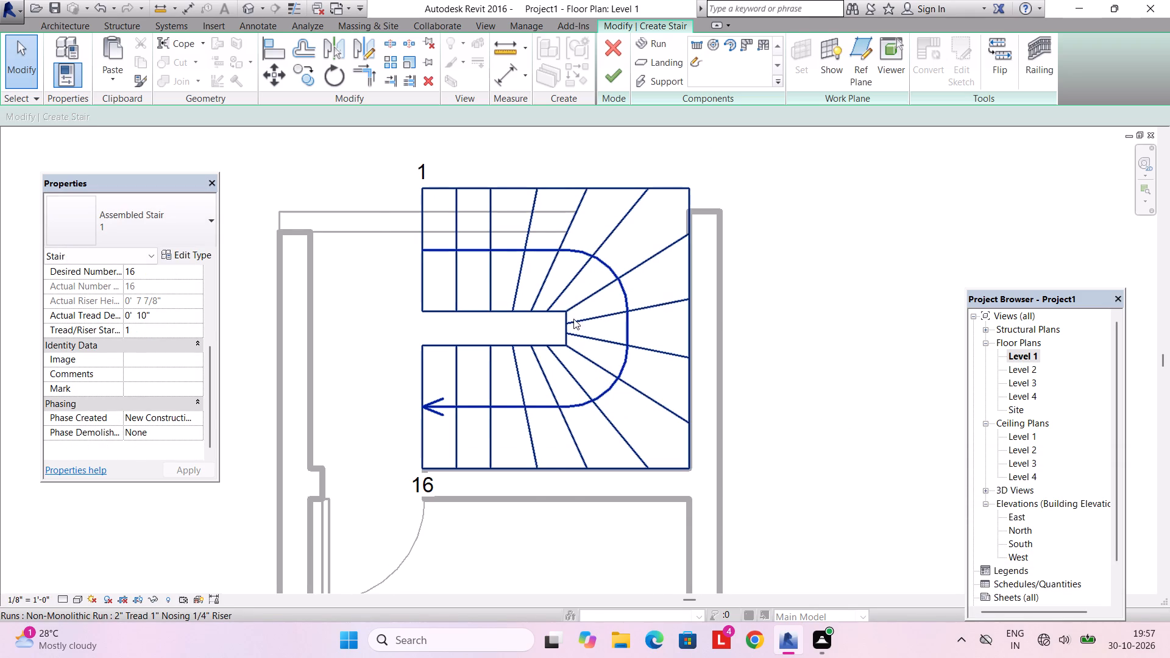
{"action": "left_click", "coordinate": [573, 319]}
{"action": "key", "text": "Delete"}
{"action": "scroll", "coordinate": [574, 320], "scroll_direction": "down", "scroll_amount": 4}
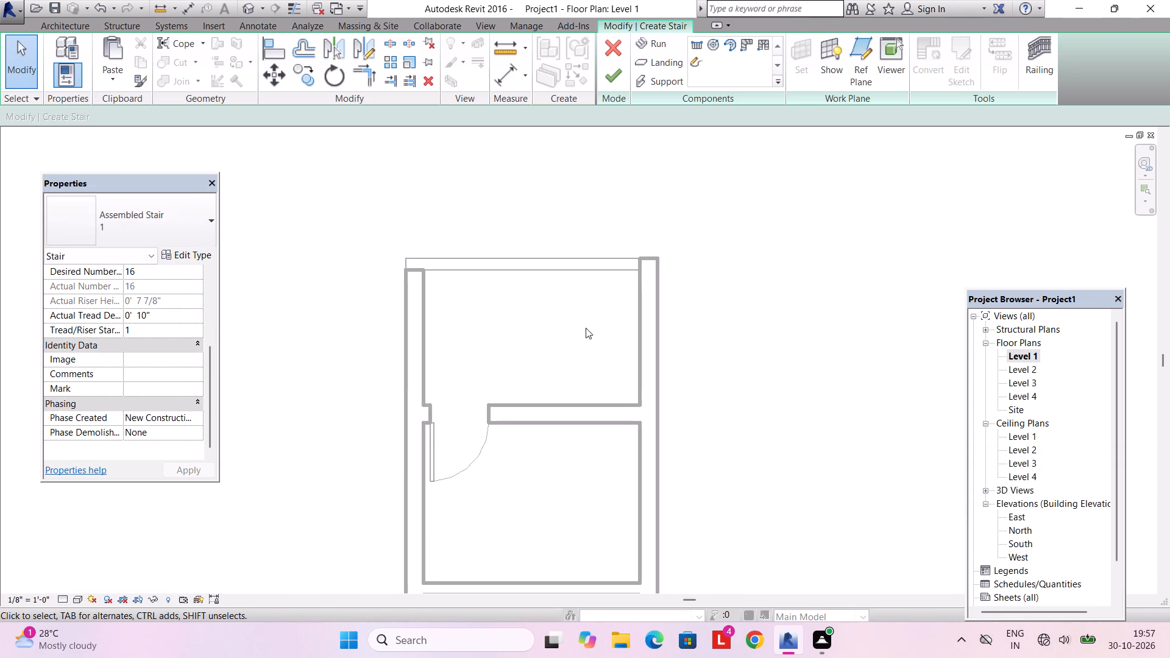
{"action": "middle_click_drag", "start_coordinate": [586, 329], "coordinate": [600, 266]}
{"action": "scroll", "coordinate": [600, 266], "scroll_direction": "down", "scroll_amount": 3}
{"action": "left_click", "coordinate": [612, 77]}
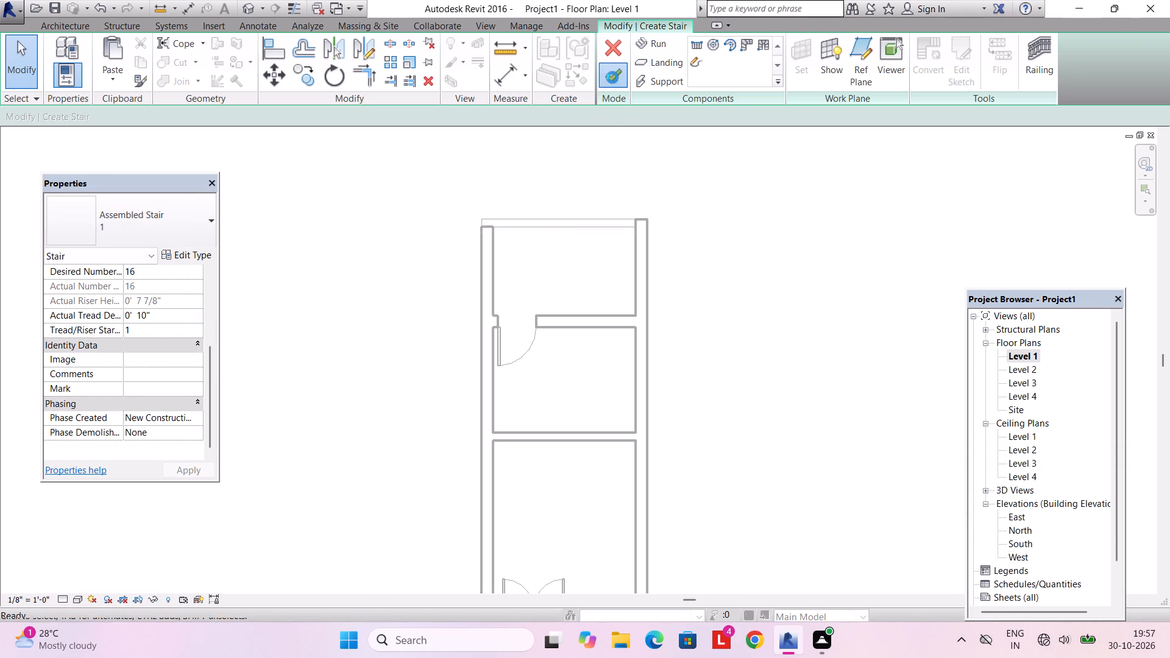
{"action": "scroll", "coordinate": [611, 232], "scroll_direction": "down", "scroll_amount": 1}
{"action": "left_click", "coordinate": [706, 234]}
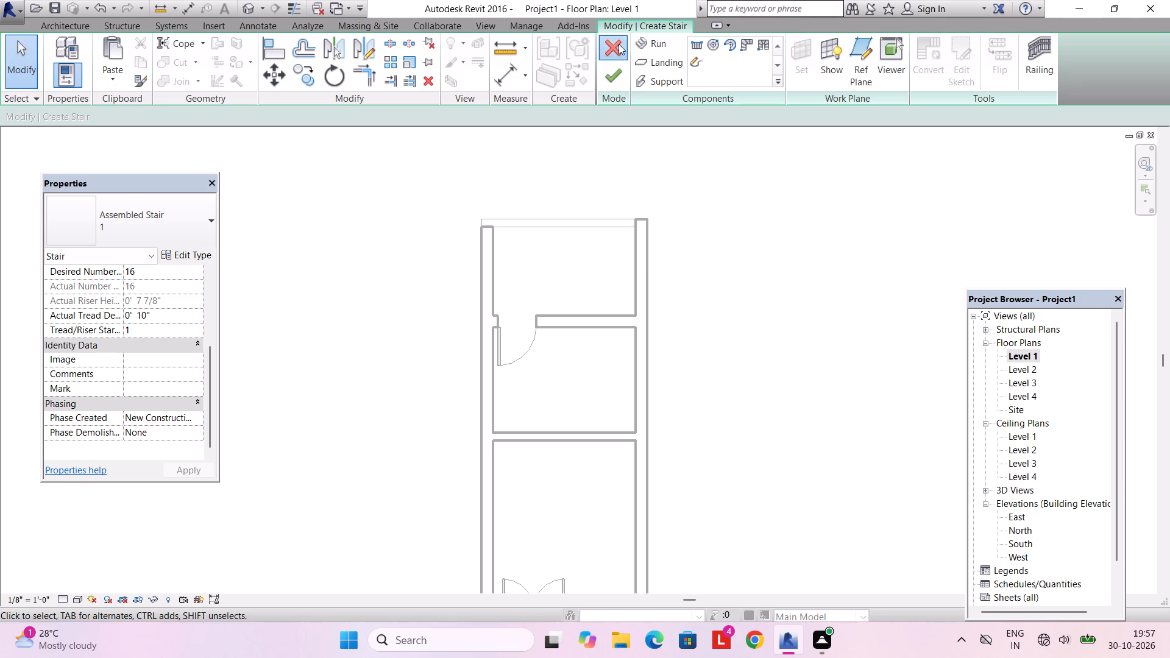
{"action": "left_click", "coordinate": [619, 44]}
{"action": "left_click", "coordinate": [619, 346]}
{"action": "left_click", "coordinate": [619, 342]}
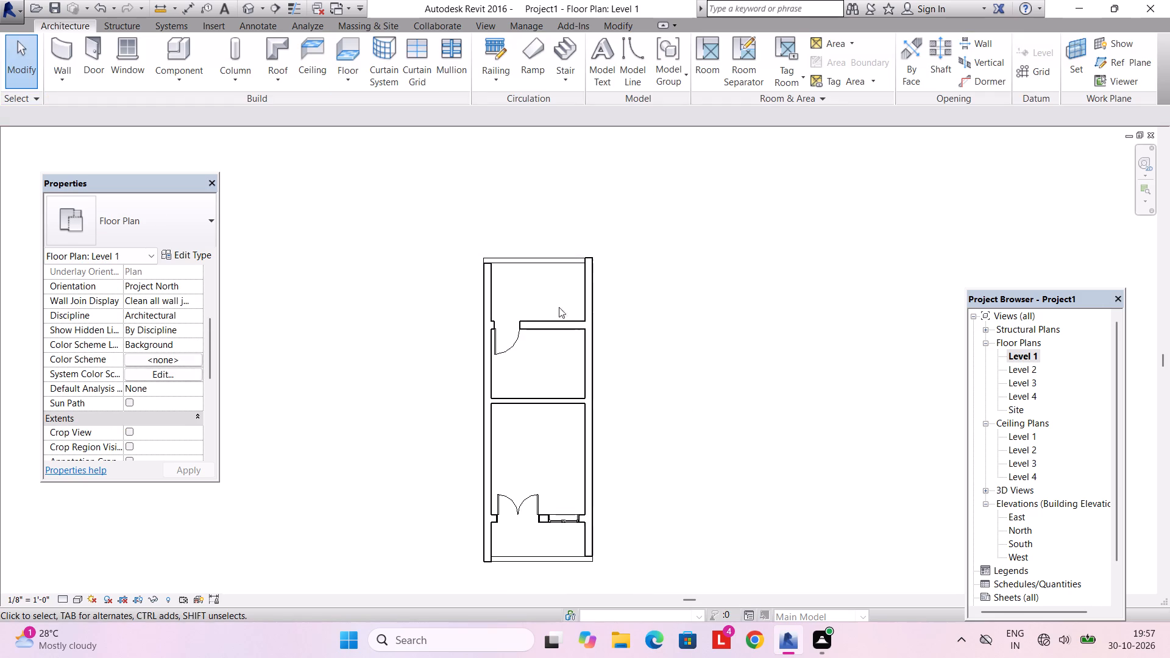
Examine the house's rear openings and side wall in the 3D view from several angles.
{"action": "left_click", "coordinate": [497, 26]}
{"action": "left_click", "coordinate": [442, 40]}
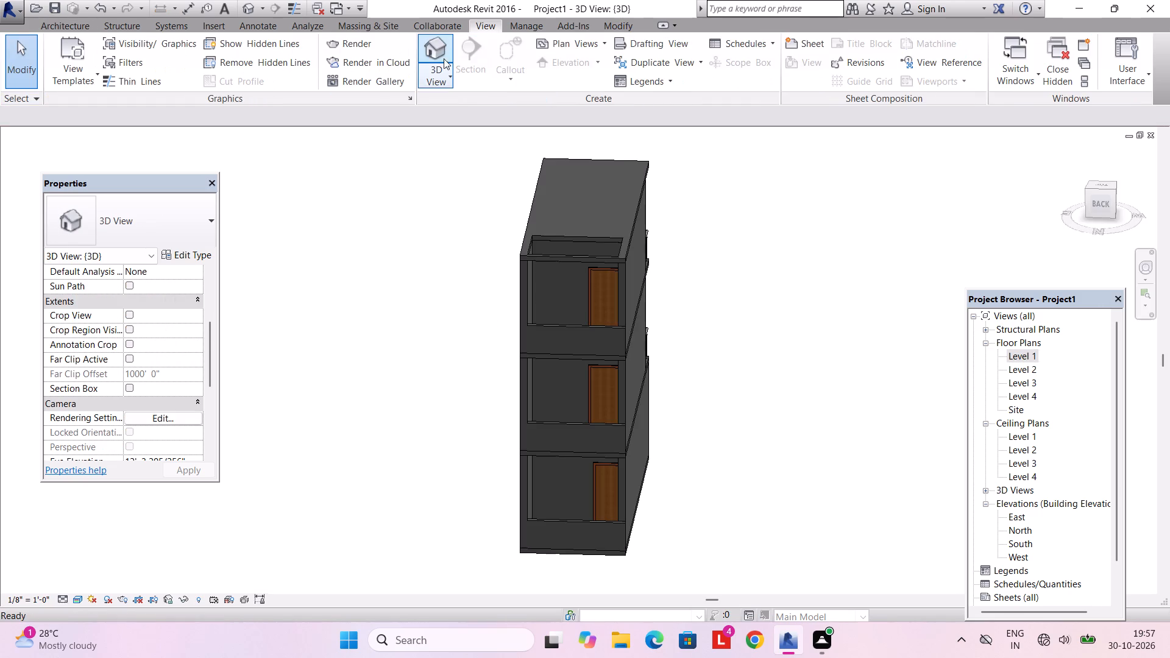
{"action": "middle_click_drag", "start_coordinate": [586, 383], "coordinate": [554, 396], "text": "shift"}
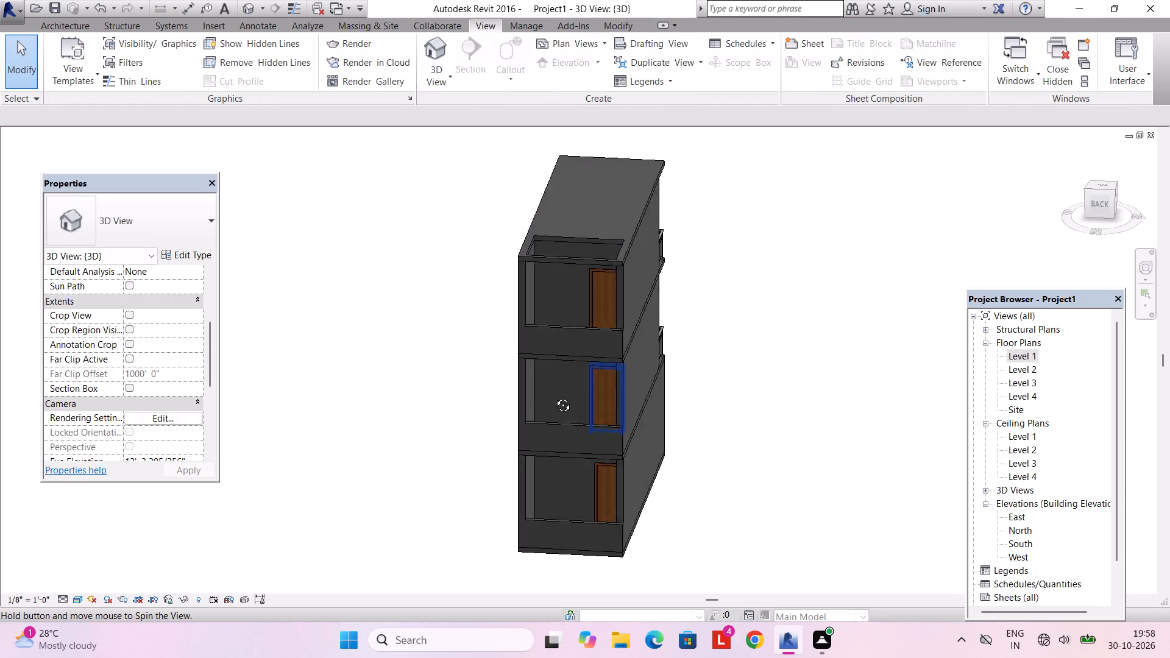
{"action": "middle_click_drag", "start_coordinate": [554, 396], "coordinate": [513, 411], "text": "shift"}
{"action": "scroll", "coordinate": [513, 411], "scroll_direction": "down", "scroll_amount": 4}
{"action": "middle_click_drag", "start_coordinate": [513, 411], "coordinate": [531, 495], "text": "shift"}
{"action": "middle_click_drag", "start_coordinate": [561, 479], "coordinate": [509, 500], "text": "shift"}
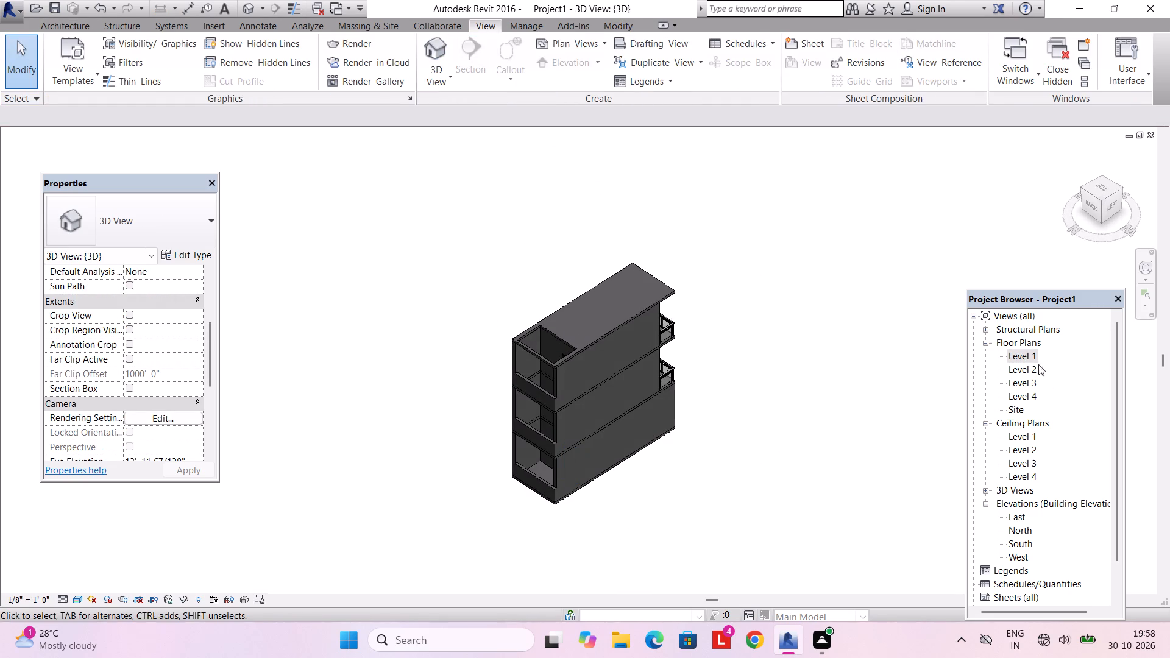
Start a new stair in the Level 1 floor plan and review the type parameters of 7" max riser 11" tread.
{"action": "double_click", "coordinate": [1030, 357]}
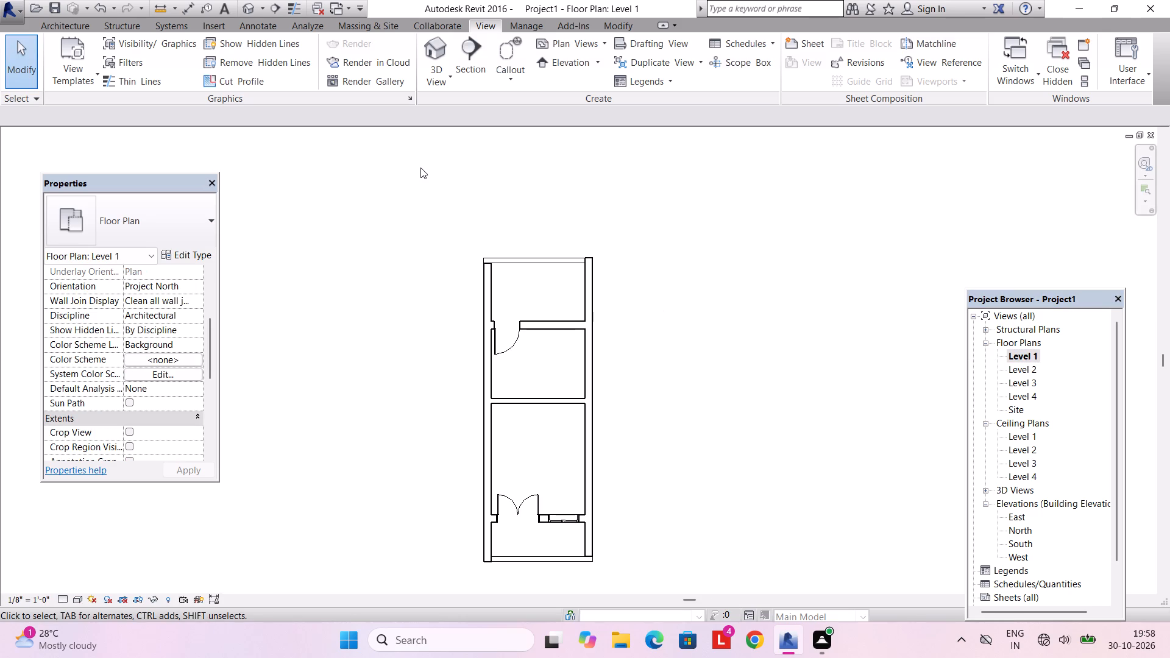
{"action": "left_click", "coordinate": [78, 27]}
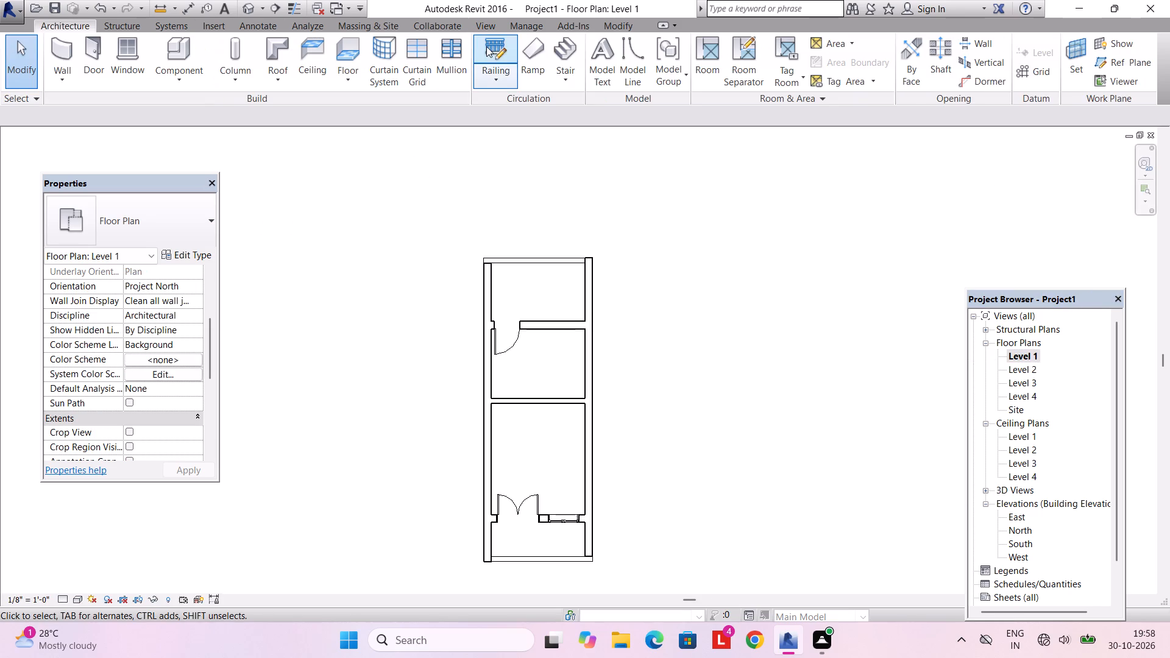
{"action": "left_click", "coordinate": [570, 52]}
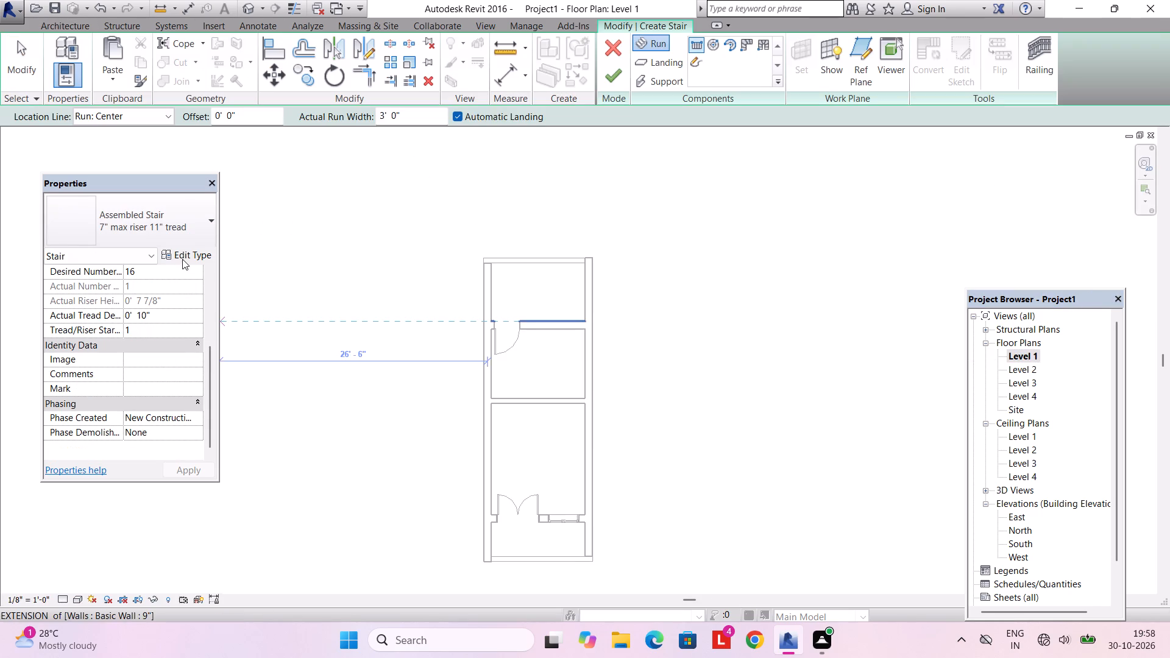
{"action": "left_click", "coordinate": [182, 258]}
{"action": "left_click", "coordinate": [654, 243]}
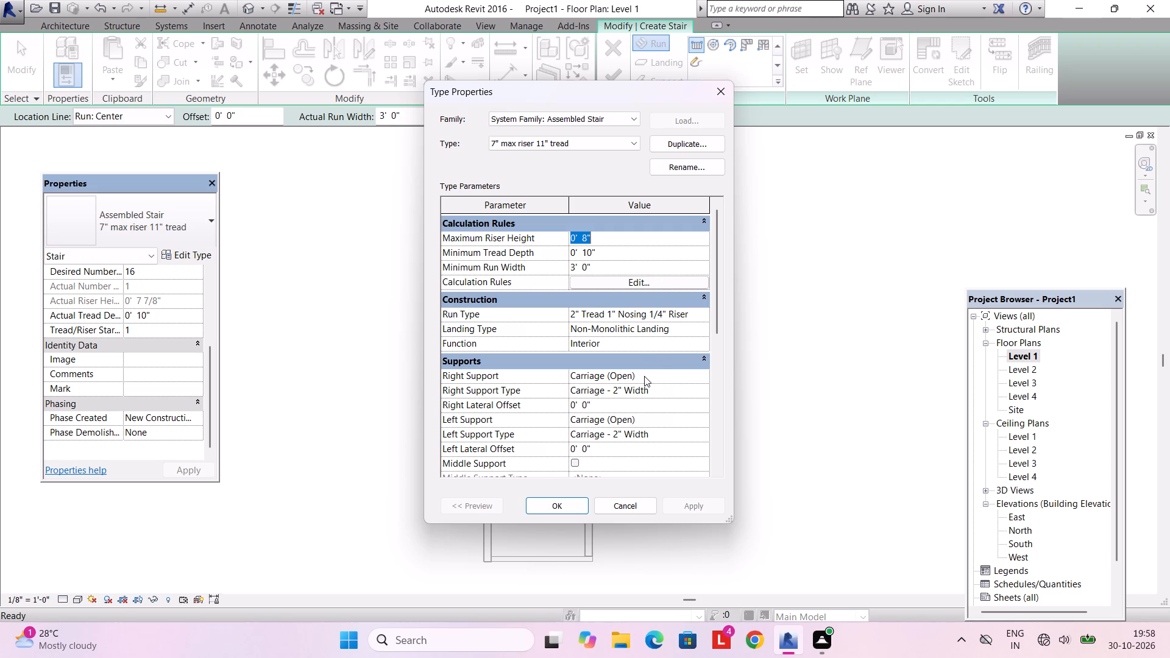
{"action": "scroll", "coordinate": [640, 387], "scroll_direction": "down", "scroll_amount": 1}
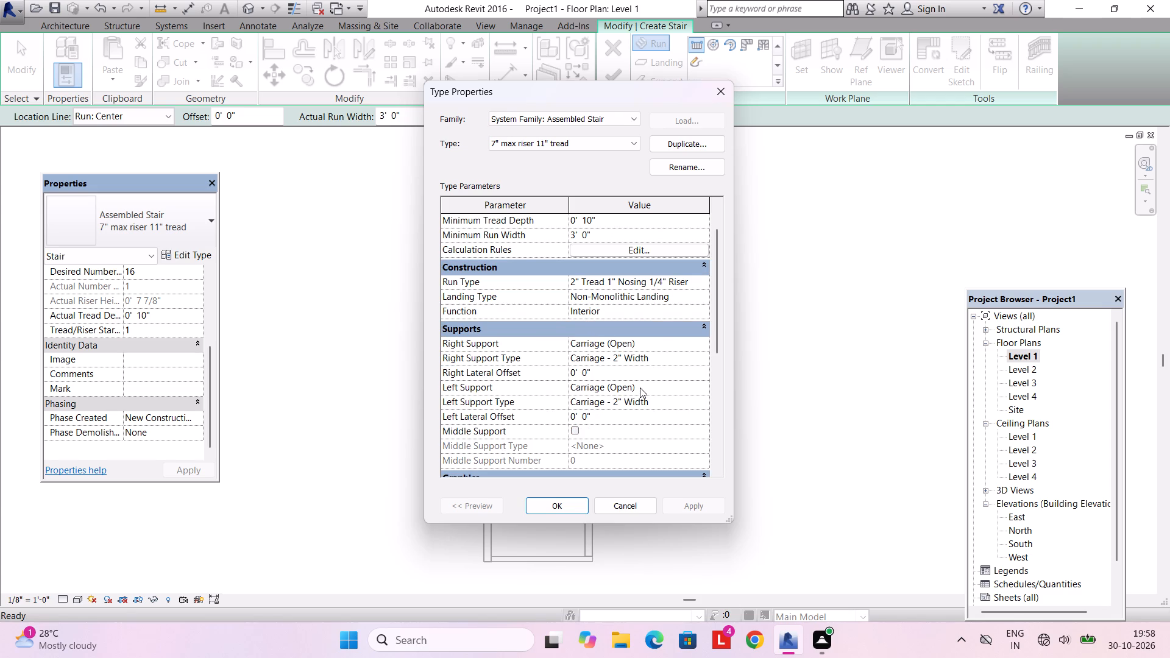
{"action": "scroll", "coordinate": [640, 387], "scroll_direction": "up", "scroll_amount": 3}
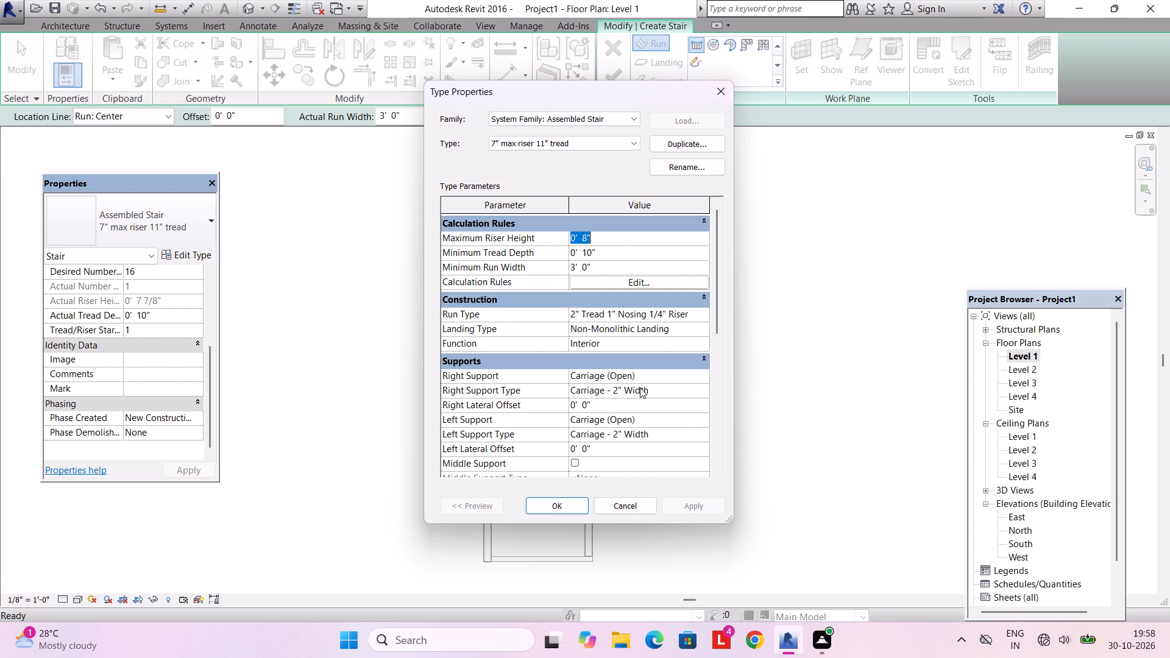
{"action": "scroll", "coordinate": [640, 387], "scroll_direction": "down", "scroll_amount": 8}
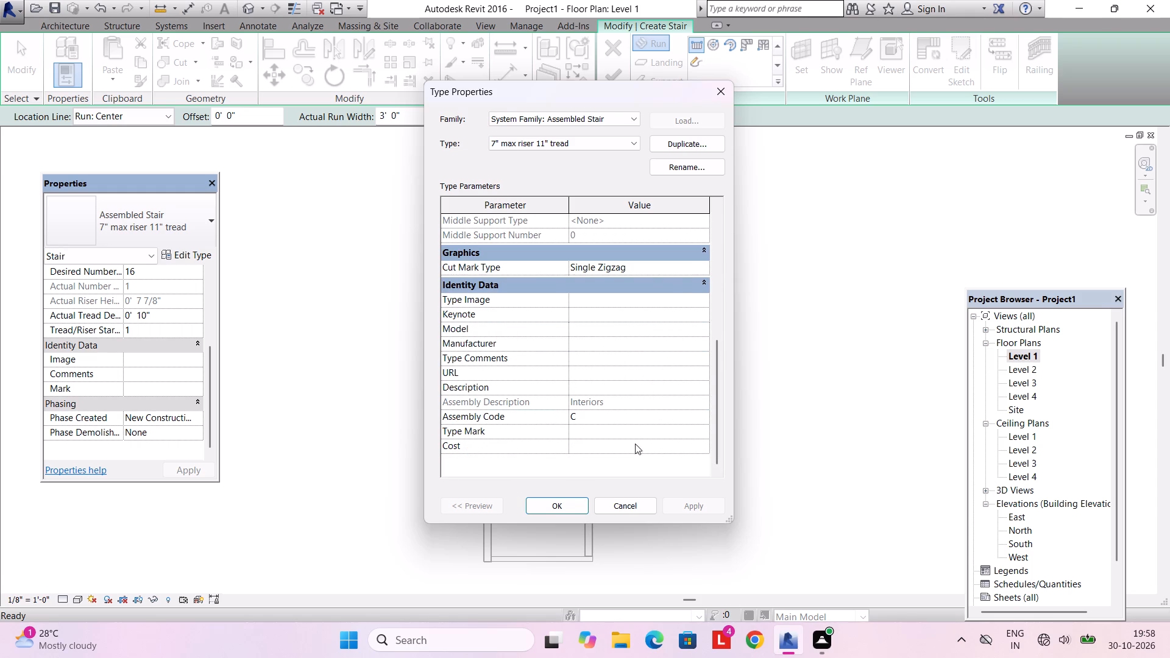
{"action": "left_click", "coordinate": [562, 501]}
Draw two parallel 3' 0" wide, 8-riser straight runs, each 5' 10" long, with an automatic landing beside the house.
{"action": "left_click", "coordinate": [686, 277]}
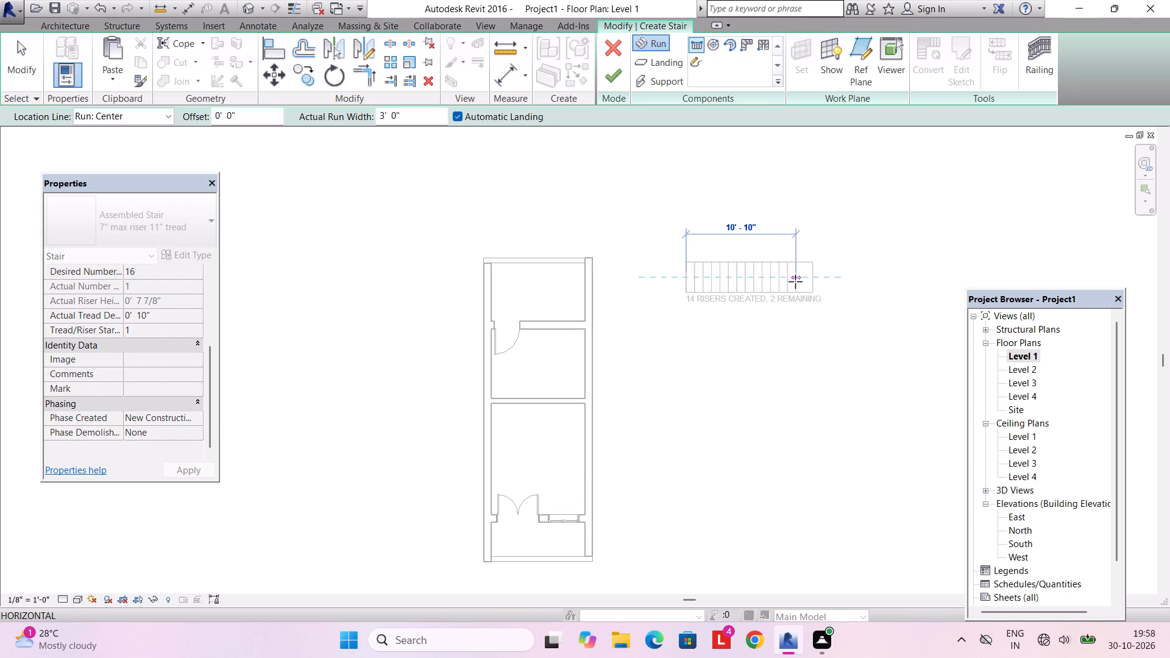
{"action": "scroll", "coordinate": [751, 284], "scroll_direction": "up", "scroll_amount": 6}
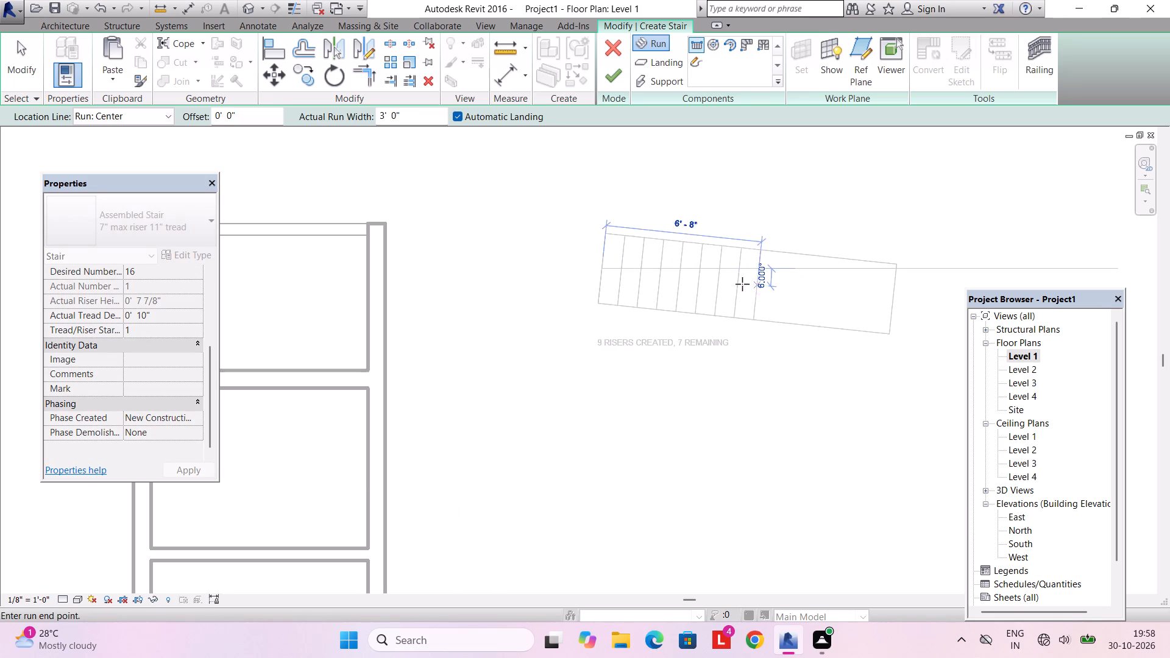
{"action": "scroll", "coordinate": [606, 208], "scroll_direction": "down", "scroll_amount": 3}
{"action": "middle_click_drag", "start_coordinate": [605, 215], "coordinate": [580, 281]}
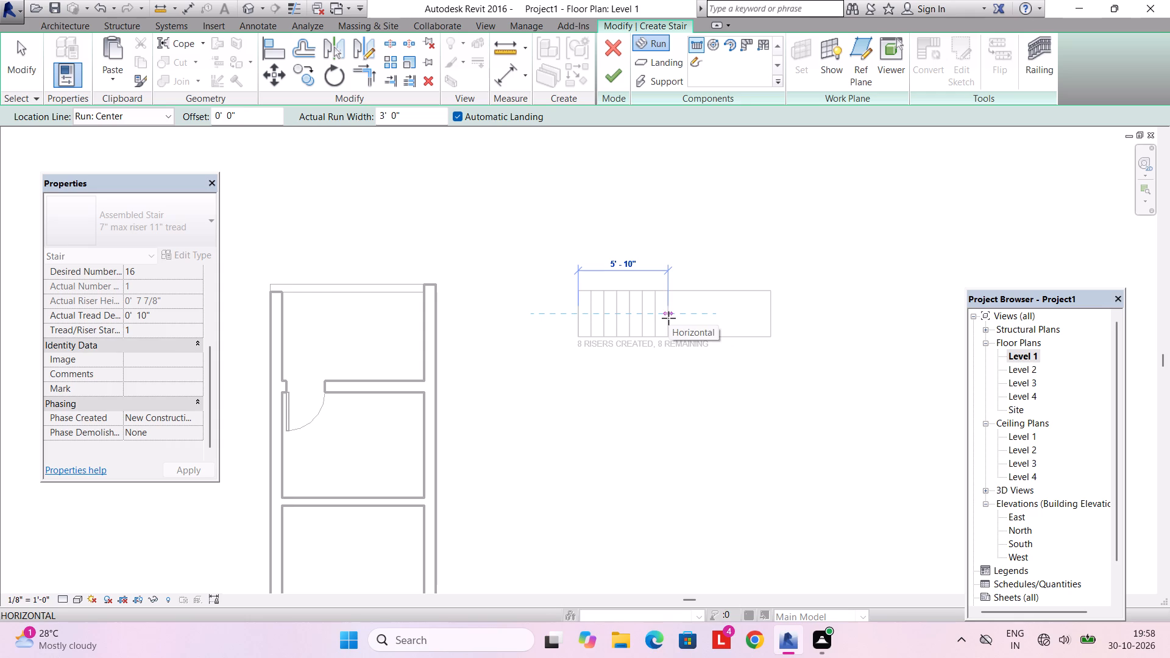
{"action": "left_click", "coordinate": [668, 318]}
{"action": "left_click", "coordinate": [671, 378]}
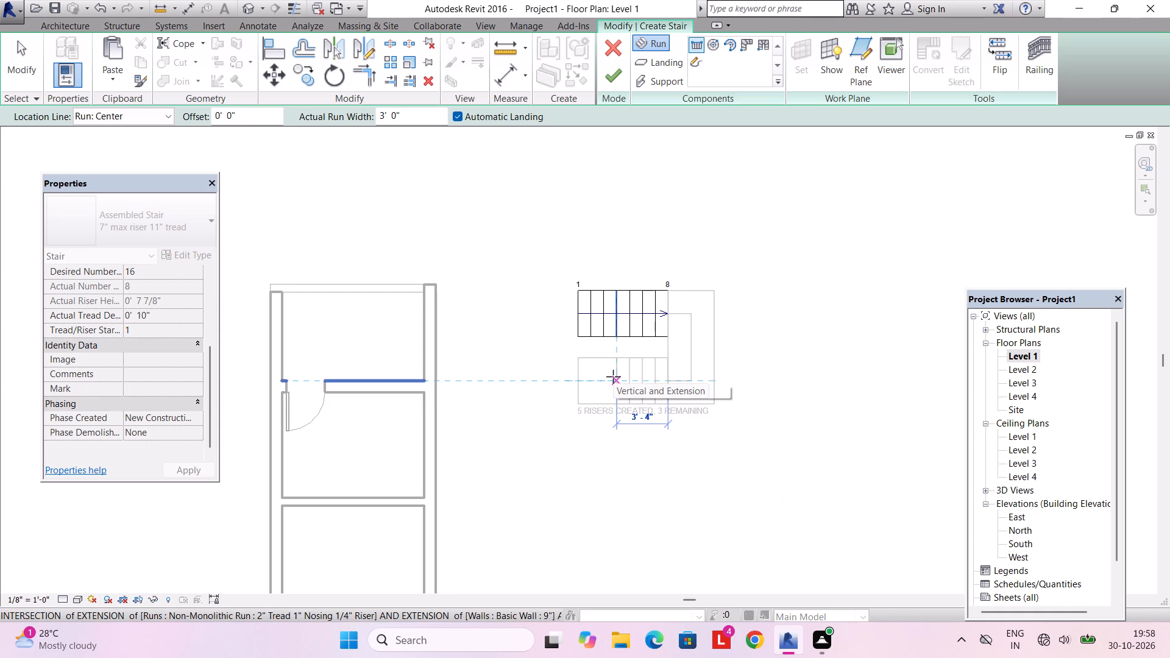
{"action": "left_click", "coordinate": [555, 377]}
Set the depth of the landing joining the two runs to 2.5'.
{"action": "scroll", "coordinate": [622, 371], "scroll_direction": "up", "scroll_amount": 3}
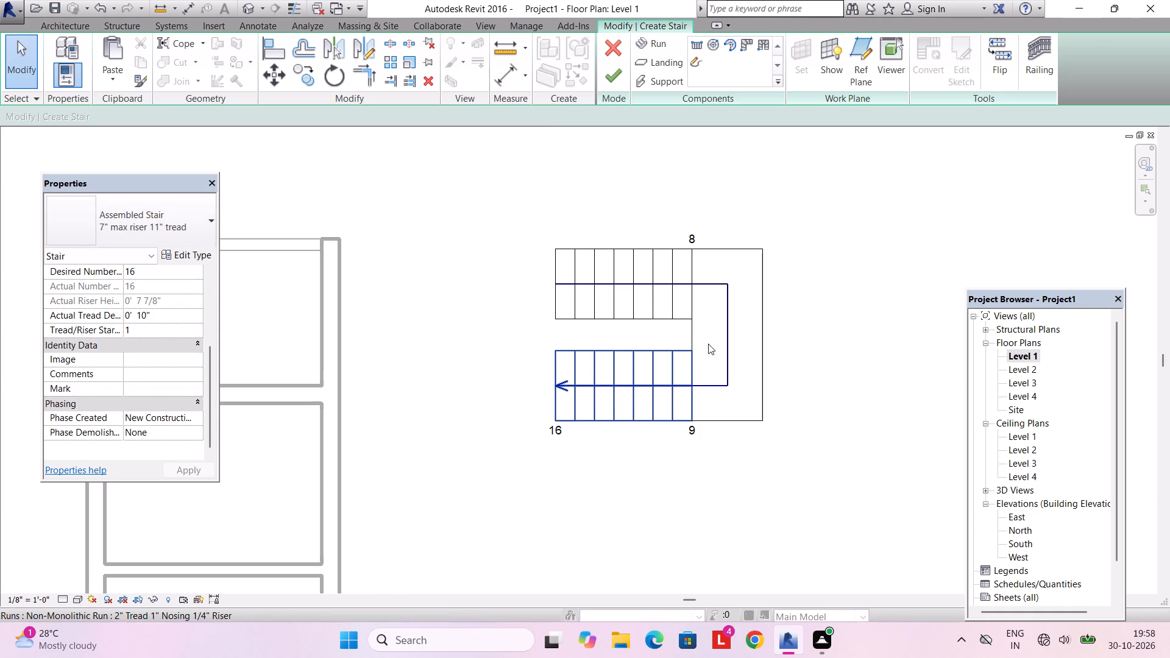
{"action": "left_click", "coordinate": [767, 339]}
{"action": "left_click", "coordinate": [714, 329]}
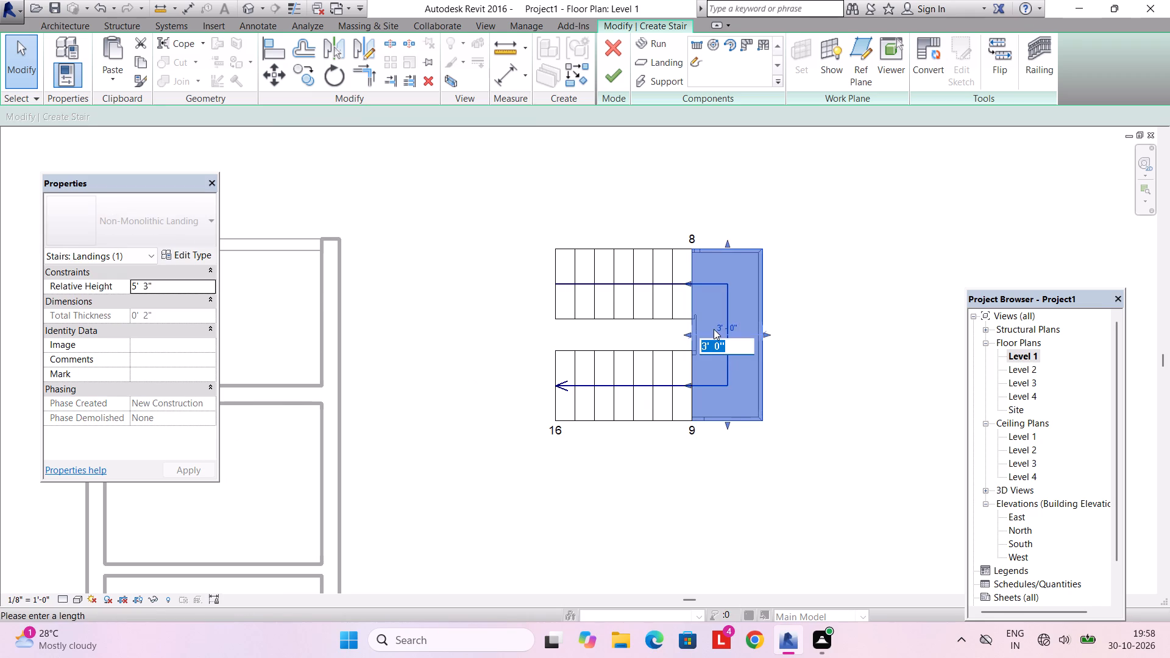
{"action": "type", "text": "2.5'"}
{"action": "key", "text": "Return"}
{"action": "scroll", "coordinate": [714, 329], "scroll_direction": "up", "scroll_amount": 2}
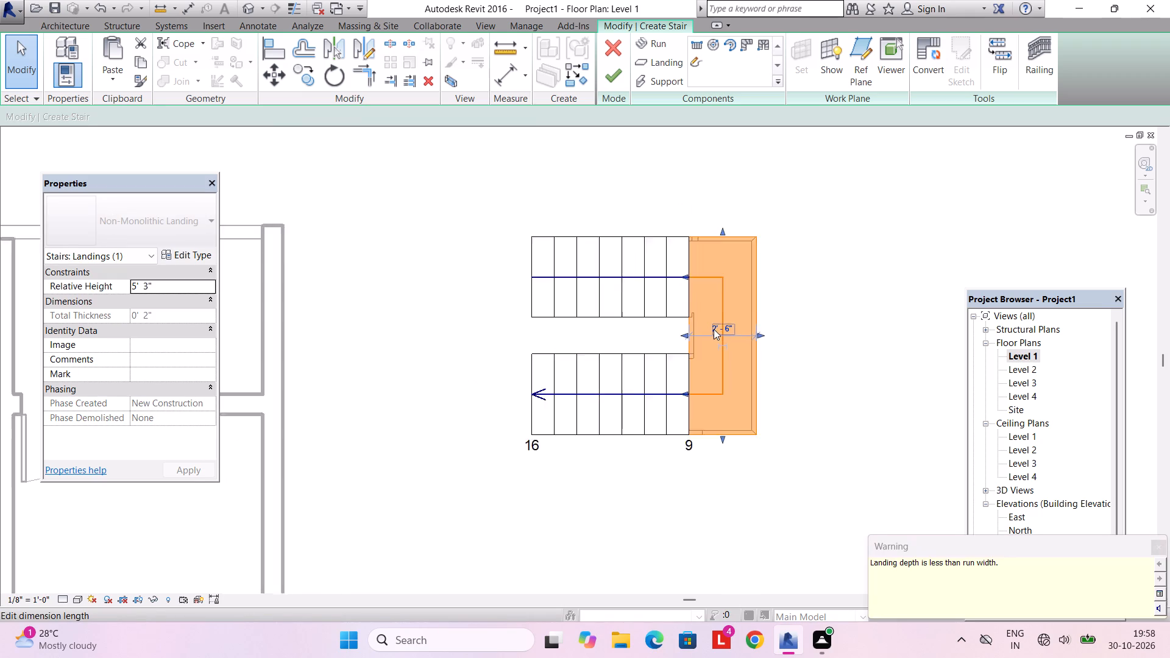
{"action": "key", "text": "Escape"}
Nudge the second run, risers 9 to 16, toward the first run to narrow the gap between them.
{"action": "left_click", "coordinate": [639, 366]}
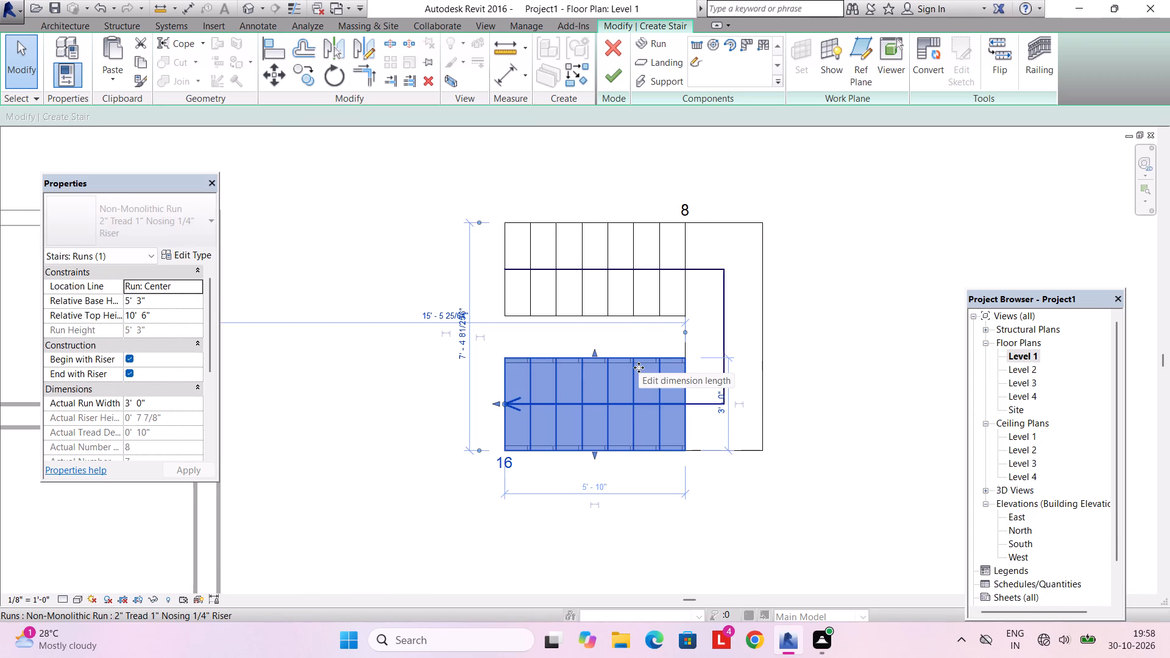
{"action": "key", "text": "Up"}
{"action": "key", "text": "Up"}
{"action": "key", "text": "Up"}
{"action": "key", "text": "Up"}
{"action": "key", "text": "Up"}
{"action": "key", "text": "Up"}
{"action": "key", "text": "Up"}
{"action": "key", "text": "Up"}
{"action": "key", "text": "Up"}
{"action": "key", "text": "Up"}
{"action": "key", "text": "Up"}
{"action": "key", "text": "Up"}
{"action": "key", "text": "Up"}
{"action": "key", "text": "Up"}
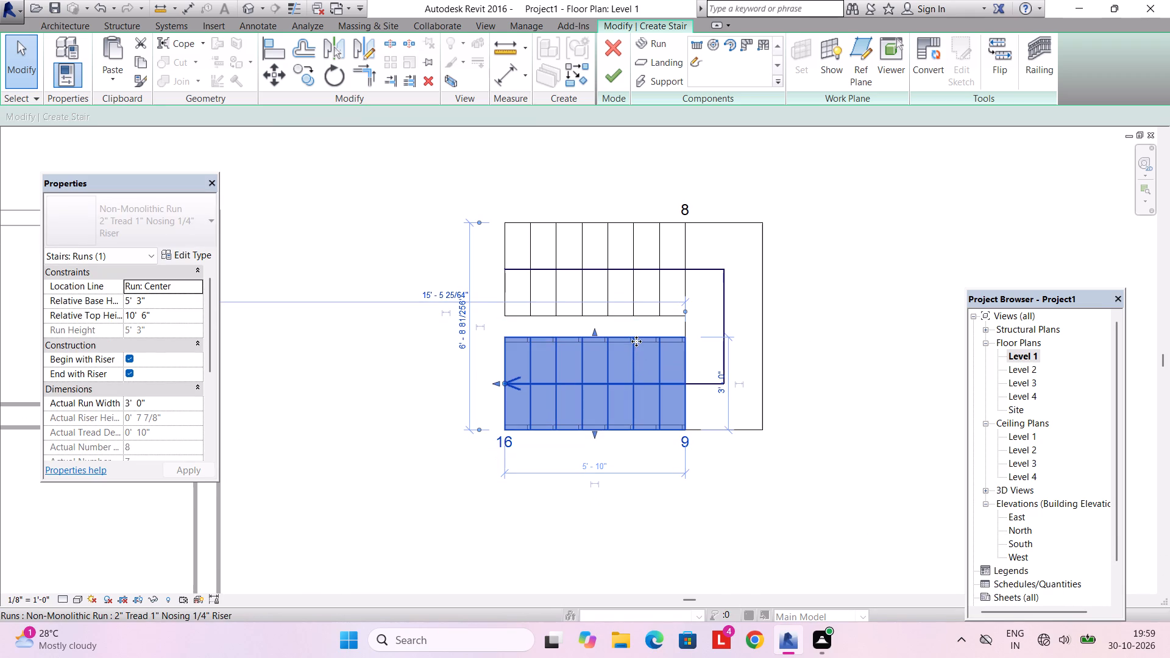
{"action": "left_click", "coordinate": [636, 341]}
{"action": "key", "text": "Escape"}
Review the type parameters of the second run, risers 9 to 16.
{"action": "scroll", "coordinate": [642, 339], "scroll_direction": "up", "scroll_amount": 3}
{"action": "left_click", "coordinate": [641, 360]}
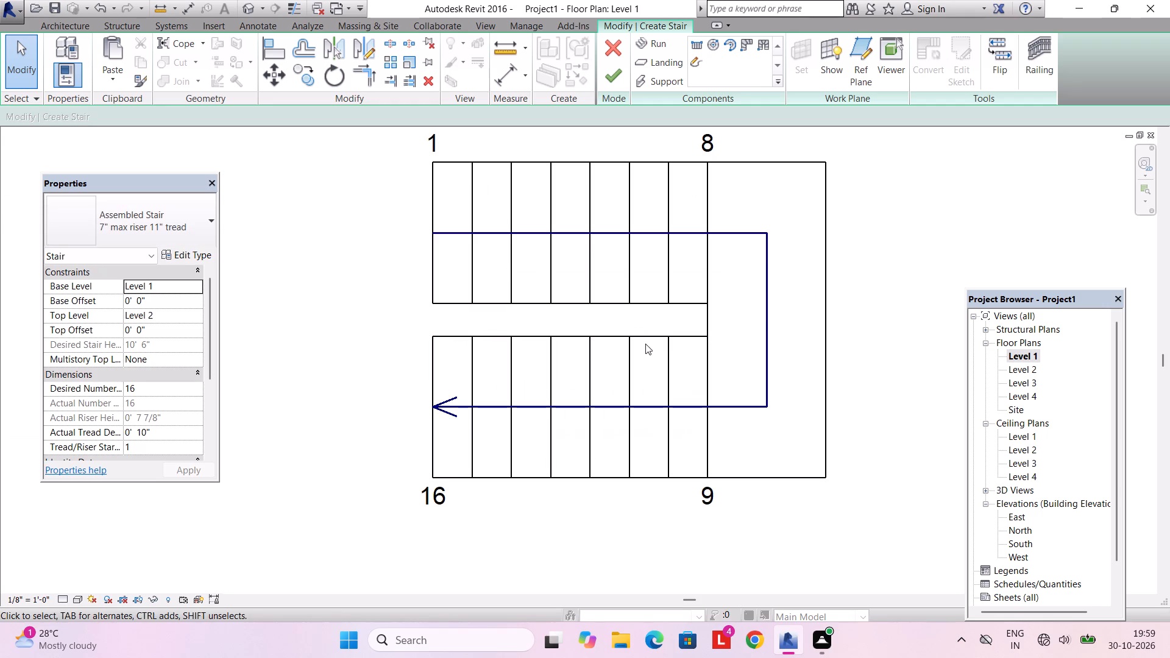
{"action": "left_click", "coordinate": [659, 340]}
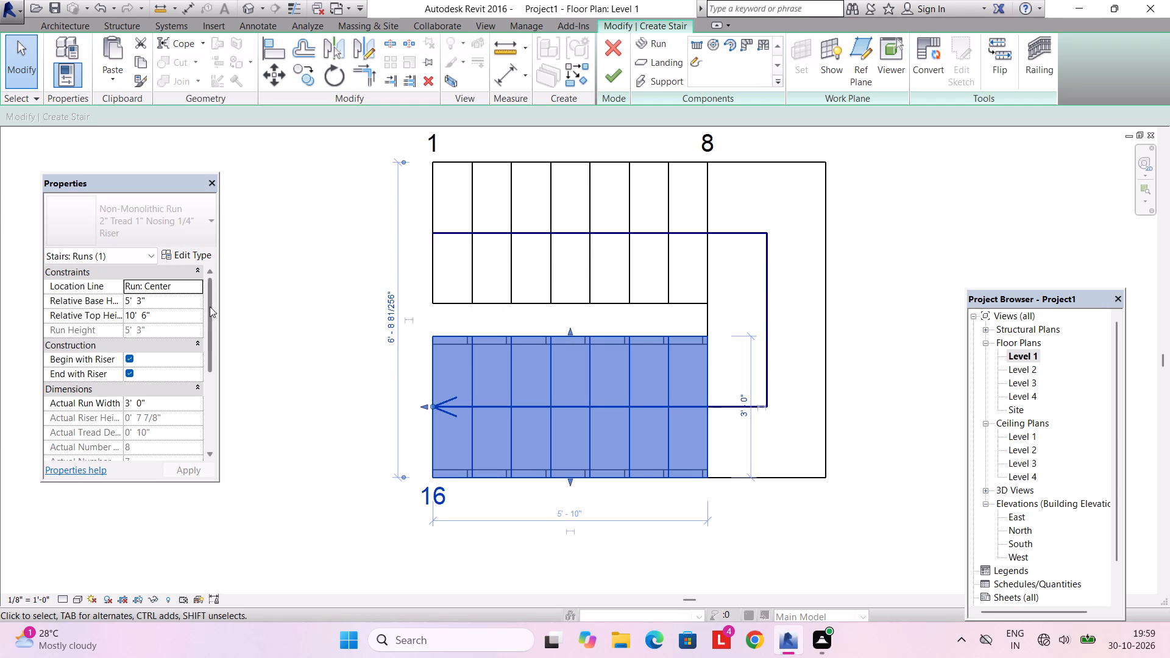
{"action": "left_click", "coordinate": [202, 252]}
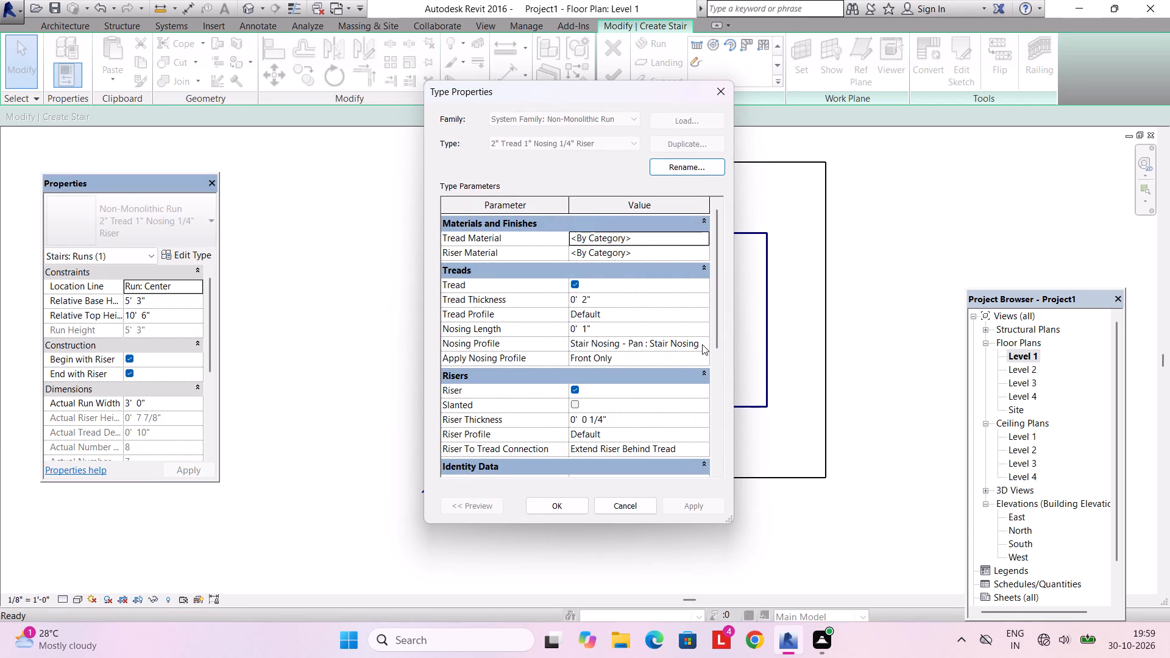
{"action": "scroll", "coordinate": [690, 350], "scroll_direction": "down", "scroll_amount": 1}
{"action": "scroll", "coordinate": [690, 350], "scroll_direction": "up", "scroll_amount": 2}
{"action": "key", "text": "Escape"}
{"action": "key", "text": "Escape"}
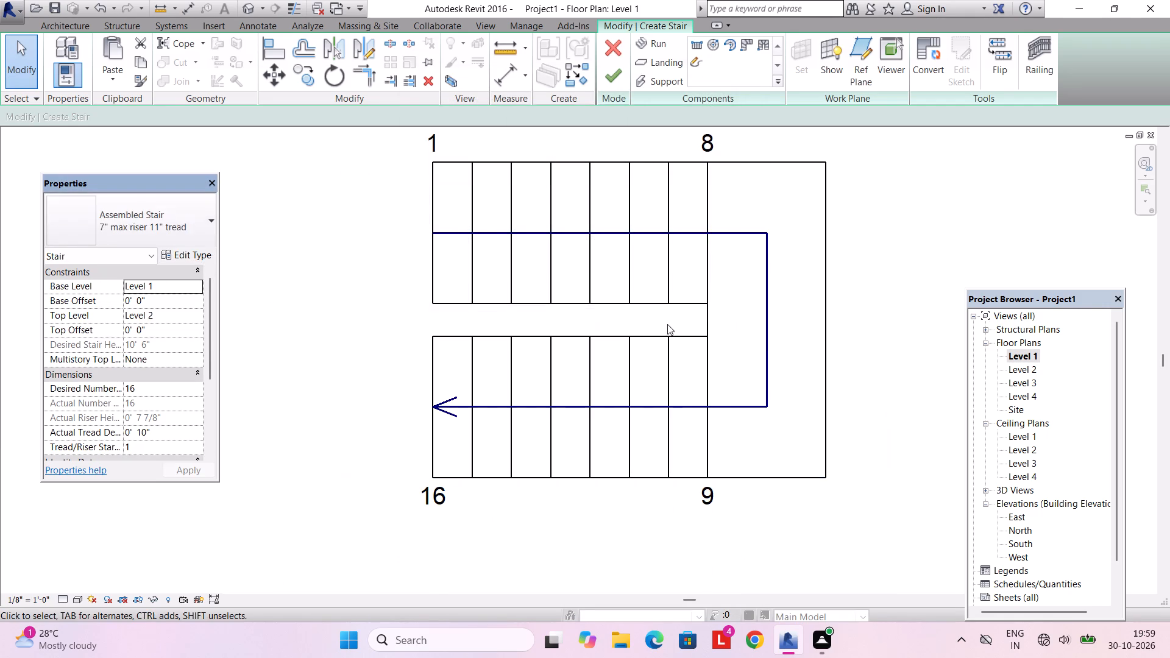
Review the type parameters of the landing that joins the two runs.
{"action": "left_click", "coordinate": [665, 308]}
{"action": "key", "text": "Escape"}
{"action": "left_click", "coordinate": [673, 341]}
{"action": "key", "text": "Escape"}
{"action": "left_click", "coordinate": [738, 338]}
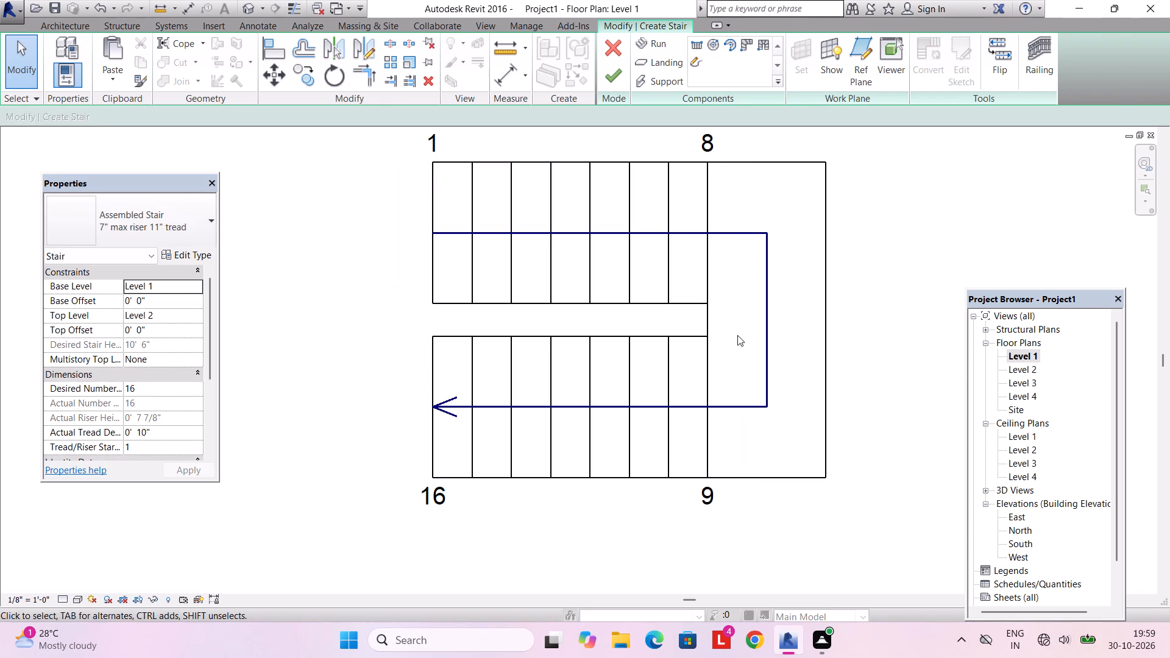
{"action": "left_click", "coordinate": [712, 320]}
{"action": "left_click", "coordinate": [180, 253]}
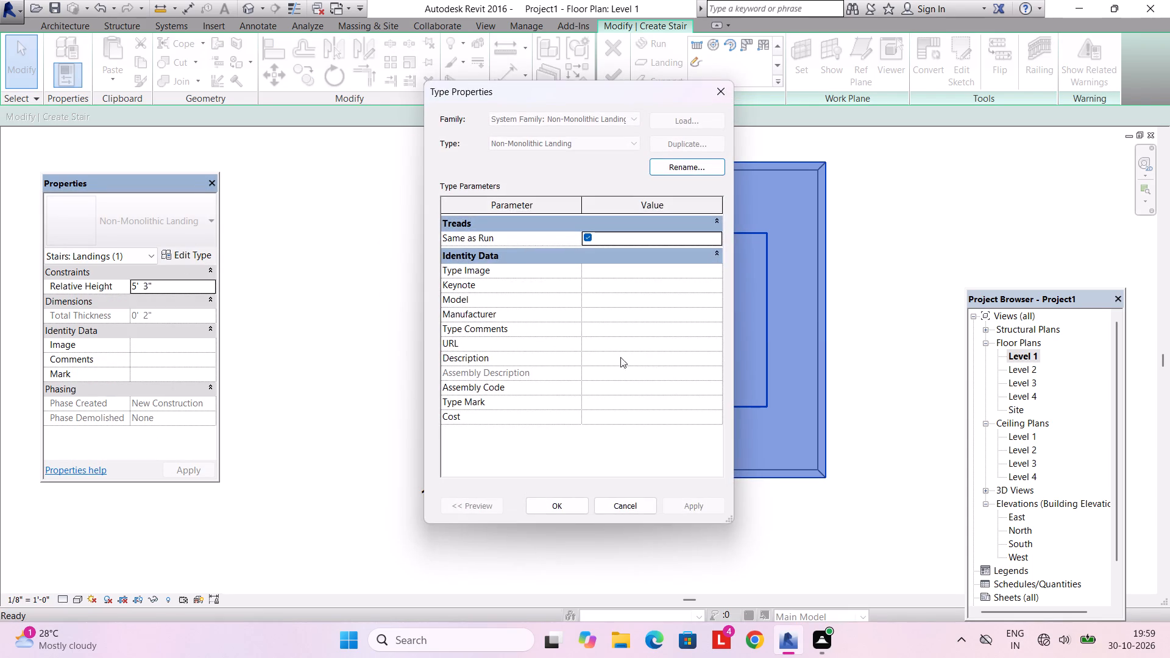
{"action": "key", "text": "Escape"}
{"action": "key", "text": "Escape"}
Nudge the second run, risers 9 to 16, toward the first run until their inner edges meet, closing the gap.
{"action": "scroll", "coordinate": [672, 314], "scroll_direction": "up", "scroll_amount": 1}
{"action": "scroll", "coordinate": [672, 314], "scroll_direction": "down", "scroll_amount": 2}
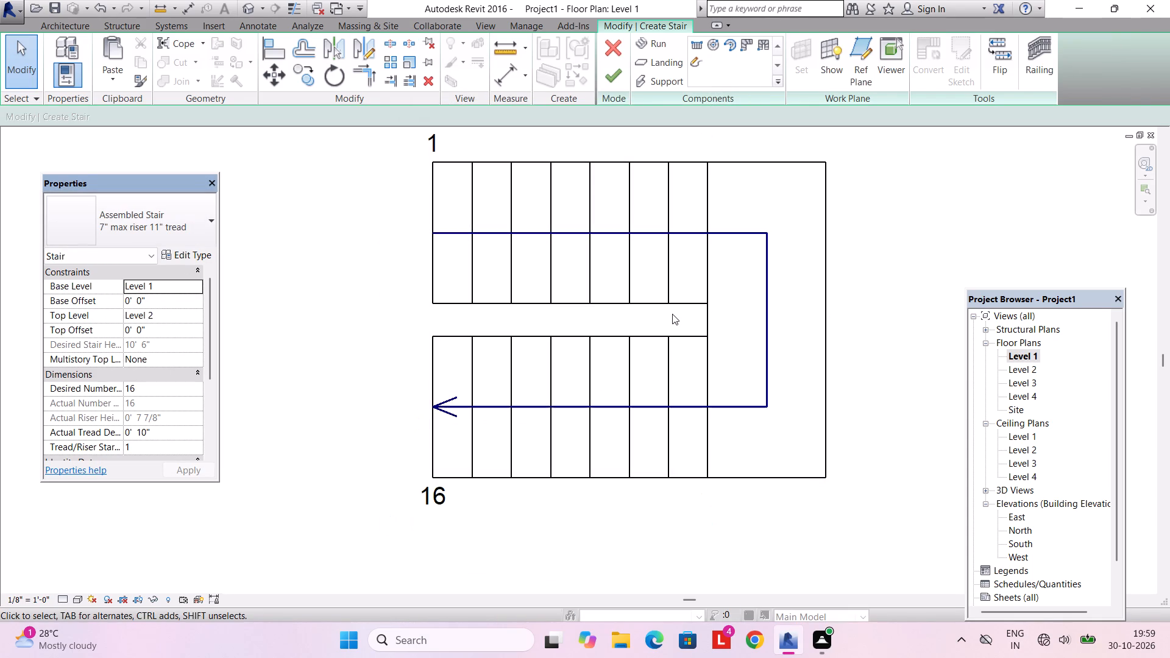
{"action": "left_click", "coordinate": [667, 337]}
{"action": "key", "text": "Up"}
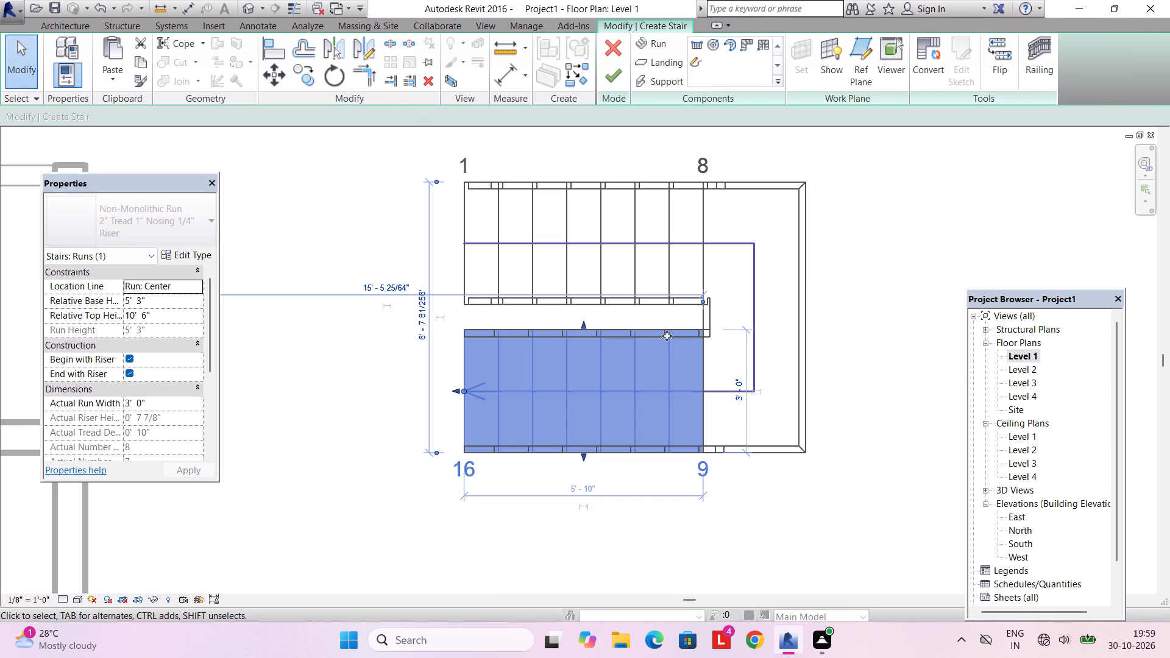
{"action": "key", "text": "Up"}
{"action": "key", "text": "Up"}
{"action": "key", "text": "Up"}
{"action": "key", "text": "Up"}
{"action": "key", "text": "Up"}
{"action": "key", "text": "Up"}
{"action": "key", "text": "Up"}
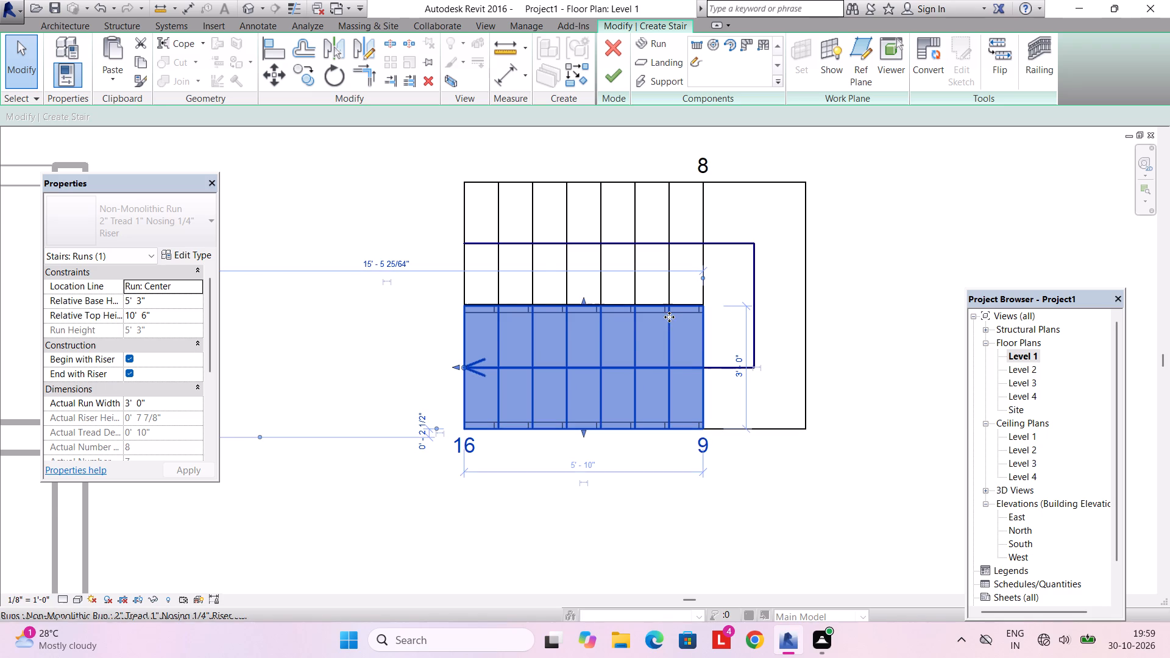
{"action": "key", "text": "Escape"}
{"action": "scroll", "coordinate": [666, 316], "scroll_direction": "down", "scroll_amount": 5}
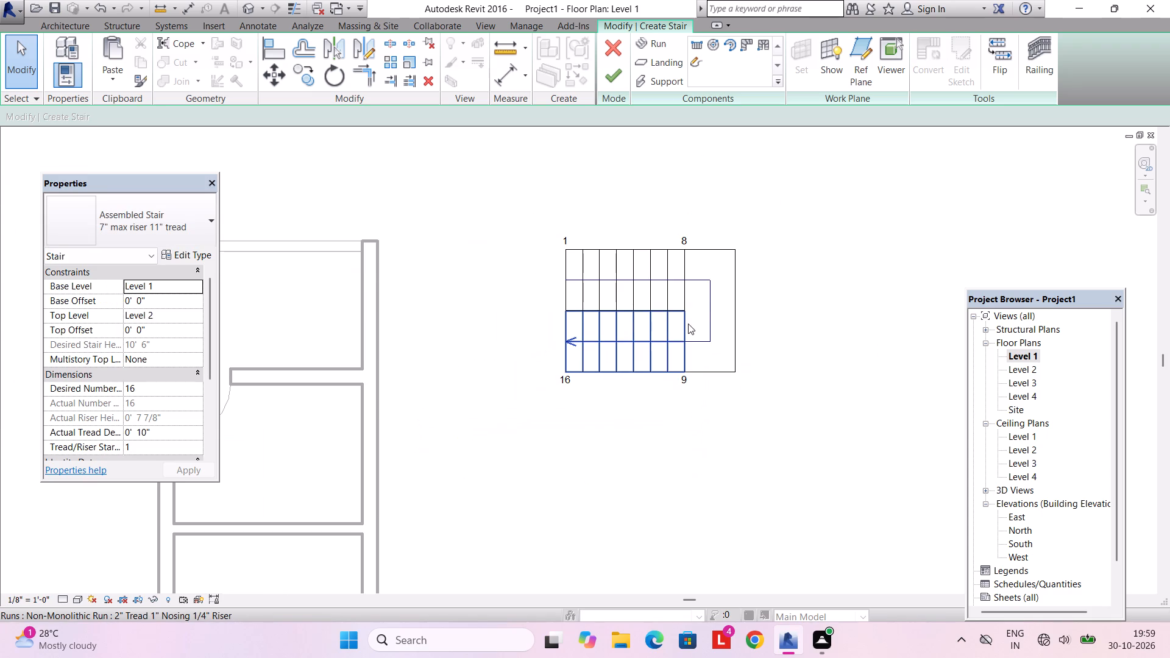
Nudge the landing with both runs west into the rear room until its outer edge meets the east wall's inner face, and finish the stair.
{"action": "left_click", "coordinate": [688, 324]}
{"action": "left_click", "coordinate": [698, 327]}
{"action": "left_click", "coordinate": [704, 324]}
{"action": "key", "text": "Left"}
{"action": "key", "text": "Left"}
{"action": "key", "text": "Left"}
{"action": "key", "text": "Left"}
{"action": "key", "text": "Left"}
{"action": "key", "text": "Left"}
{"action": "key", "text": "Left"}
{"action": "key", "text": "Left"}
{"action": "key", "text": "Left"}
{"action": "key", "text": "Left"}
{"action": "key", "text": "Left"}
{"action": "key", "text": "Left"}
{"action": "key", "text": "Left"}
{"action": "key", "text": "Left"}
{"action": "key", "text": "Left"}
{"action": "key", "text": "Left"}
{"action": "key", "text": "Left"}
{"action": "key", "text": "Left"}
{"action": "key", "text": "Left"}
{"action": "key", "text": "Left"}
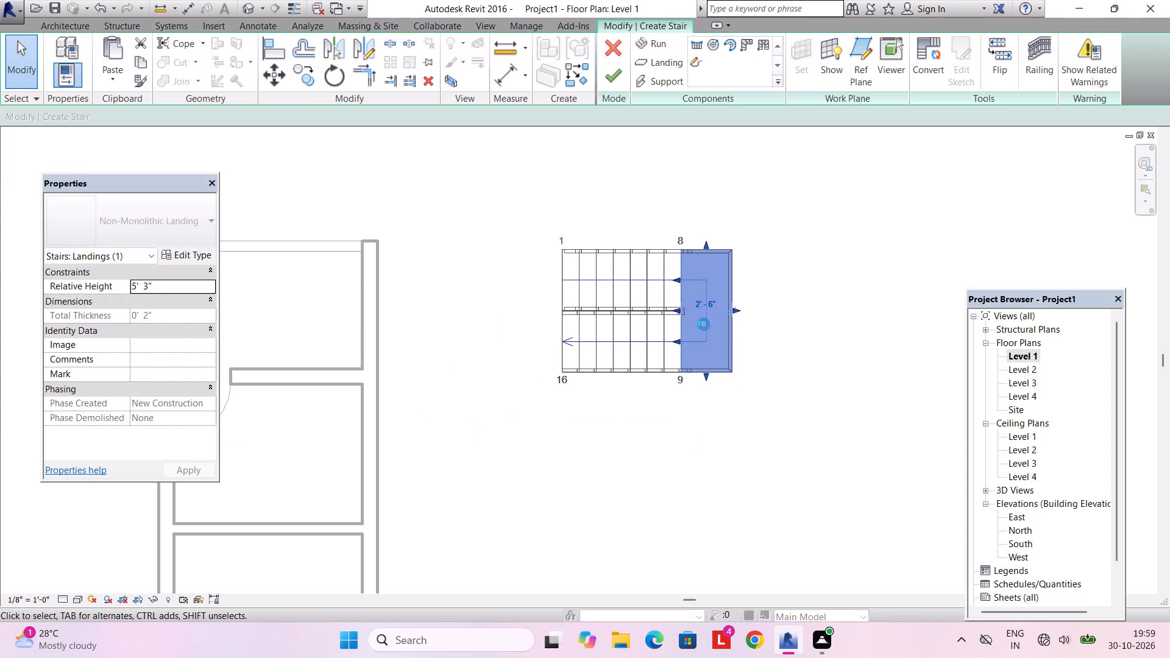
{"action": "key", "text": "Left"}
{"action": "key", "text": "Left"}
{"action": "key", "text": "Left"}
{"action": "key", "text": "Left"}
{"action": "key", "text": "Left"}
{"action": "key", "text": "Left"}
{"action": "key", "text": "Left"}
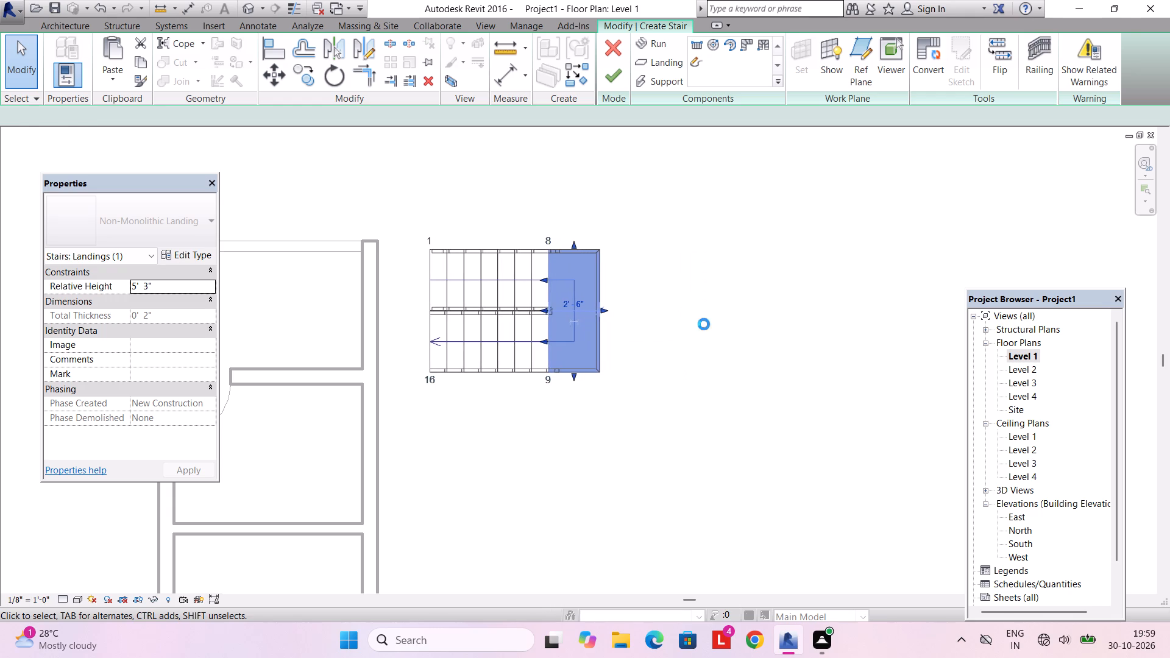
{"action": "middle_click_drag", "start_coordinate": [687, 339], "coordinate": [824, 362]}
{"action": "key", "text": "Left"}
{"action": "key", "text": "Left"}
{"action": "key", "text": "Left"}
{"action": "key", "text": "Left"}
{"action": "key", "text": "Left"}
{"action": "key", "text": "Left"}
{"action": "key", "text": "Left"}
{"action": "key", "text": "Left"}
{"action": "key", "text": "Left"}
{"action": "key", "text": "Left"}
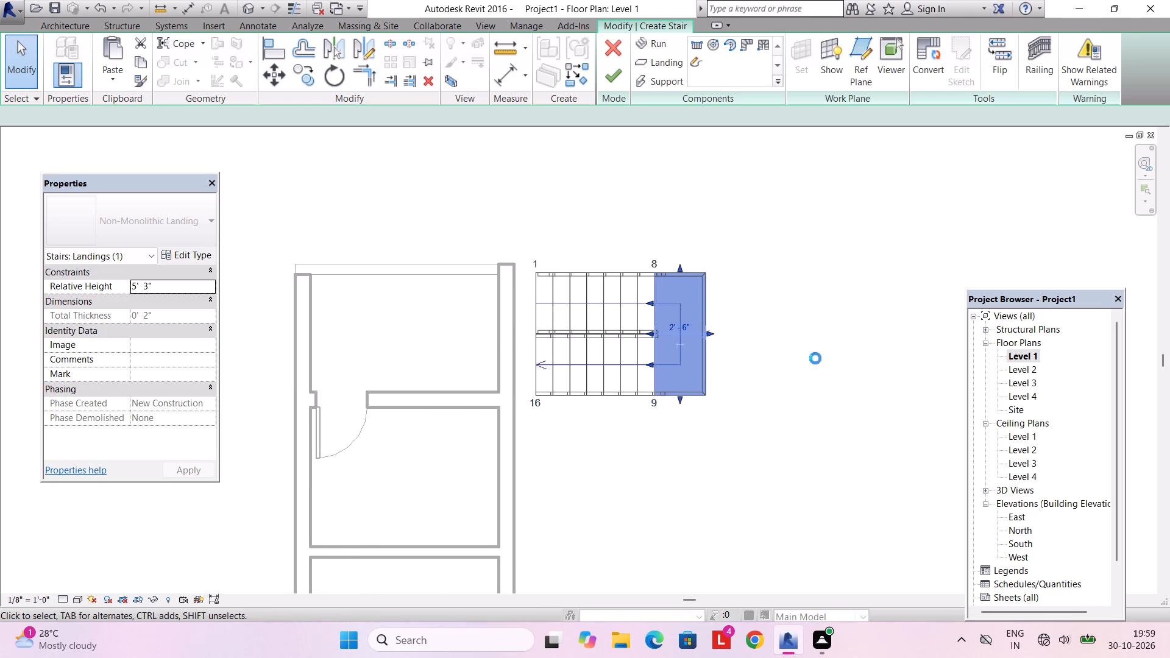
{"action": "key", "text": "Left"}
{"action": "key", "text": "Left"}
{"action": "key", "text": "Left"}
{"action": "key", "text": "Left"}
{"action": "key", "text": "Left"}
{"action": "key", "text": "Left"}
{"action": "key", "text": "Left"}
{"action": "key", "text": "Left"}
{"action": "key", "text": "Left"}
{"action": "key", "text": "Left"}
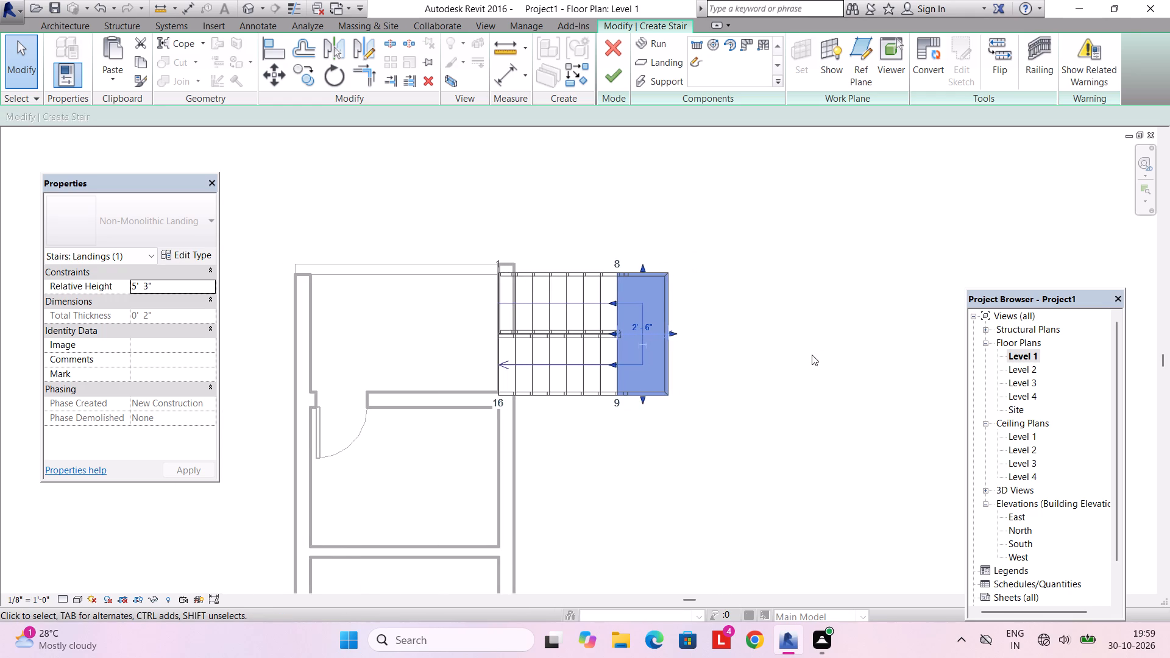
{"action": "key", "text": "Left"}
{"action": "key", "text": "Left"}
{"action": "key", "text": "Left"}
{"action": "key", "text": "Left"}
{"action": "key", "text": "Left"}
{"action": "key", "text": "Left"}
{"action": "key", "text": "Left"}
{"action": "key", "text": "Left"}
{"action": "key", "text": "Left"}
{"action": "key", "text": "Left"}
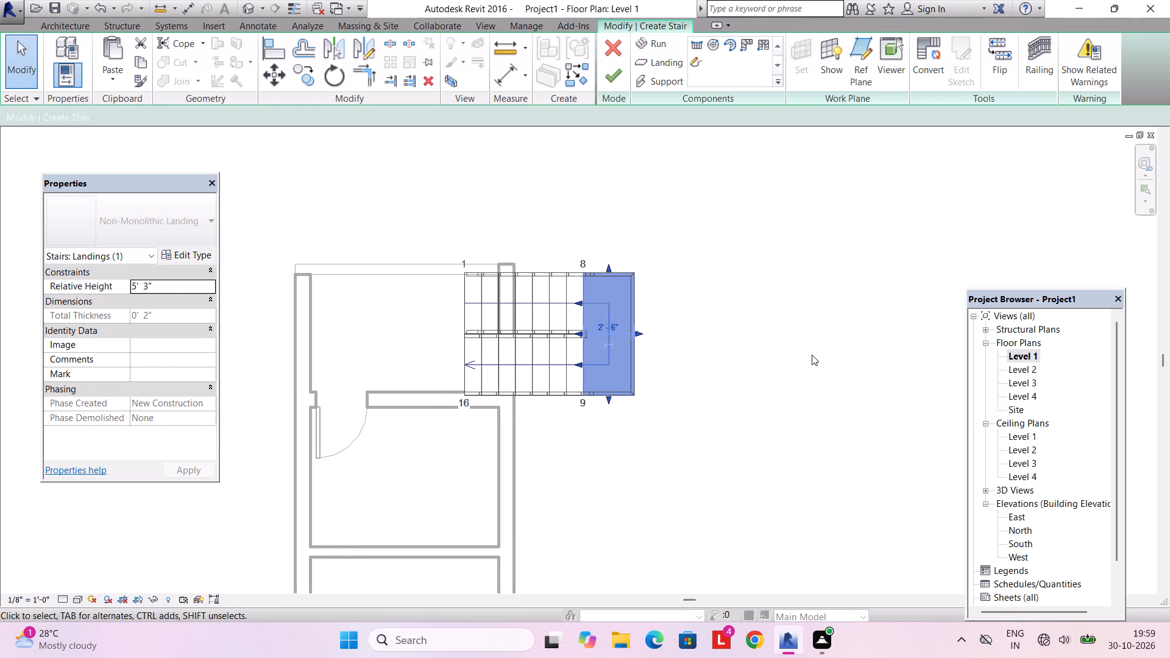
{"action": "key", "text": "Left"}
{"action": "key", "text": "Left"}
{"action": "key", "text": "Left"}
{"action": "key", "text": "Left"}
{"action": "key", "text": "Left"}
{"action": "key", "text": "Left"}
{"action": "key", "text": "Left"}
{"action": "key", "text": "Left"}
{"action": "key", "text": "Left"}
{"action": "key", "text": "Left"}
{"action": "key", "text": "Left"}
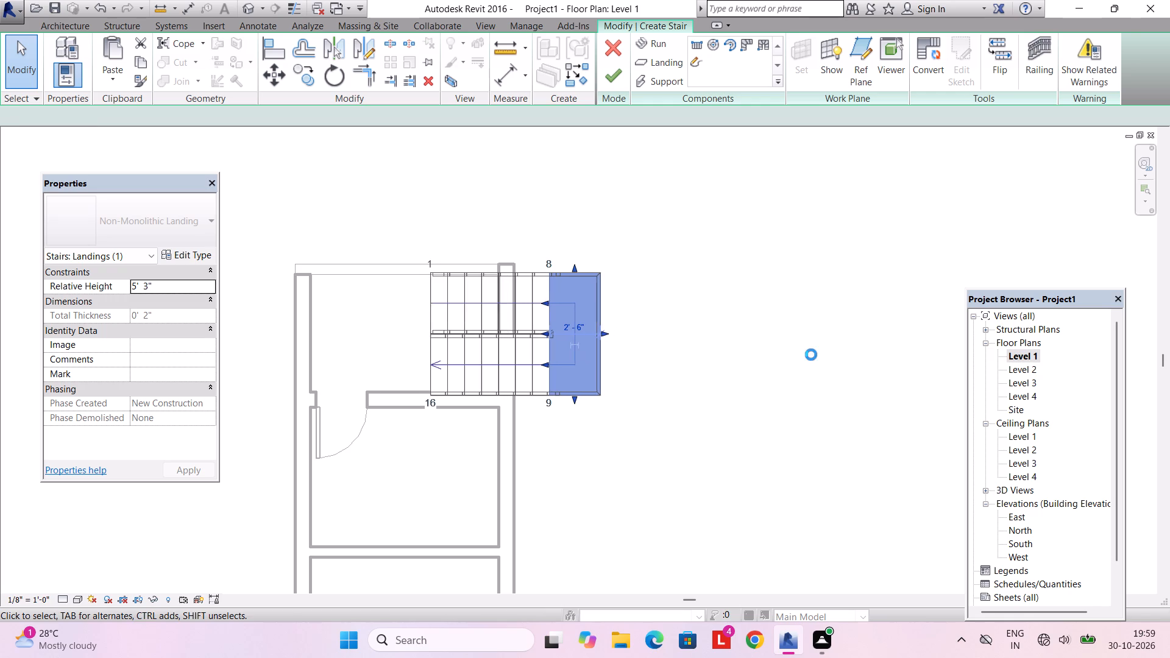
{"action": "key", "text": "Left"}
{"action": "key", "text": "Left"}
{"action": "key", "text": "Left"}
{"action": "key", "text": "Left"}
{"action": "key", "text": "Left"}
{"action": "key", "text": "Left"}
{"action": "key", "text": "Left"}
{"action": "key", "text": "Left"}
{"action": "key", "text": "Left"}
{"action": "key", "text": "Left"}
{"action": "key", "text": "Left"}
{"action": "key", "text": "Left"}
{"action": "key", "text": "Left"}
{"action": "key", "text": "Left"}
{"action": "key", "text": "Left"}
{"action": "key", "text": "Left"}
{"action": "key", "text": "Left"}
{"action": "key", "text": "Left"}
{"action": "key", "text": "Left"}
{"action": "key", "text": "Left"}
{"action": "key", "text": "Left"}
{"action": "key", "text": "Left"}
{"action": "key", "text": "Left"}
{"action": "key", "text": "Left"}
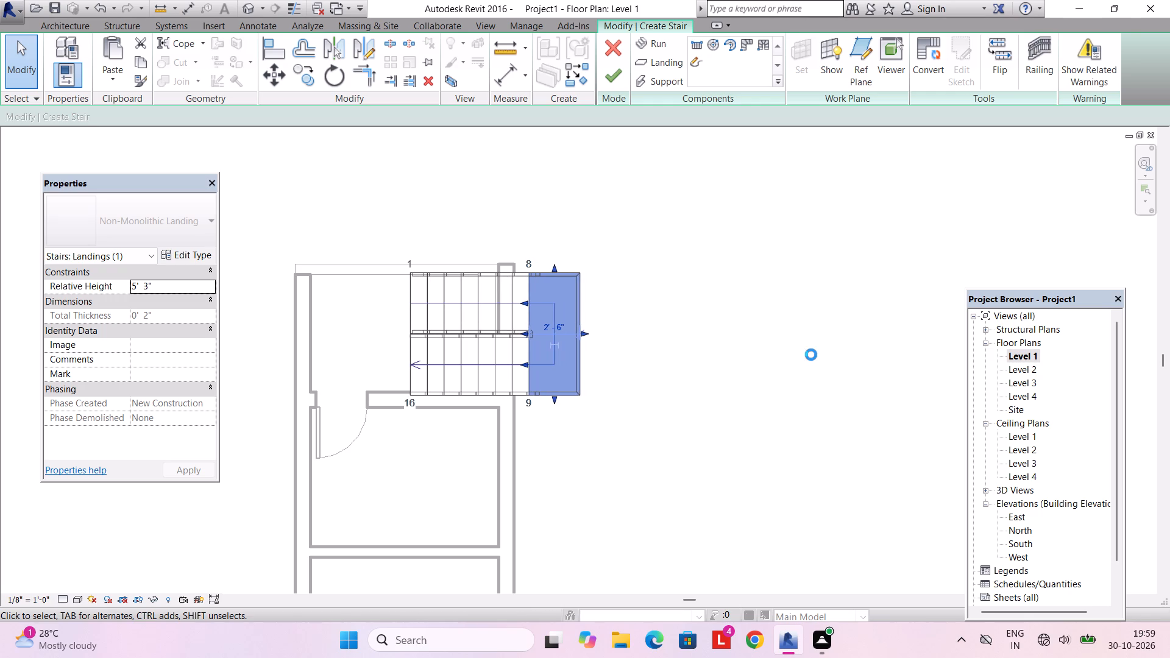
{"action": "key", "text": "Left"}
{"action": "key", "text": "Left"}
{"action": "key", "text": "Left"}
{"action": "key", "text": "Left"}
{"action": "key", "text": "Left"}
{"action": "key", "text": "Left"}
{"action": "key", "text": "Left"}
{"action": "key", "text": "Left"}
{"action": "key", "text": "Left"}
{"action": "key", "text": "Left"}
{"action": "key", "text": "Left"}
{"action": "key", "text": "Left"}
{"action": "key", "text": "Left"}
{"action": "key", "text": "Left"}
{"action": "key", "text": "Left"}
{"action": "key", "text": "Left"}
{"action": "key", "text": "Left"}
{"action": "key", "text": "Left"}
{"action": "key", "text": "Left"}
{"action": "key", "text": "Left"}
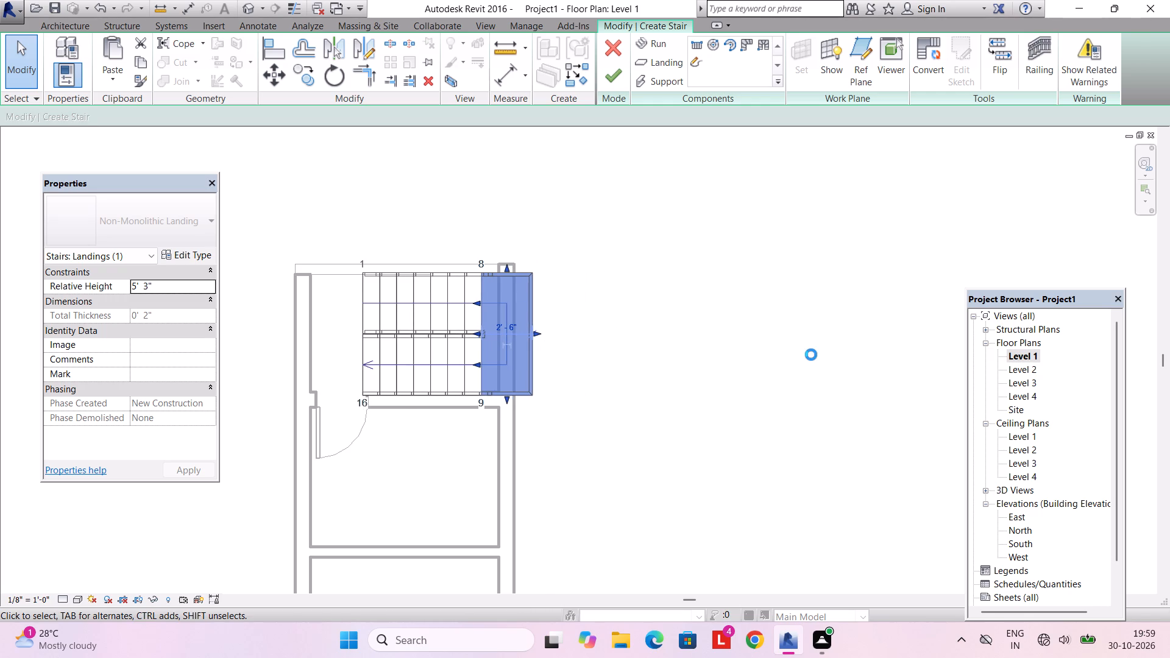
{"action": "left_click", "coordinate": [606, 81]}
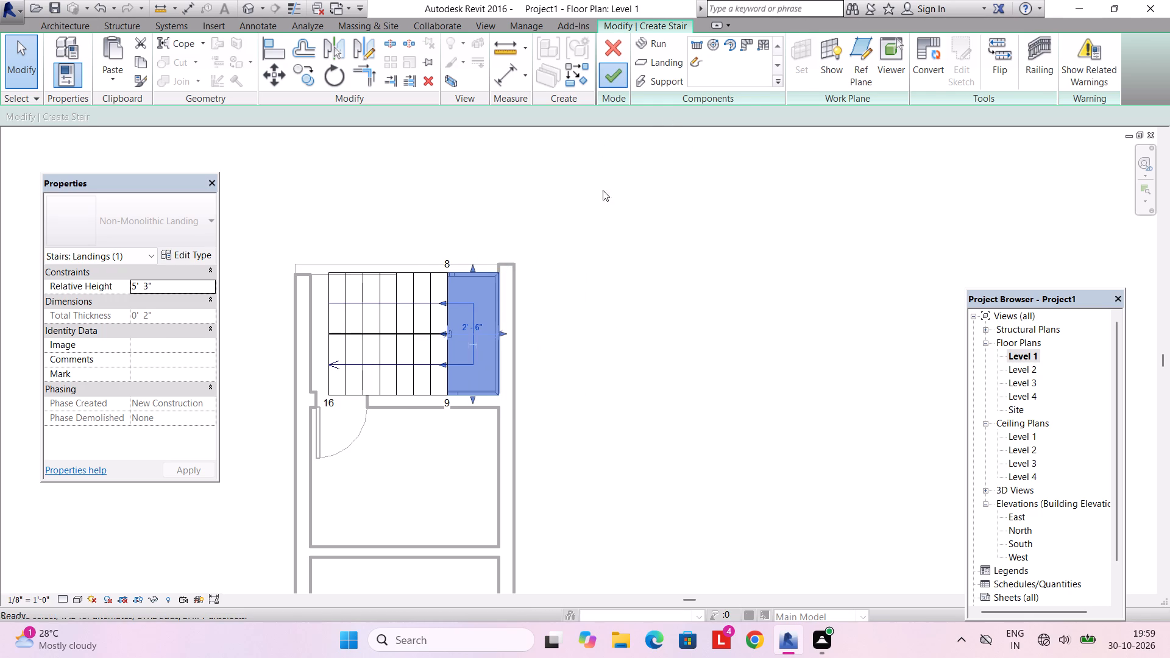
{"action": "key", "text": "Escape"}
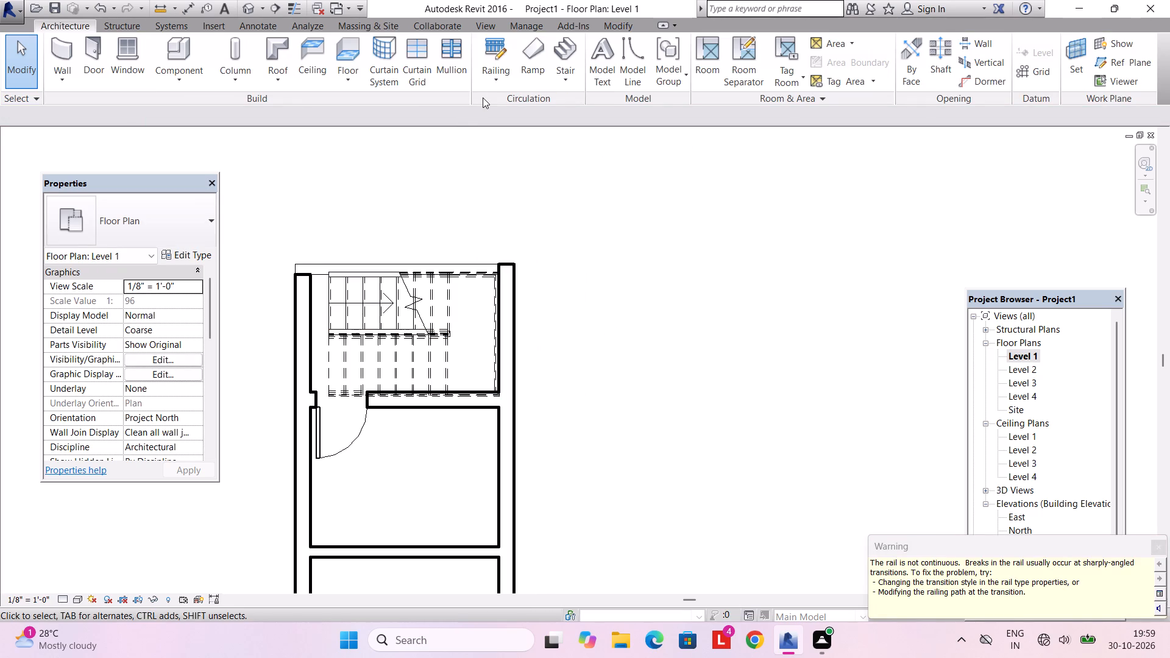
{"action": "key", "text": "Escape"}
Open the 3D view and examine the new stair through the open back of the house.
{"action": "left_click", "coordinate": [480, 26]}
{"action": "left_click", "coordinate": [428, 44]}
{"action": "scroll", "coordinate": [512, 261], "scroll_direction": "down", "scroll_amount": 3}
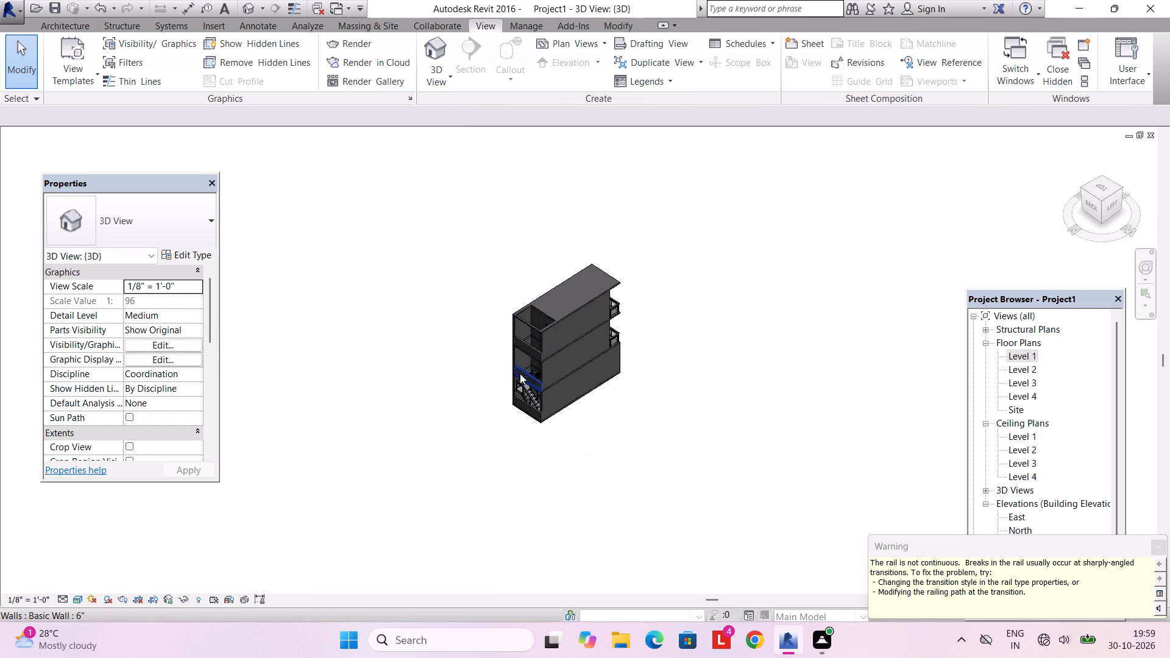
{"action": "middle_click_drag", "start_coordinate": [530, 381], "coordinate": [562, 328], "text": "shift"}
{"action": "middle_click_drag", "start_coordinate": [571, 384], "coordinate": [627, 326], "text": "shift"}
{"action": "scroll", "coordinate": [546, 369], "scroll_direction": "up", "scroll_amount": 6}
{"action": "middle_click_drag", "start_coordinate": [544, 380], "coordinate": [575, 420], "text": "shift"}
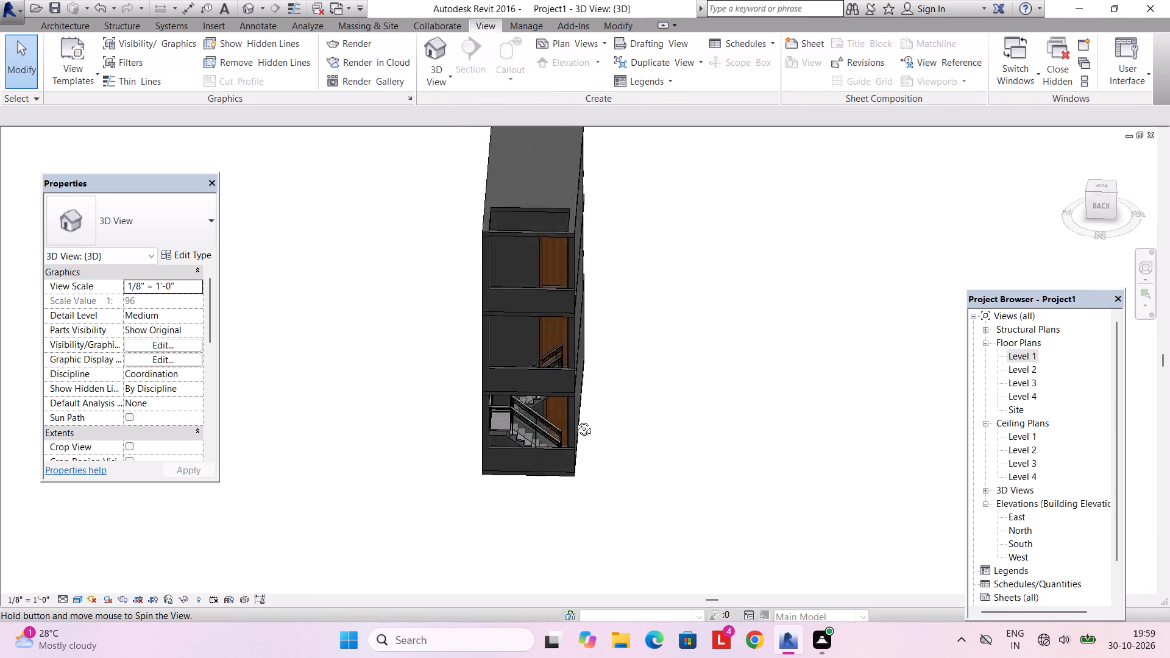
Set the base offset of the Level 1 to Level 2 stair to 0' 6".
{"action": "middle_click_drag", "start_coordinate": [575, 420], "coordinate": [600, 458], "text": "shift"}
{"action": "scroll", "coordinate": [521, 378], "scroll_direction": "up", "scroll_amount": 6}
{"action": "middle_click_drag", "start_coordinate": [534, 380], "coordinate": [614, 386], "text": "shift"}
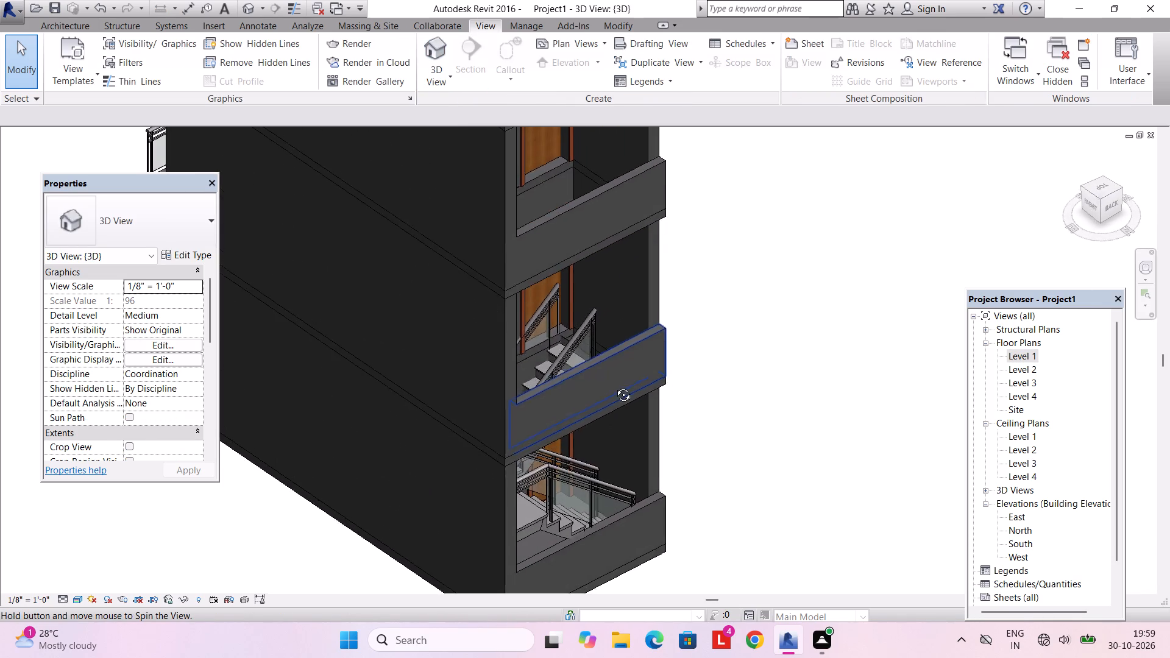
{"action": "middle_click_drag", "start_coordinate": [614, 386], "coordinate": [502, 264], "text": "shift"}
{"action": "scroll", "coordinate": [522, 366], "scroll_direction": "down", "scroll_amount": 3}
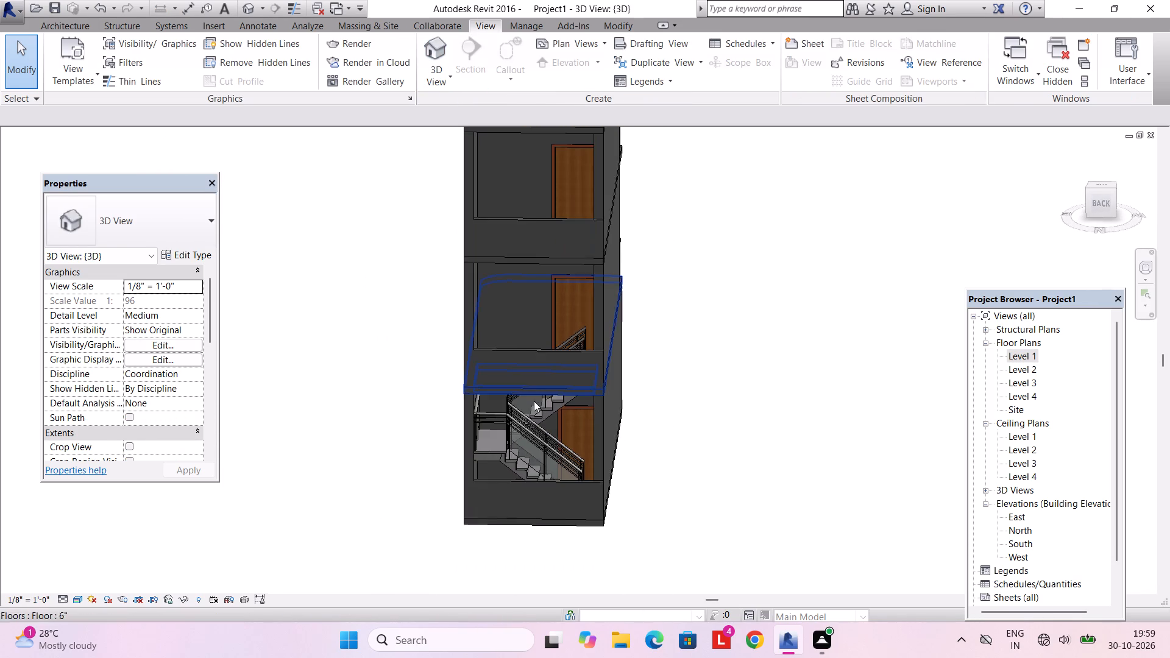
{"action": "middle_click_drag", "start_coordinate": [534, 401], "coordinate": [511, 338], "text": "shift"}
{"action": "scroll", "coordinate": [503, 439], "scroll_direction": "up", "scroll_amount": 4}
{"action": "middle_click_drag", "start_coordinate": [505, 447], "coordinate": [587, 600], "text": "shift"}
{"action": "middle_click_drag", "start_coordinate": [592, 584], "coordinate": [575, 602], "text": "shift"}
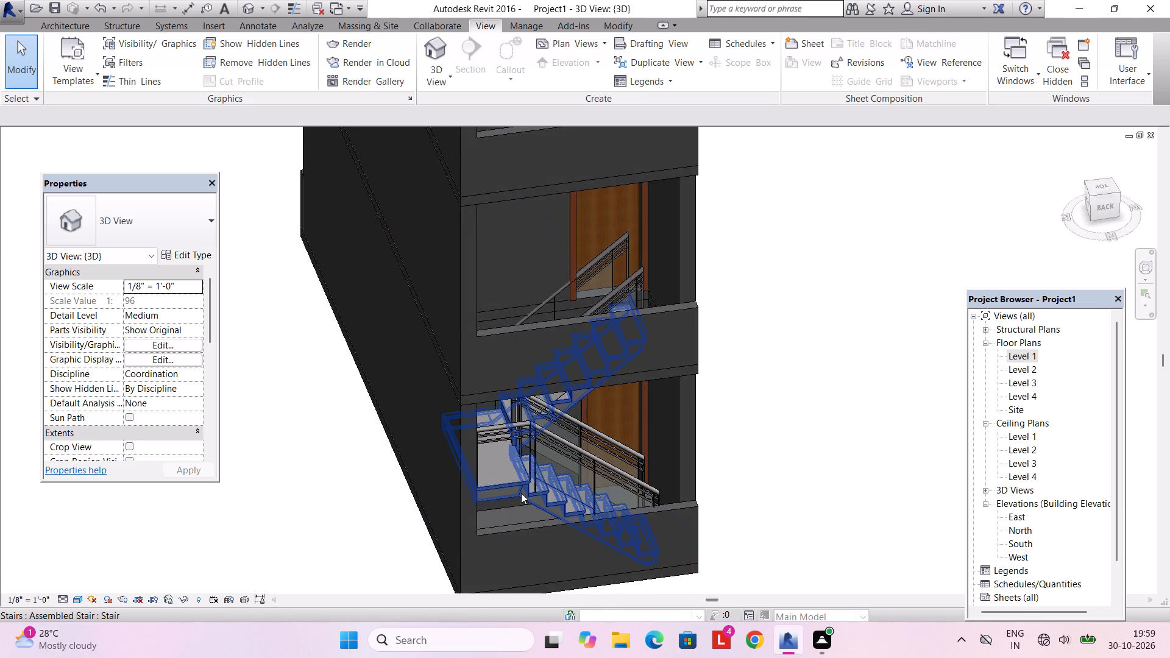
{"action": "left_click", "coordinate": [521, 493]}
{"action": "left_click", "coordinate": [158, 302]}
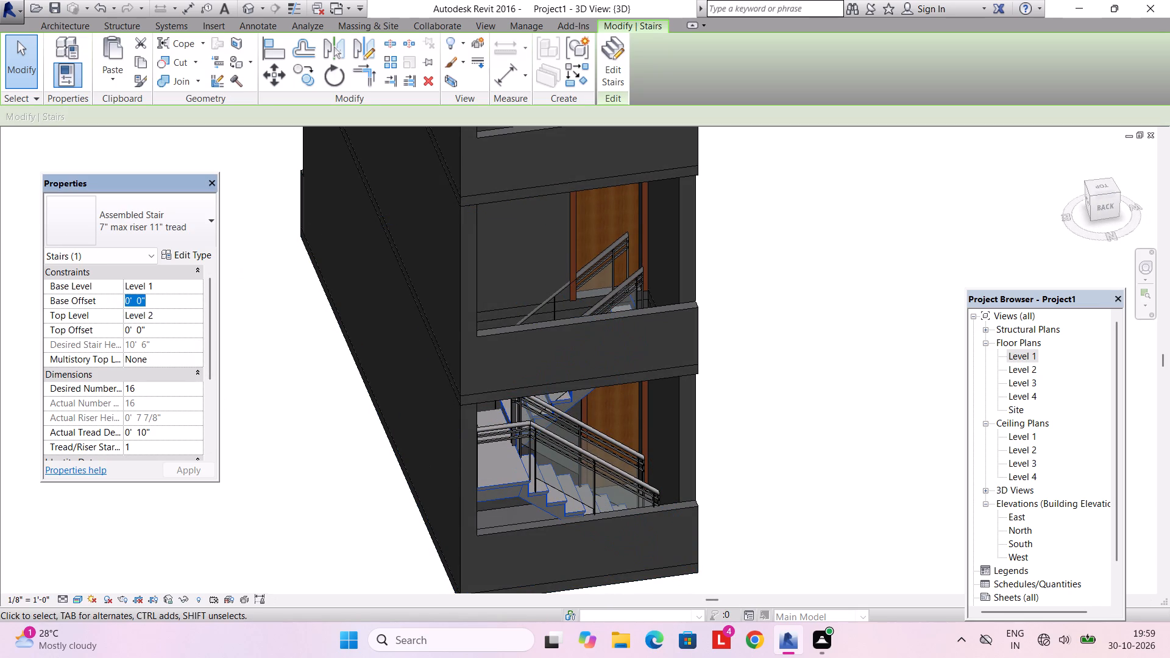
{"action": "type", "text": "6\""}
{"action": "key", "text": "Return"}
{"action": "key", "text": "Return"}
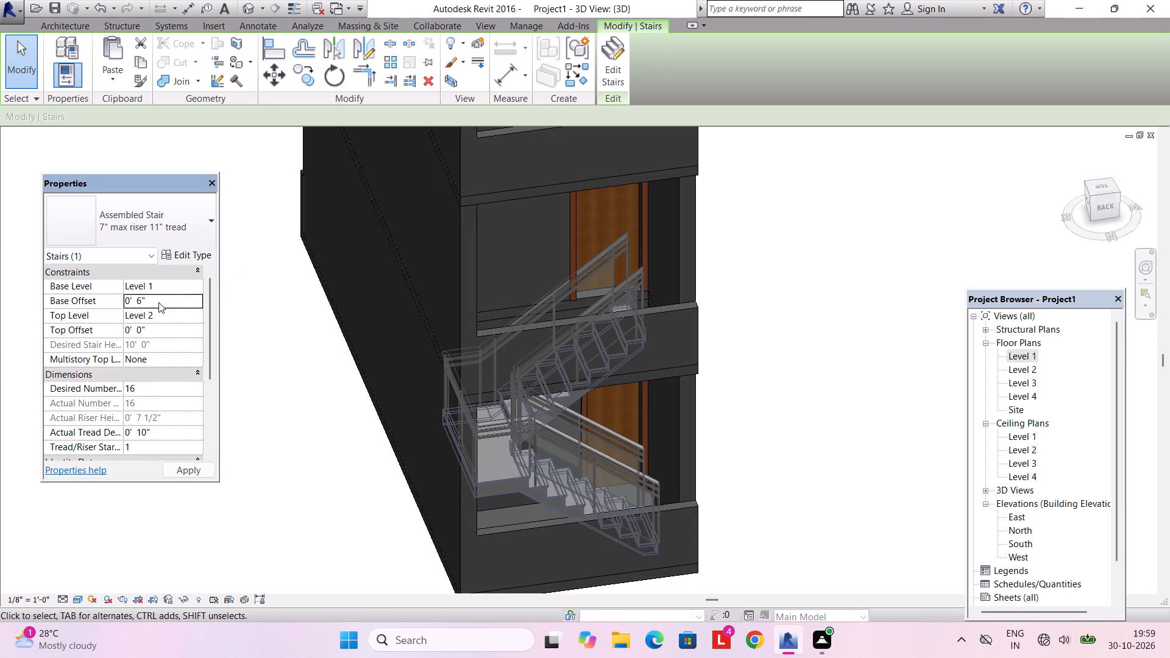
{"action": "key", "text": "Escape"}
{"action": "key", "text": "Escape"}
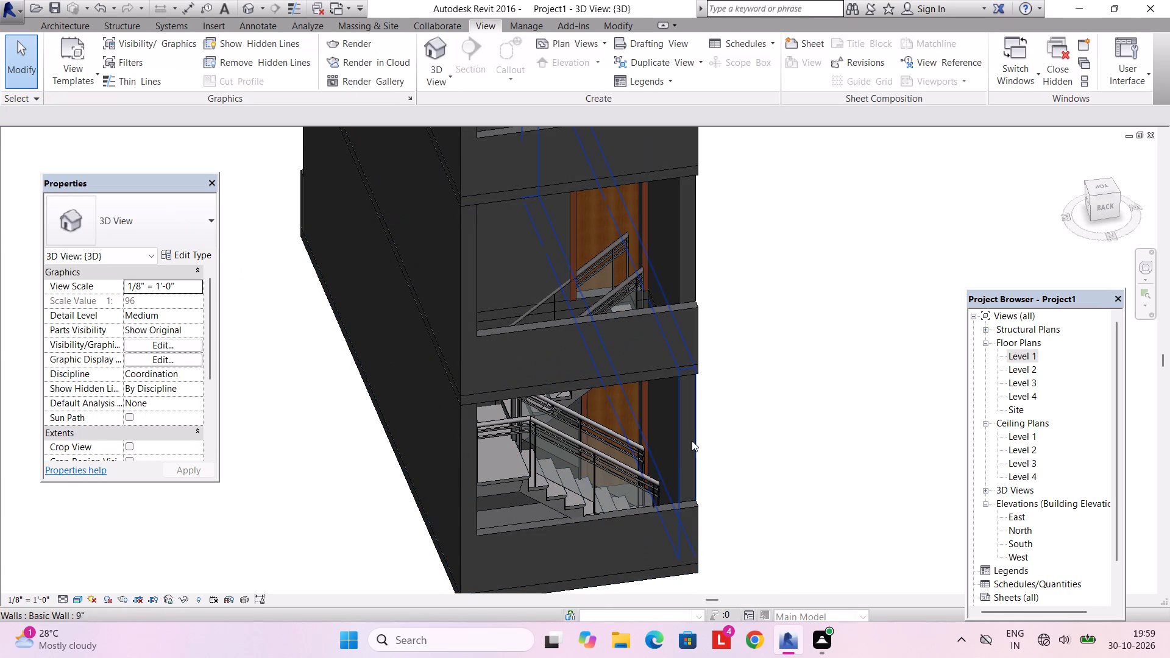
Examine the stair's runs, landing and railings through the open back of the house.
{"action": "middle_click_drag", "start_coordinate": [604, 500], "coordinate": [678, 589], "text": "shift"}
{"action": "middle_click_drag", "start_coordinate": [626, 526], "coordinate": [641, 561], "text": "shift"}
{"action": "scroll", "coordinate": [651, 439], "scroll_direction": "up", "scroll_amount": 2}
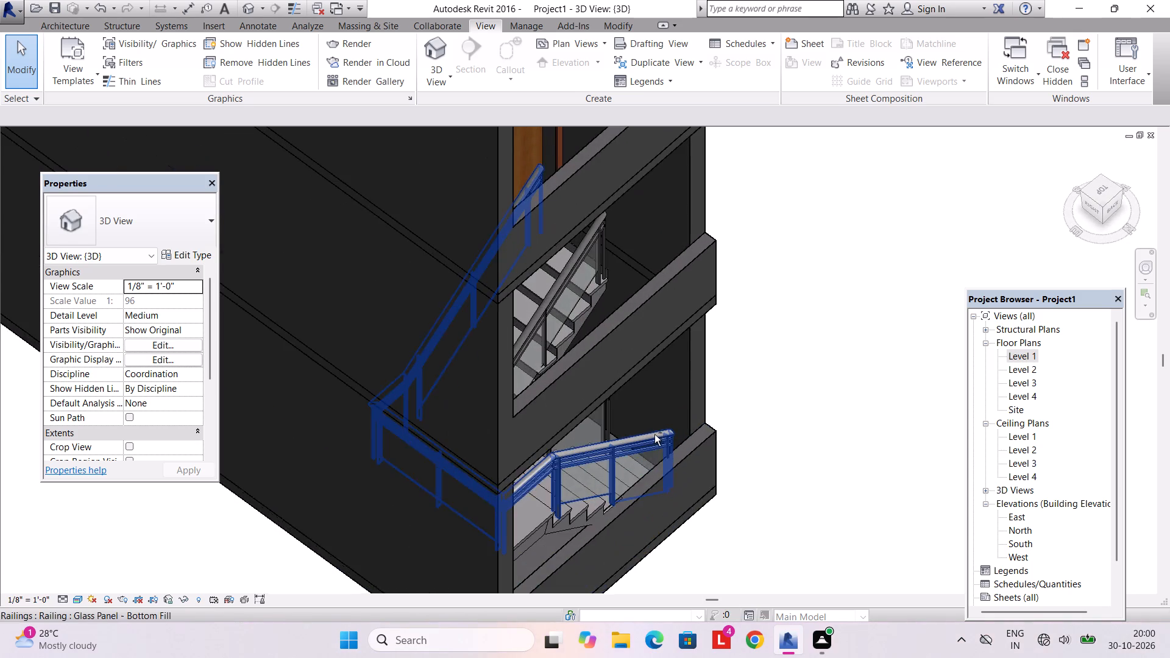
{"action": "middle_click_drag", "start_coordinate": [652, 443], "coordinate": [502, 398], "text": "shift"}
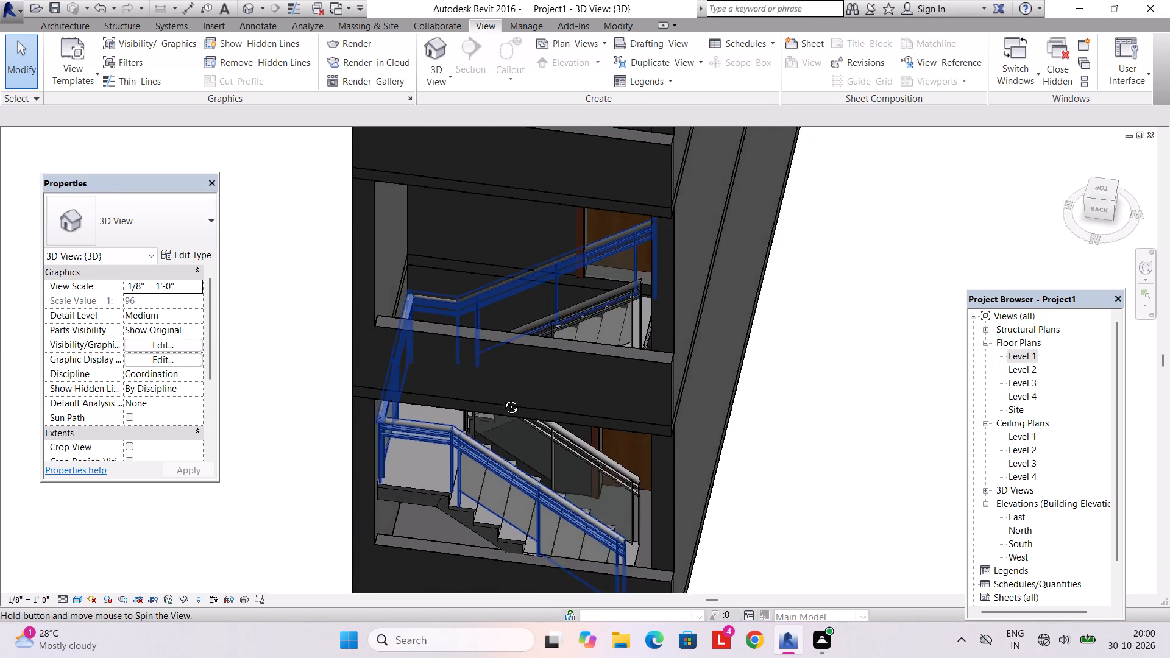
{"action": "middle_click_drag", "start_coordinate": [502, 398], "coordinate": [550, 467], "text": "shift"}
{"action": "scroll", "coordinate": [648, 328], "scroll_direction": "up", "scroll_amount": 2}
{"action": "middle_click_drag", "start_coordinate": [606, 320], "coordinate": [588, 243], "text": "shift"}
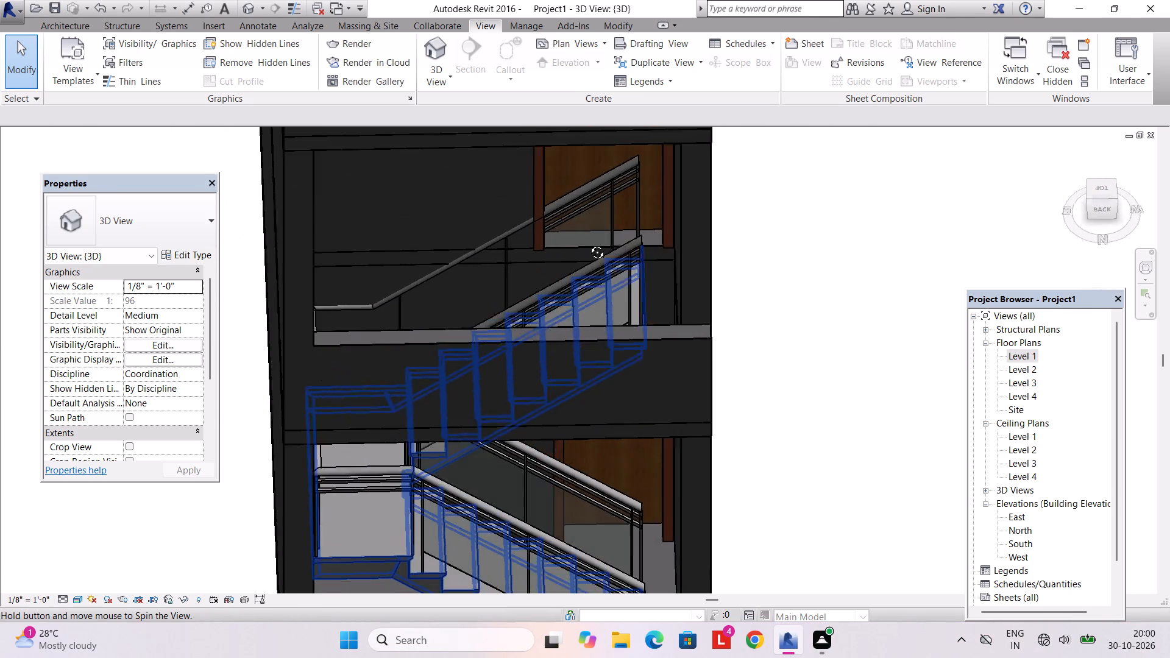
{"action": "middle_click_drag", "start_coordinate": [588, 243], "coordinate": [580, 188], "text": "shift"}
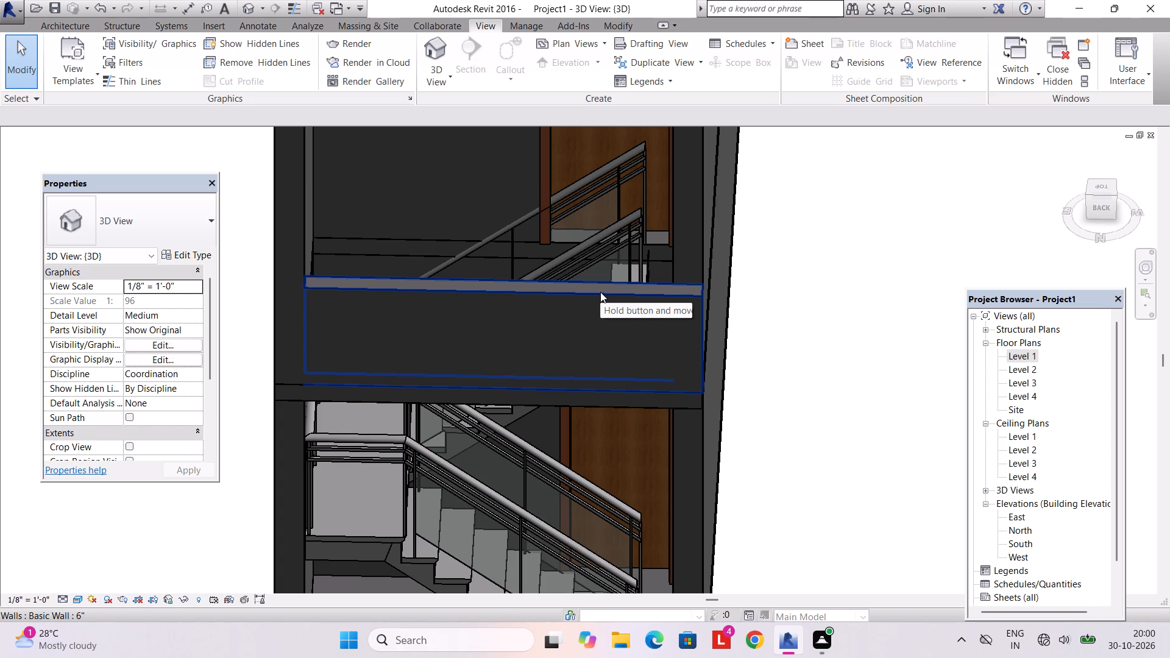
{"action": "middle_click_drag", "start_coordinate": [600, 292], "coordinate": [598, 400], "text": "shift"}
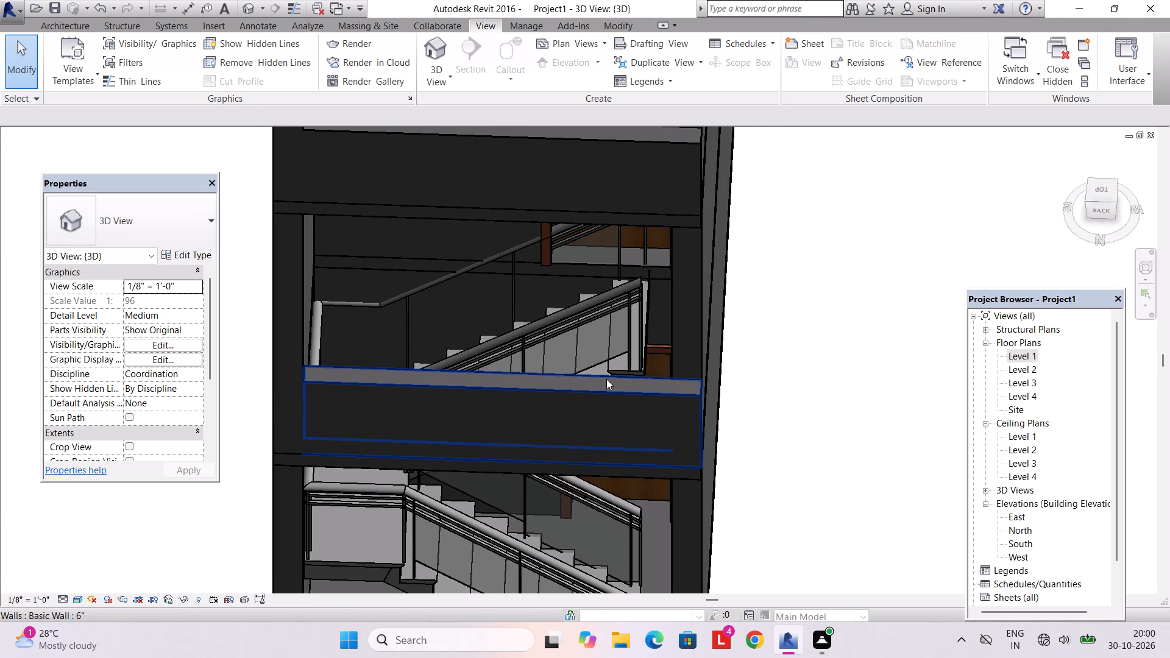
Delete the U-shaped stair from the rear room in the Level 1 floor plan.
{"action": "double_click", "coordinate": [1033, 356]}
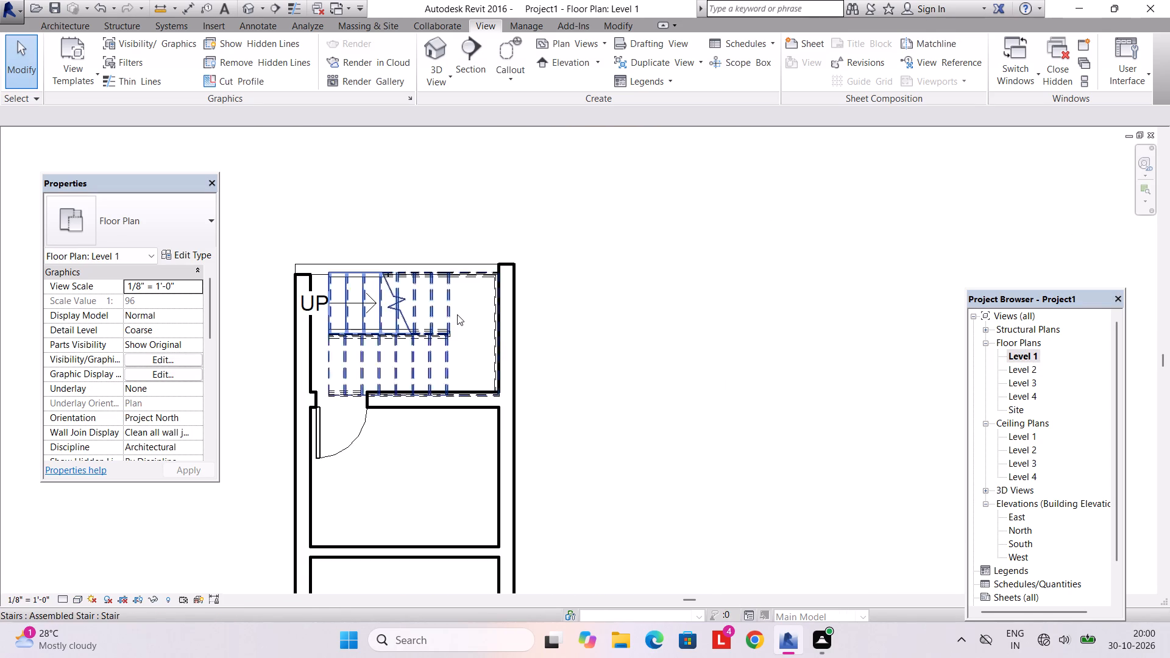
{"action": "left_click", "coordinate": [453, 314]}
{"action": "key", "text": "Delete"}
Load the Kitchenette - Medium component family from the US Imperial library's Specialty Equipment, Domestic folder.
{"action": "scroll", "coordinate": [483, 325], "scroll_direction": "down", "scroll_amount": 3}
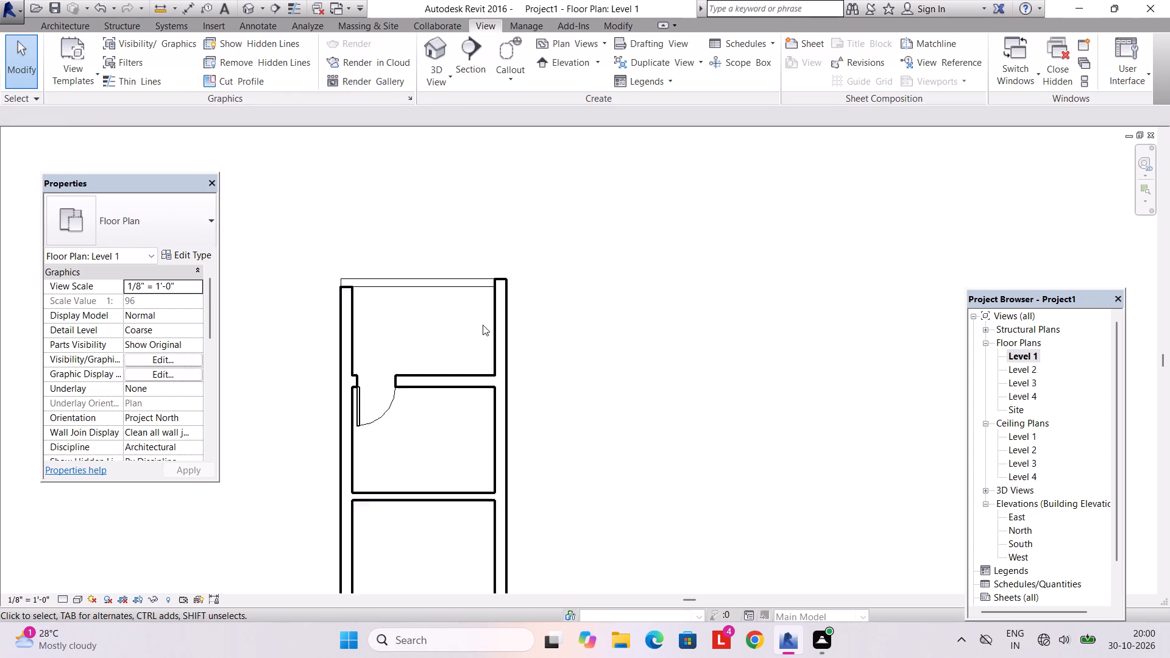
{"action": "scroll", "coordinate": [483, 325], "scroll_direction": "down", "scroll_amount": 1}
{"action": "scroll", "coordinate": [801, 372], "scroll_direction": "down", "scroll_amount": 2}
{"action": "middle_click_drag", "start_coordinate": [682, 373], "coordinate": [727, 325]}
{"action": "scroll", "coordinate": [640, 372], "scroll_direction": "up", "scroll_amount": 2}
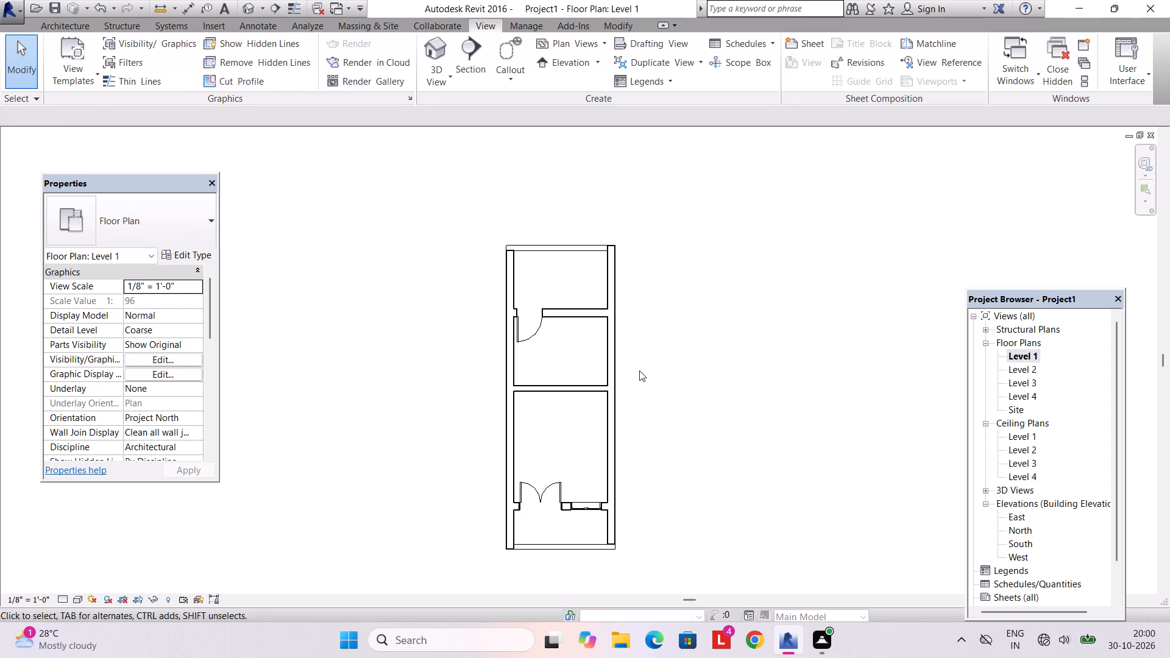
{"action": "middle_click_drag", "start_coordinate": [639, 370], "coordinate": [678, 308]}
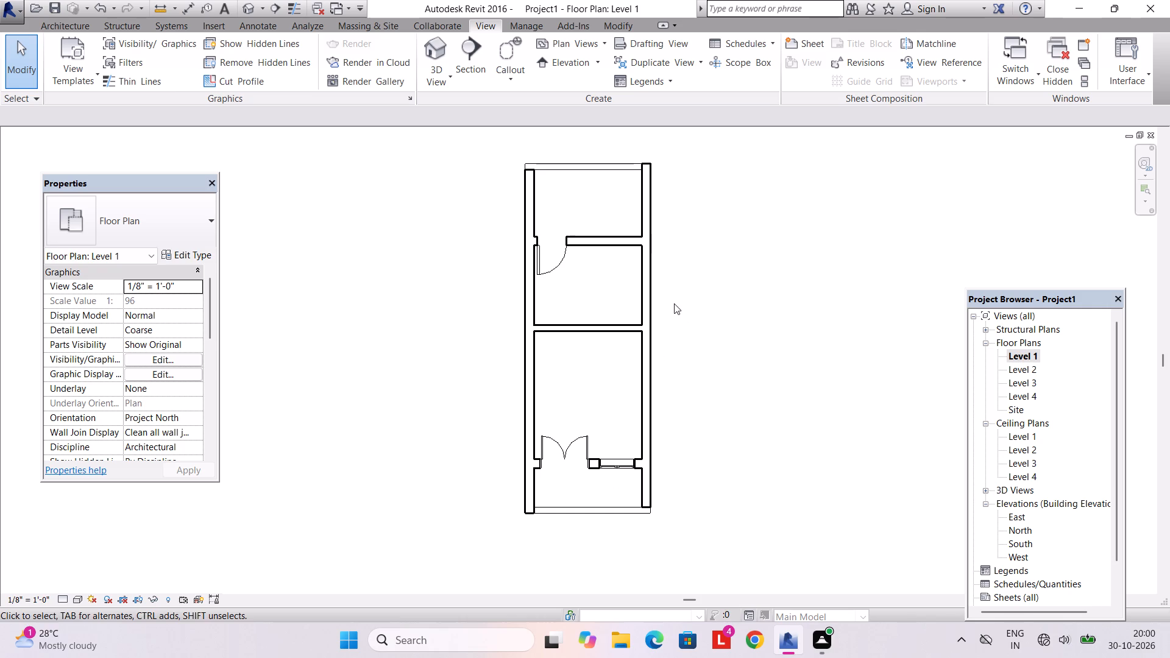
{"action": "left_click", "coordinate": [65, 20]}
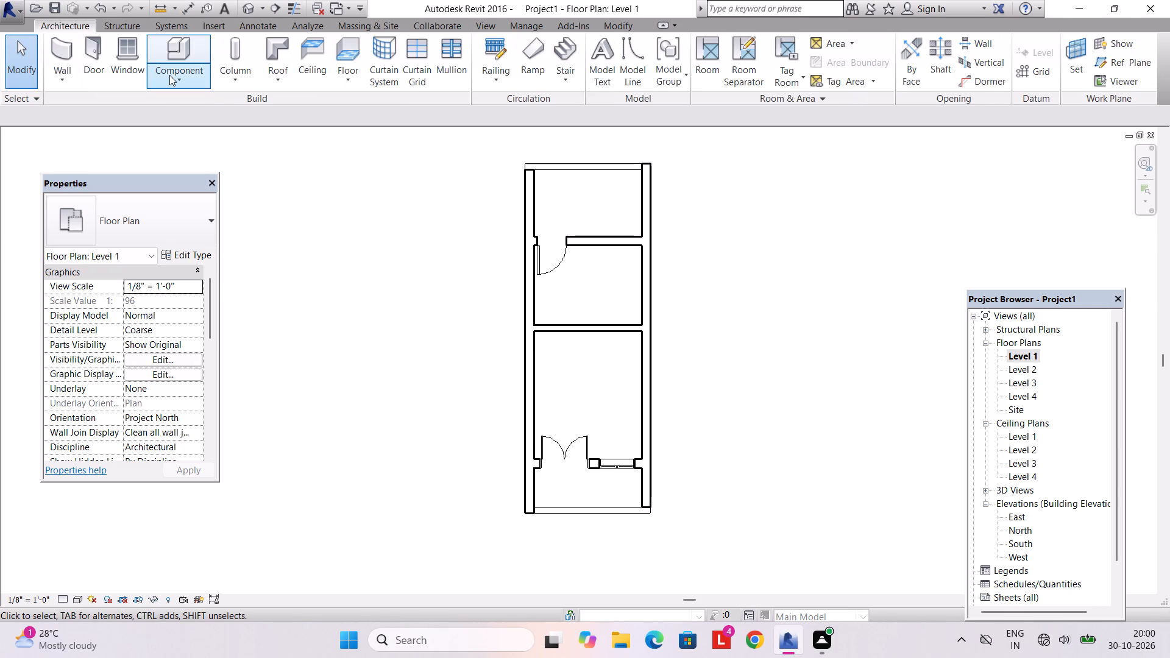
{"action": "left_click", "coordinate": [174, 75]}
{"action": "left_click", "coordinate": [197, 107]}
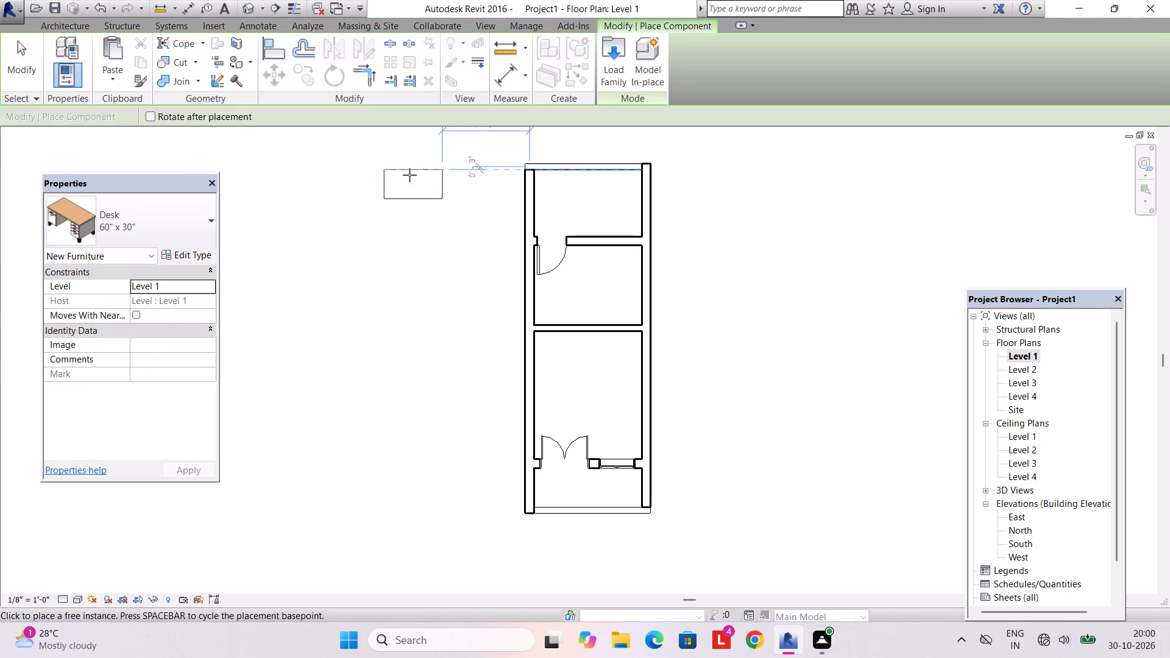
{"action": "left_click", "coordinate": [612, 73]}
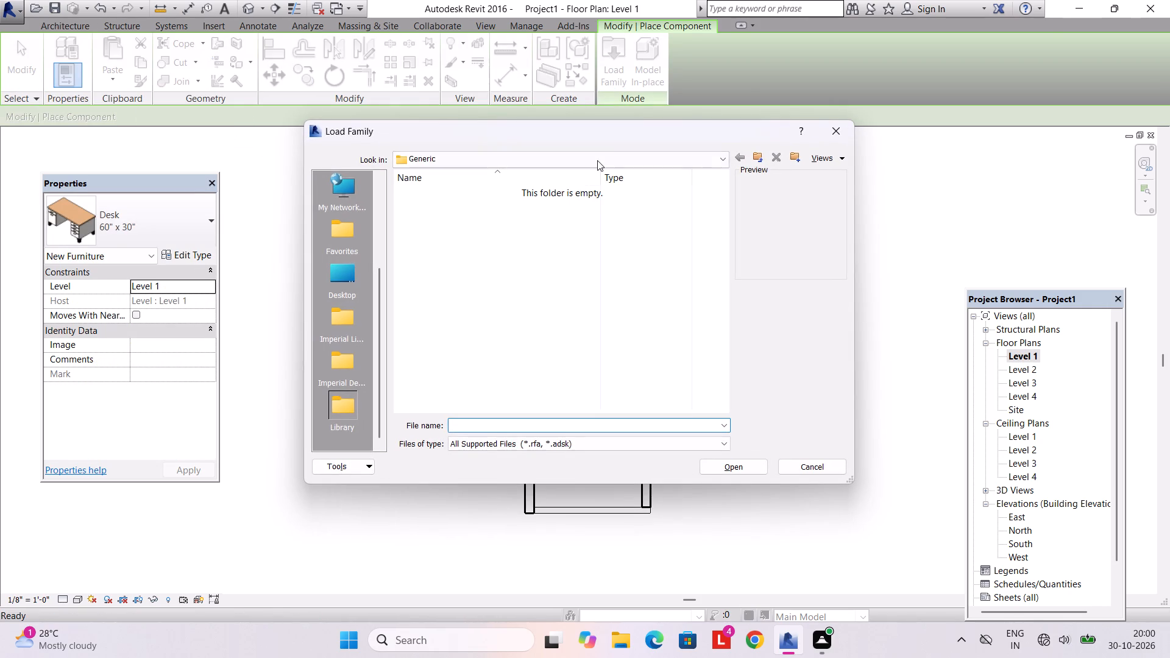
{"action": "left_click", "coordinate": [597, 160]}
{"action": "left_click", "coordinate": [518, 249]}
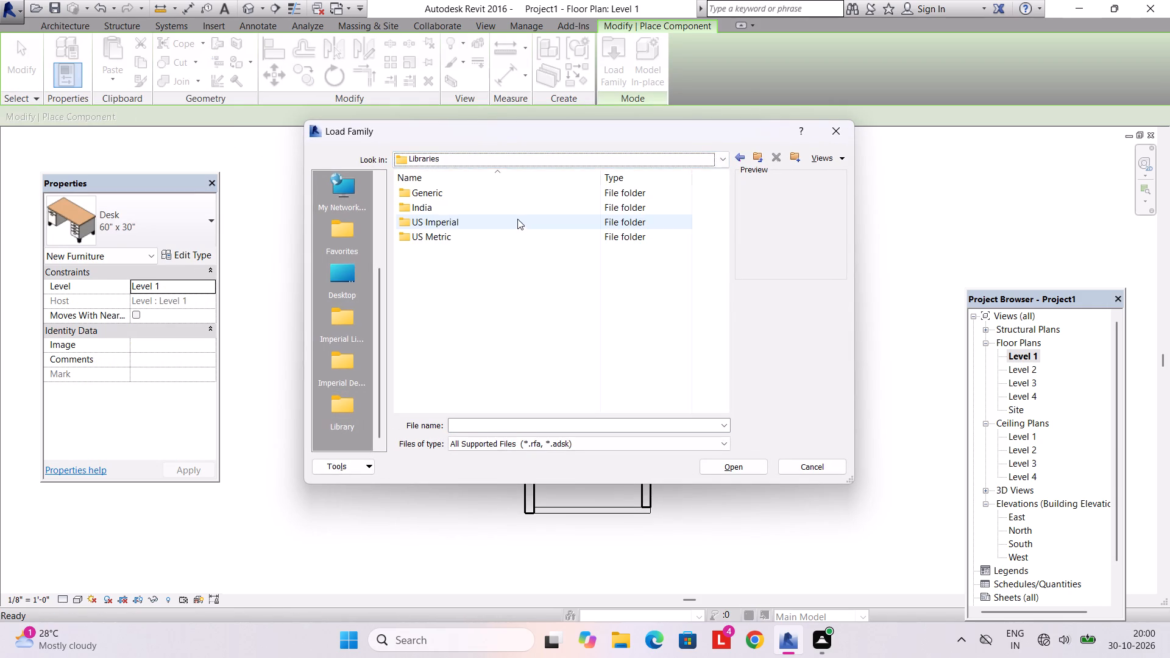
{"action": "double_click", "coordinate": [517, 219]}
{"action": "scroll", "coordinate": [512, 279], "scroll_direction": "down", "scroll_amount": 3}
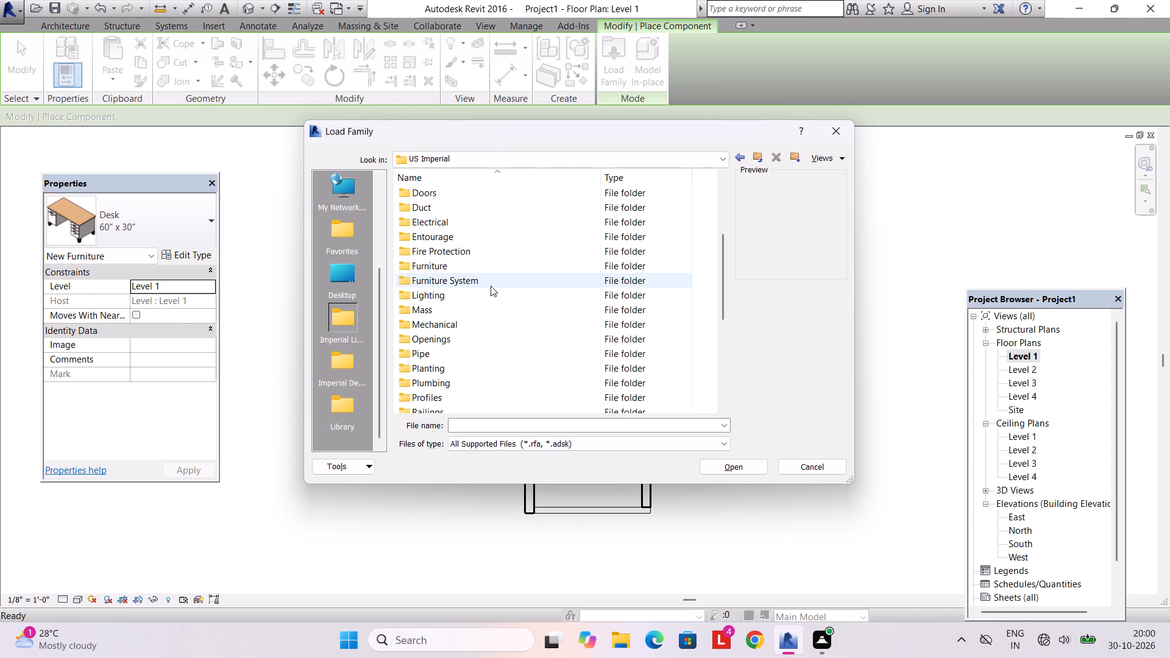
{"action": "scroll", "coordinate": [484, 295], "scroll_direction": "down", "scroll_amount": 2}
{"action": "double_click", "coordinate": [454, 352]}
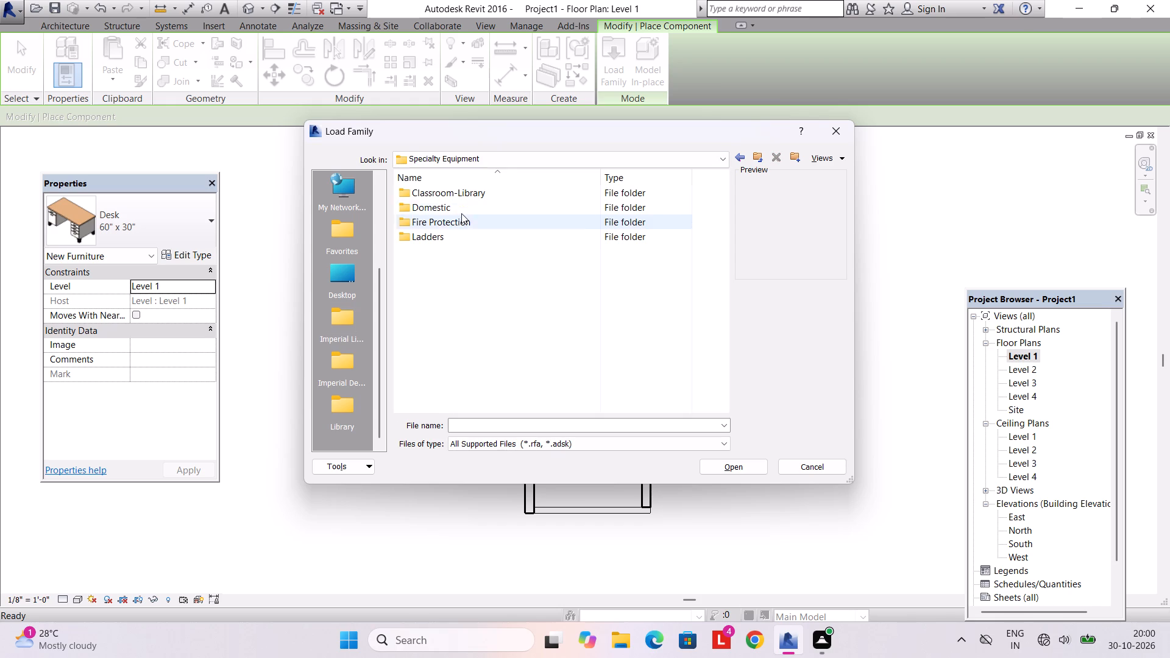
{"action": "double_click", "coordinate": [463, 206]}
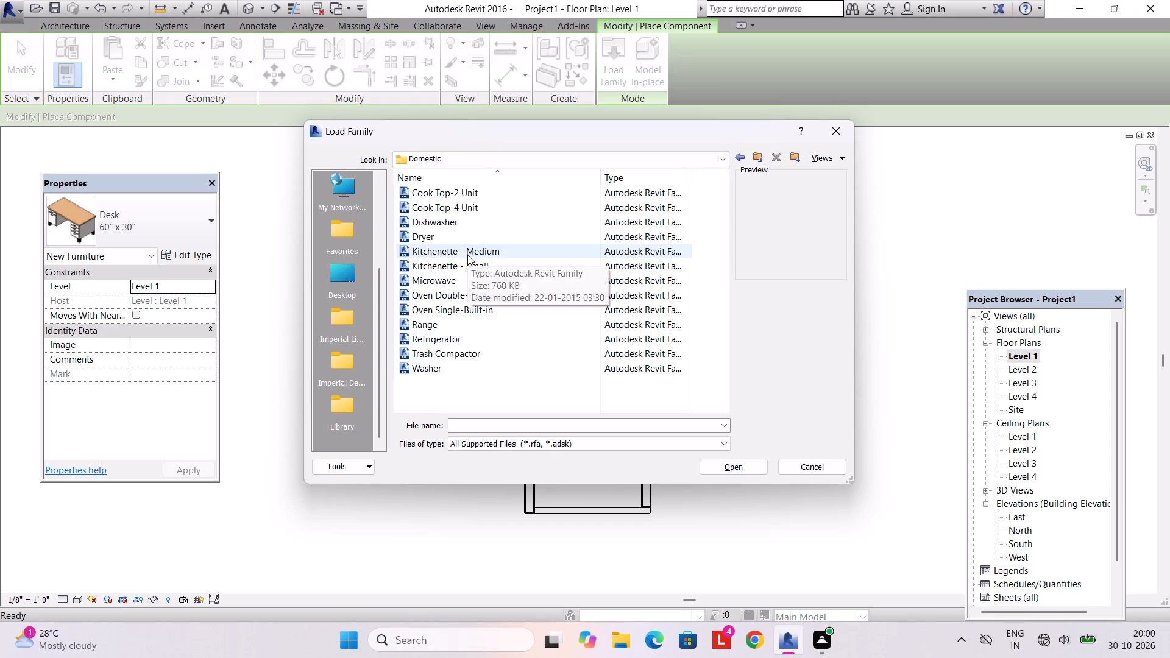
{"action": "left_click", "coordinate": [467, 255]}
{"action": "left_click", "coordinate": [732, 465]}
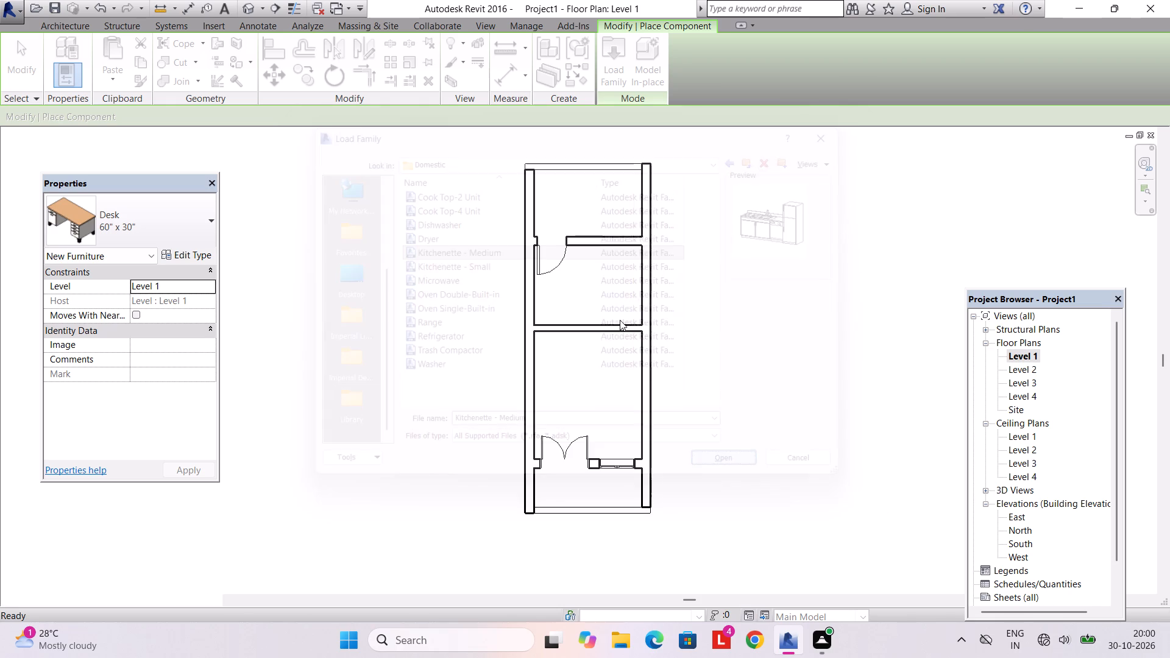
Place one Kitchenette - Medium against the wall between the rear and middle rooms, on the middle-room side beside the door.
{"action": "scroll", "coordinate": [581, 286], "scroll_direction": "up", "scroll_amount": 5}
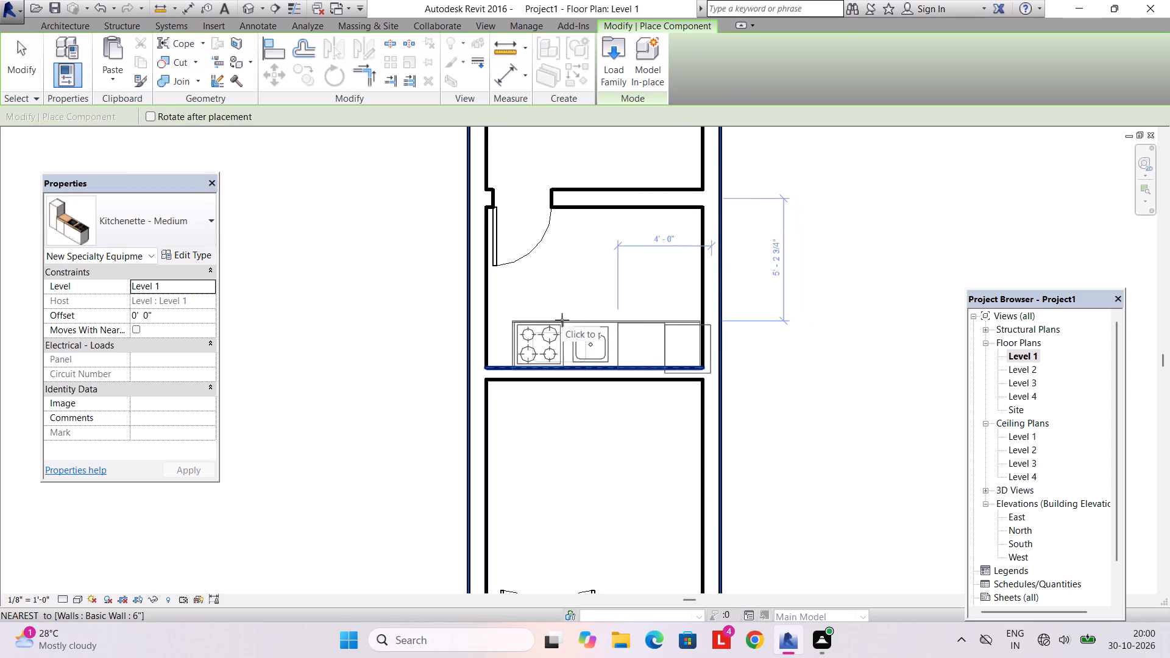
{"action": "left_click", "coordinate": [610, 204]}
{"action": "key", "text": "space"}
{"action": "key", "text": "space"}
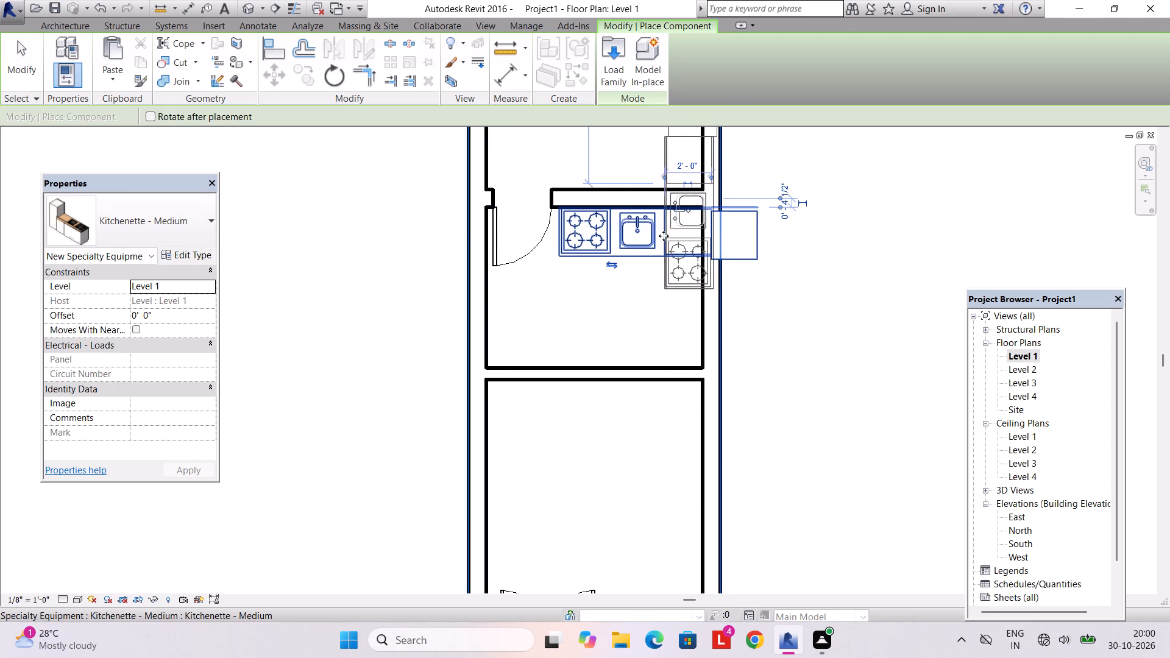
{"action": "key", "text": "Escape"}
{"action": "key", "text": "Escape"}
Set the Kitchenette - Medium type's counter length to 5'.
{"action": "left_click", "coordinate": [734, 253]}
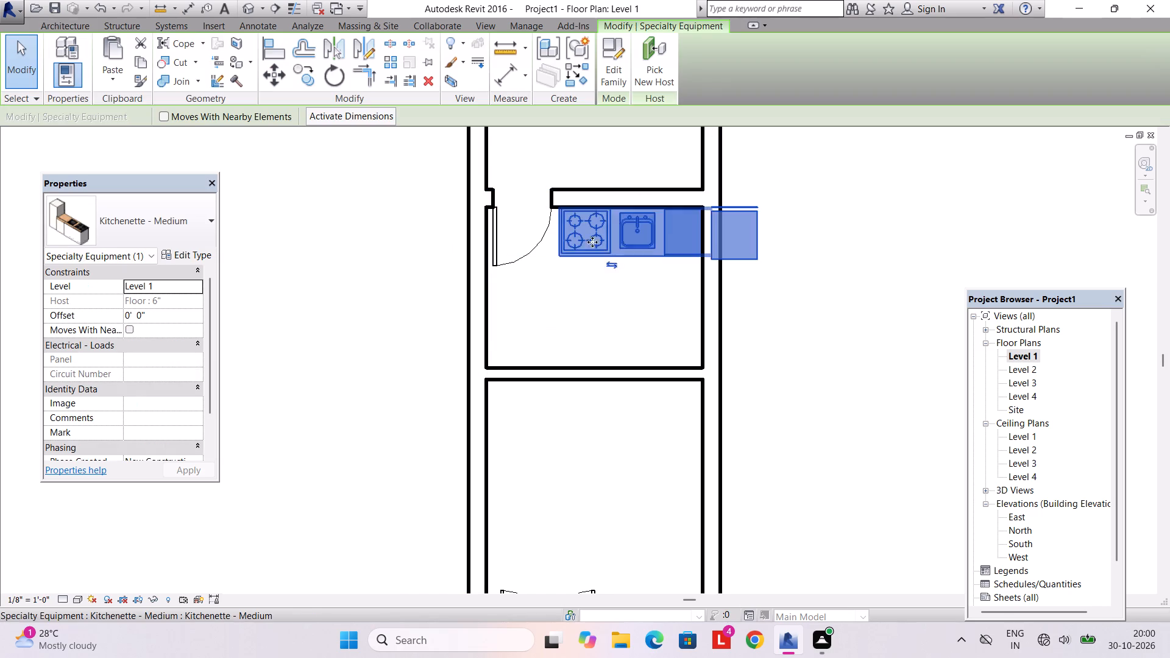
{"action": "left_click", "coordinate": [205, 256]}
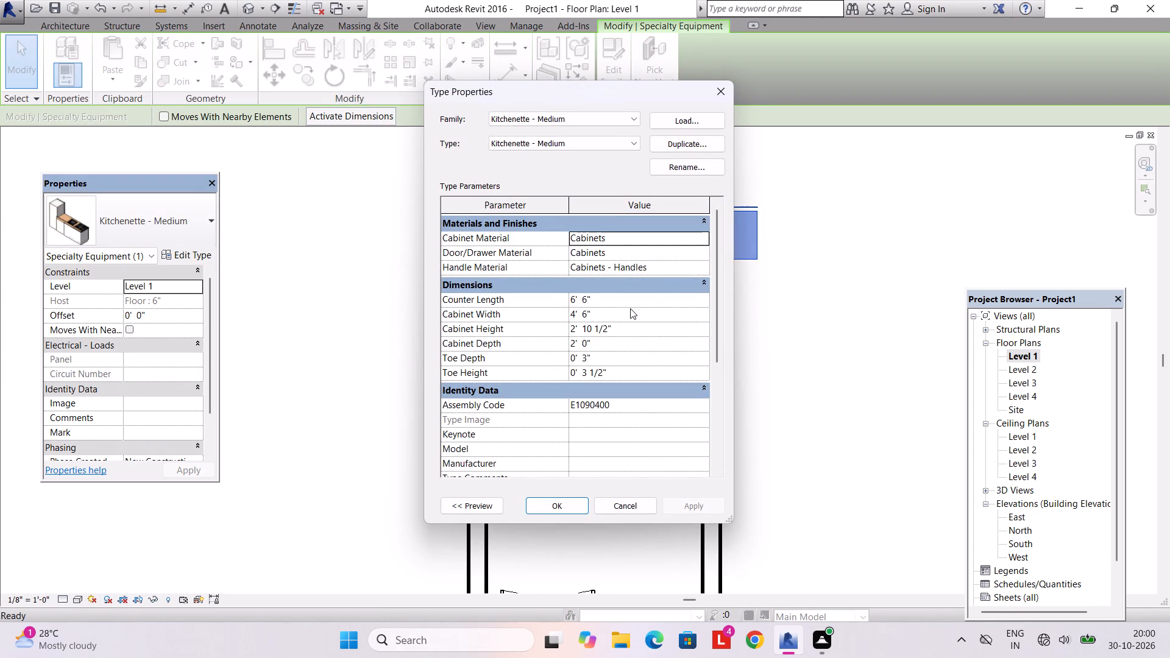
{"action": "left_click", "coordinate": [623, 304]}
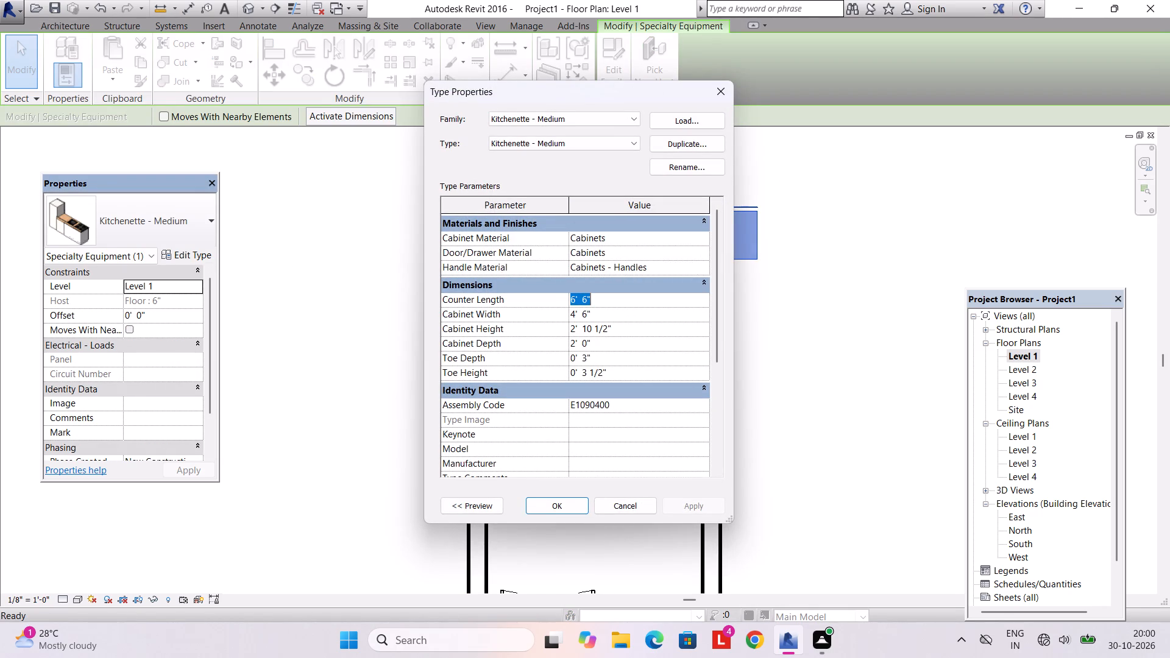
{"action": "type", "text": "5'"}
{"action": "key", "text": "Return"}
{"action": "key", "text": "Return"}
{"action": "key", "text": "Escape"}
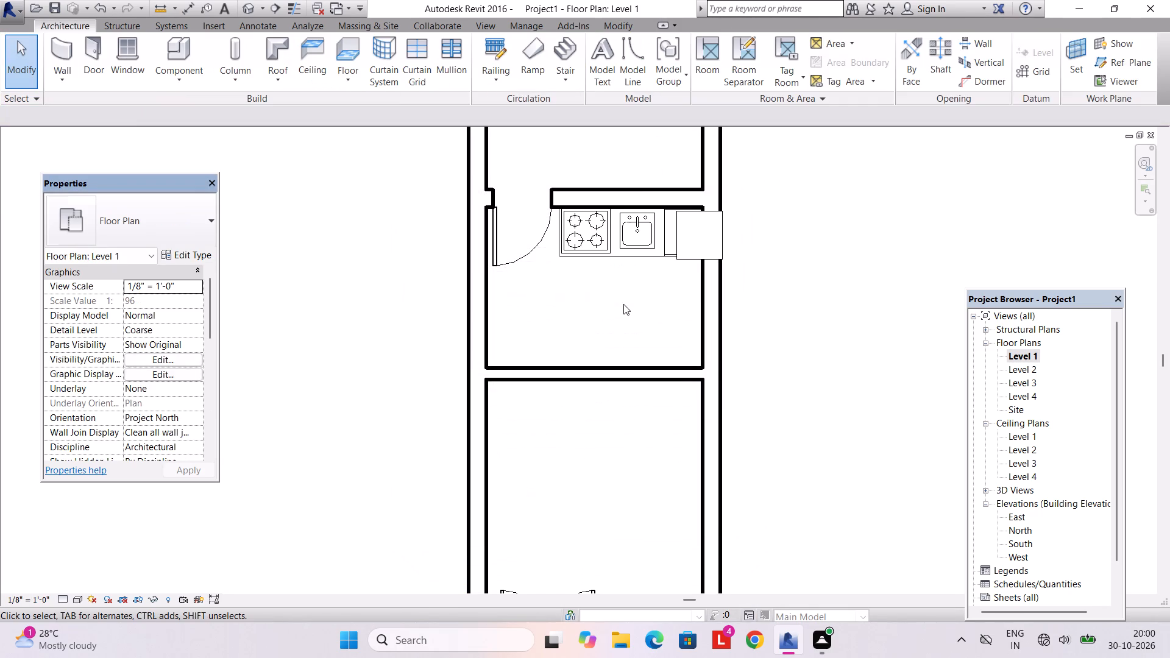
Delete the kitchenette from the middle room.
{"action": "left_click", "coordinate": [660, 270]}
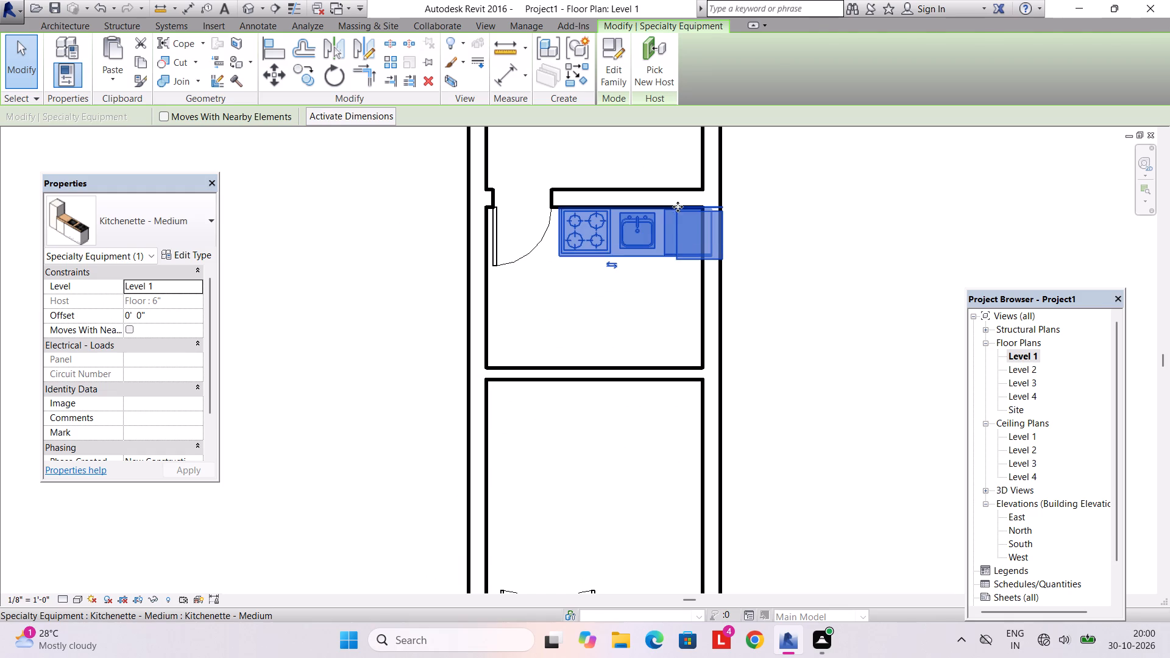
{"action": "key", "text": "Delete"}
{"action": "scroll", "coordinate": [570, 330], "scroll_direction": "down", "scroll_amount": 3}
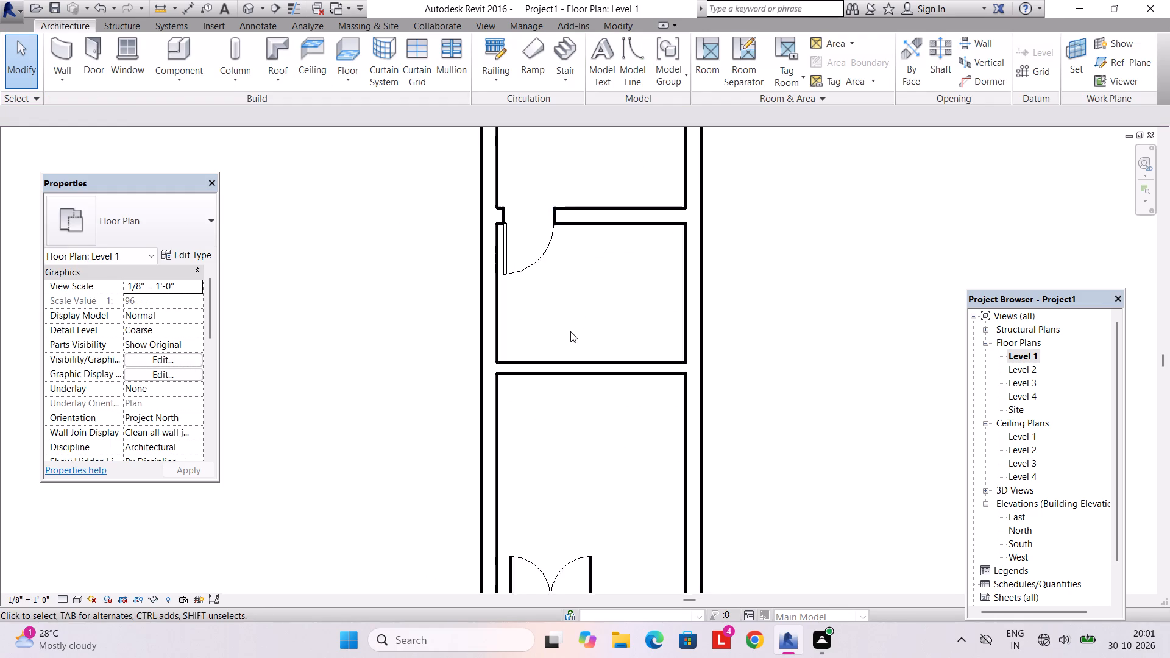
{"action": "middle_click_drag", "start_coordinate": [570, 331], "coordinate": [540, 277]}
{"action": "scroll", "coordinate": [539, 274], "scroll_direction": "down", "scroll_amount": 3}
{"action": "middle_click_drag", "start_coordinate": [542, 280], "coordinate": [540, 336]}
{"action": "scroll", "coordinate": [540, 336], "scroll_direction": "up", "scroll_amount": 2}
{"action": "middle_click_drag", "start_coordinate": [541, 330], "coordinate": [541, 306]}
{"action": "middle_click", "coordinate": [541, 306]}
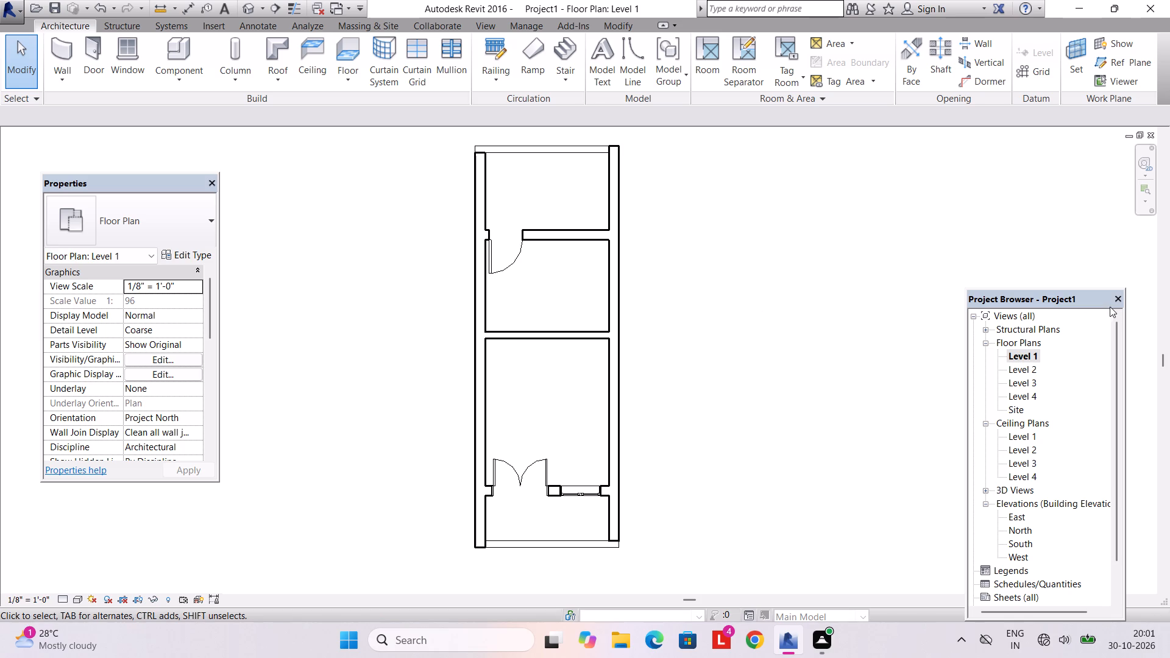
Open the 3D view and examine the whole house from its front side, including the roof and balconies.
{"action": "left_click", "coordinate": [500, 25]}
{"action": "left_click", "coordinate": [452, 39]}
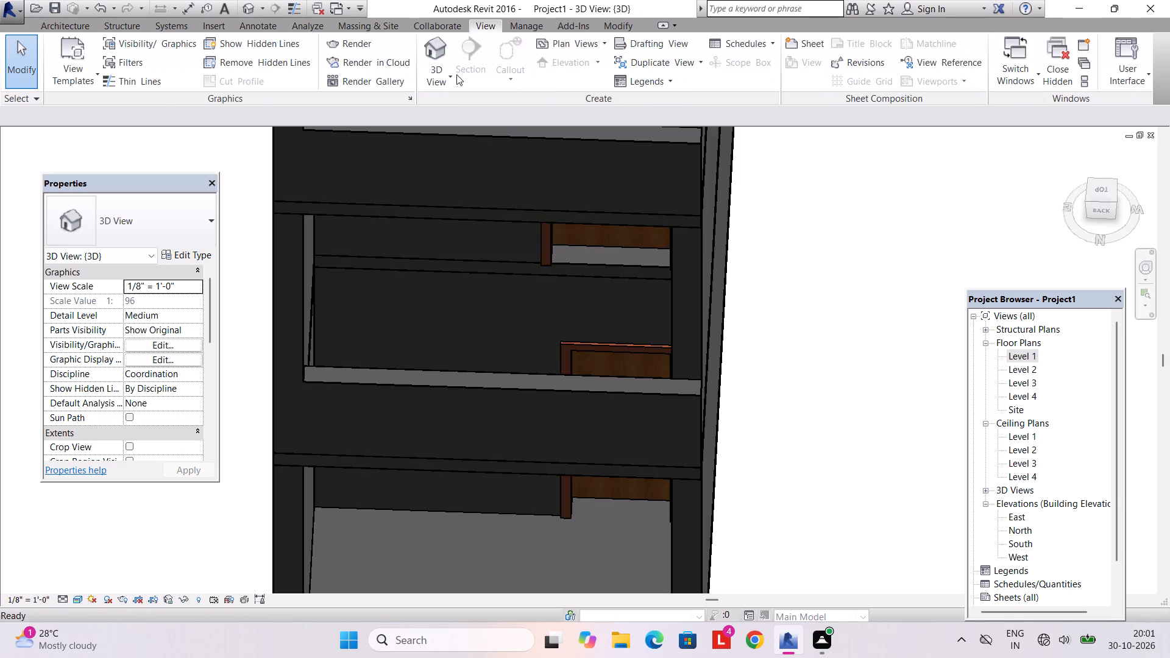
{"action": "scroll", "coordinate": [526, 279], "scroll_direction": "down", "scroll_amount": 9}
{"action": "middle_click_drag", "start_coordinate": [563, 292], "coordinate": [354, 253]}
{"action": "middle_click_drag", "start_coordinate": [633, 276], "coordinate": [346, 214], "text": "shift"}
{"action": "scroll", "coordinate": [369, 222], "scroll_direction": "down", "scroll_amount": 3}
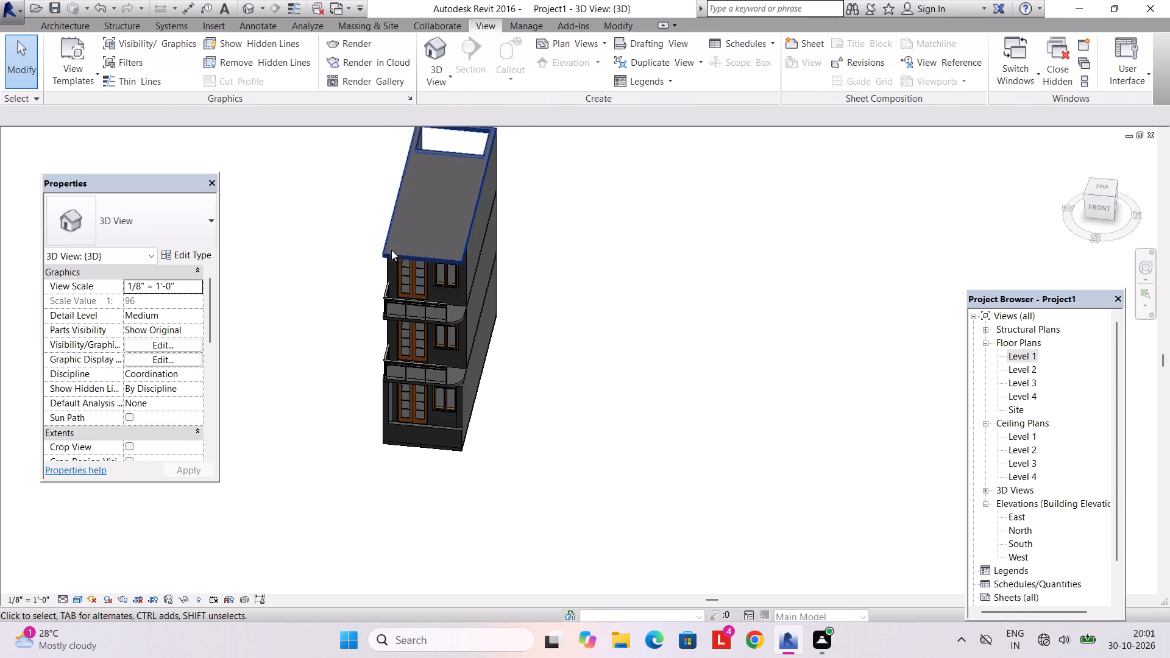
{"action": "middle_click_drag", "start_coordinate": [394, 261], "coordinate": [433, 182], "text": "shift"}
{"action": "scroll", "coordinate": [505, 264], "scroll_direction": "up", "scroll_amount": 2}
{"action": "middle_click_drag", "start_coordinate": [503, 263], "coordinate": [481, 172], "text": "shift"}
{"action": "middle_click_drag", "start_coordinate": [470, 191], "coordinate": [491, 312]}
{"action": "middle_click_drag", "start_coordinate": [502, 292], "coordinate": [523, 222], "text": "shift"}
{"action": "middle_click_drag", "start_coordinate": [538, 252], "coordinate": [506, 281]}
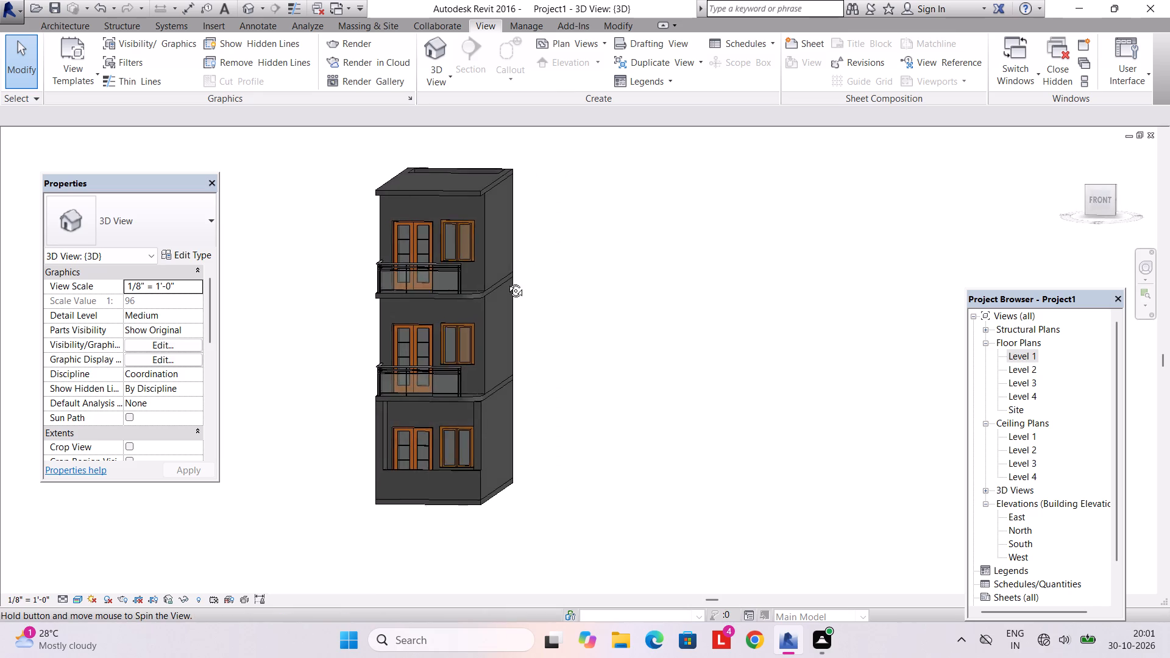
Orbit to the house's front and configure Microsoft Print to PDF for portrait orientation and A4 paper.
{"action": "middle_click_drag", "start_coordinate": [506, 281], "coordinate": [513, 263]}
{"action": "middle_click_drag", "start_coordinate": [513, 263], "coordinate": [535, 266]}
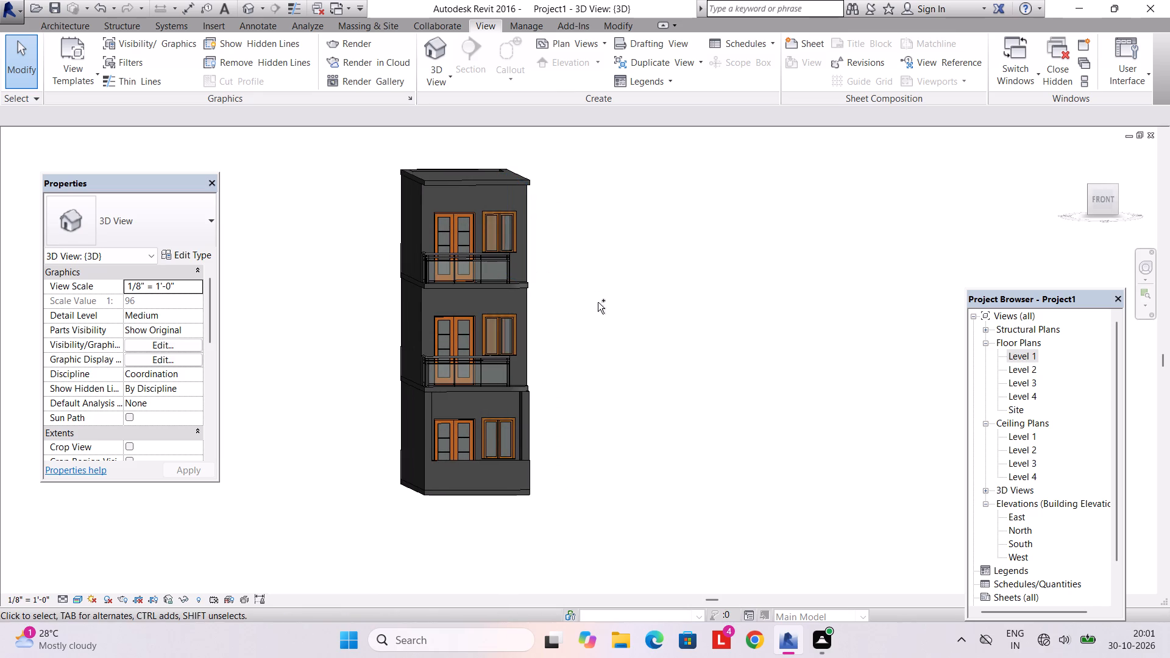
{"action": "key", "text": "ctrl+p"}
{"action": "left_click", "coordinate": [737, 169]}
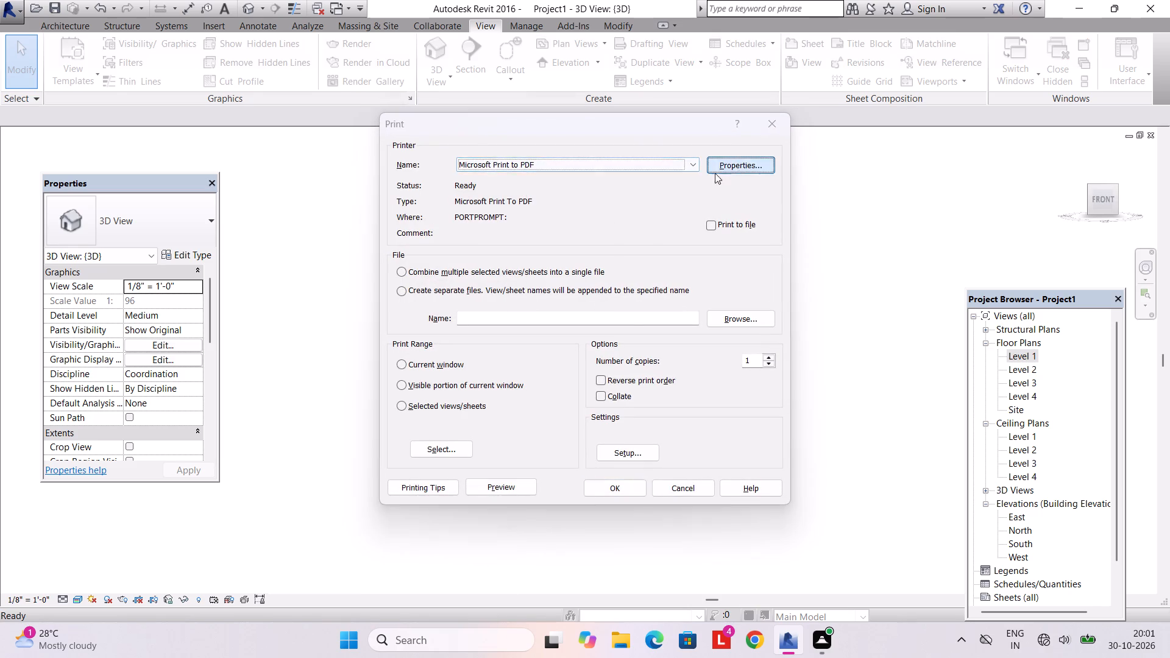
{"action": "left_click", "coordinate": [535, 203]}
{"action": "left_click", "coordinate": [518, 230]}
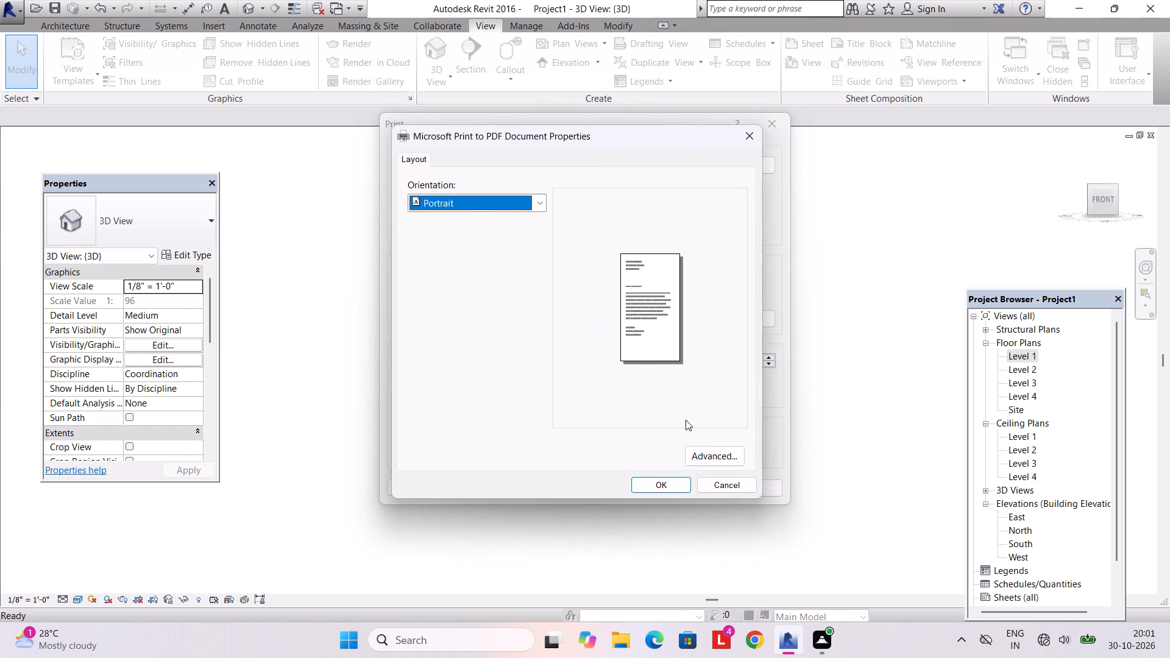
{"action": "left_click", "coordinate": [703, 460]}
{"action": "left_click", "coordinate": [598, 186]}
{"action": "scroll", "coordinate": [589, 277], "scroll_direction": "up", "scroll_amount": 9}
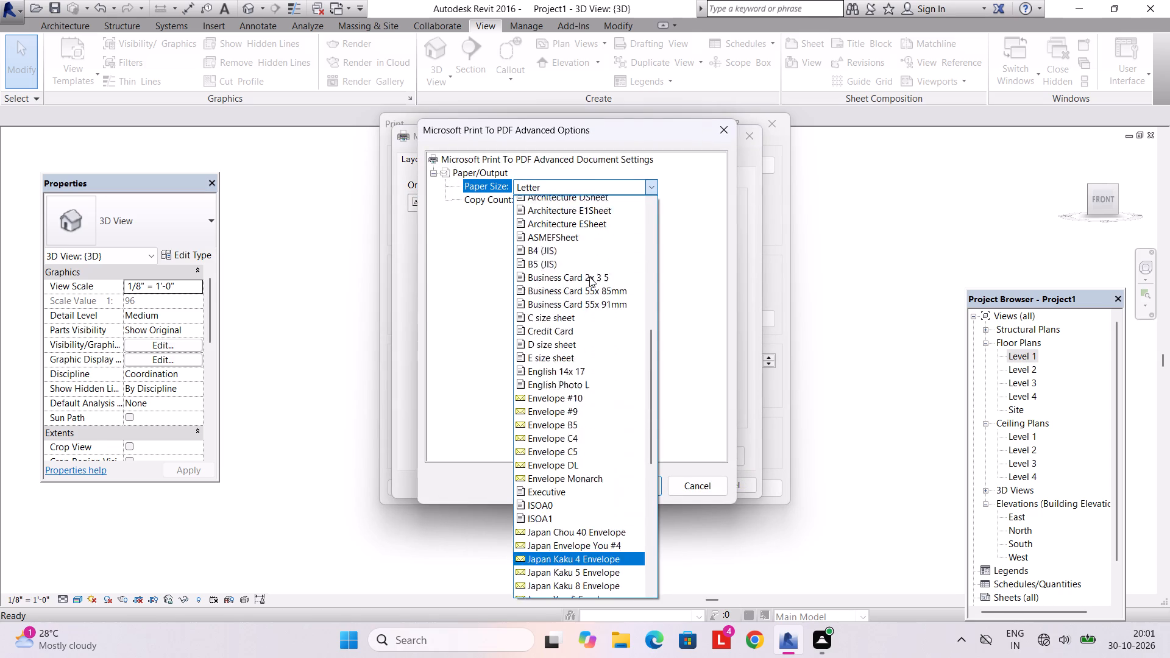
{"action": "left_click", "coordinate": [572, 206]}
{"action": "left_click", "coordinate": [646, 497]}
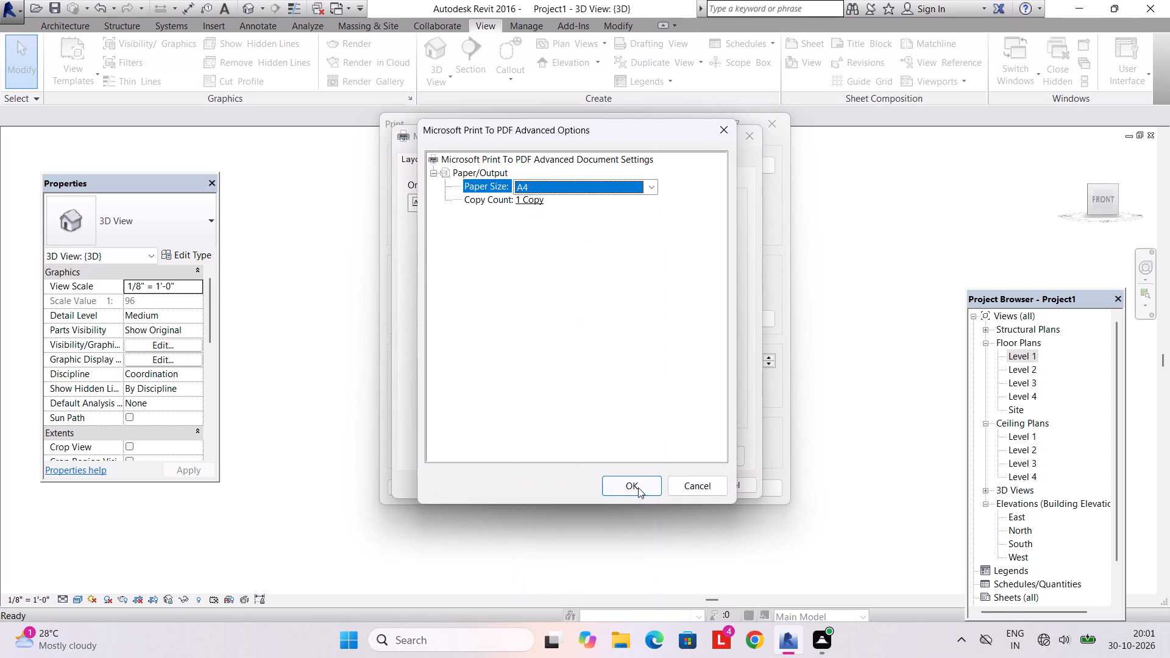
{"action": "left_click", "coordinate": [634, 483]}
{"action": "left_click", "coordinate": [649, 485]}
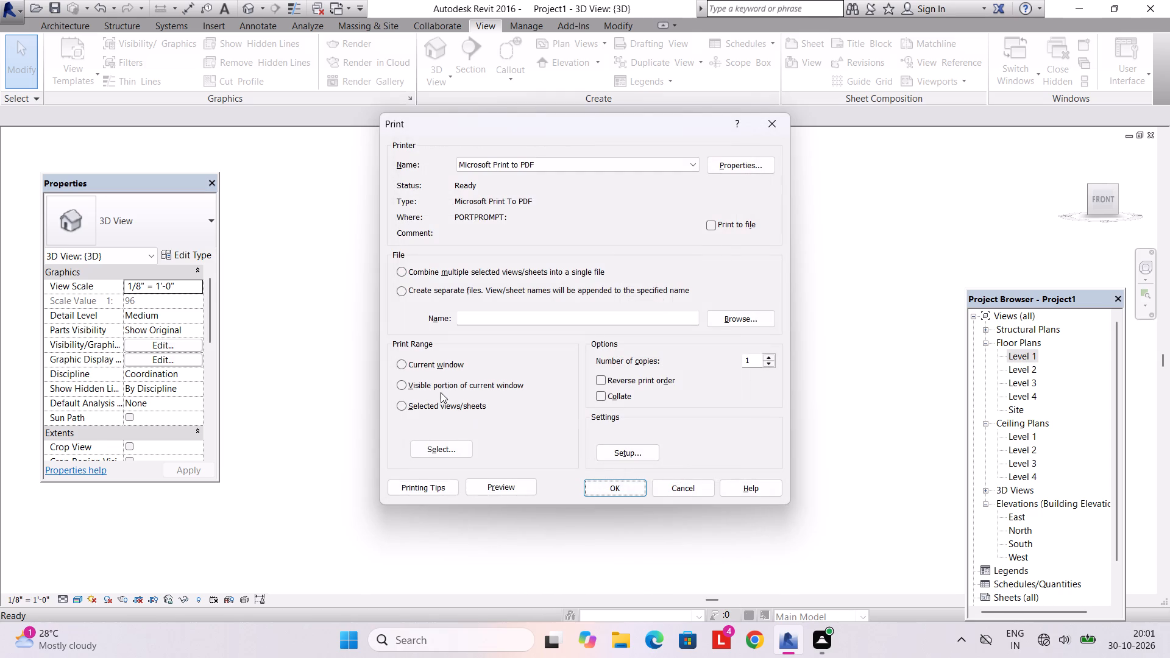
Print the current 3D window to the FUJI REVIT PDF folder as a PDF named g+2 10'X30' house plan.
{"action": "left_click", "coordinate": [414, 359]}
{"action": "left_click", "coordinate": [600, 479]}
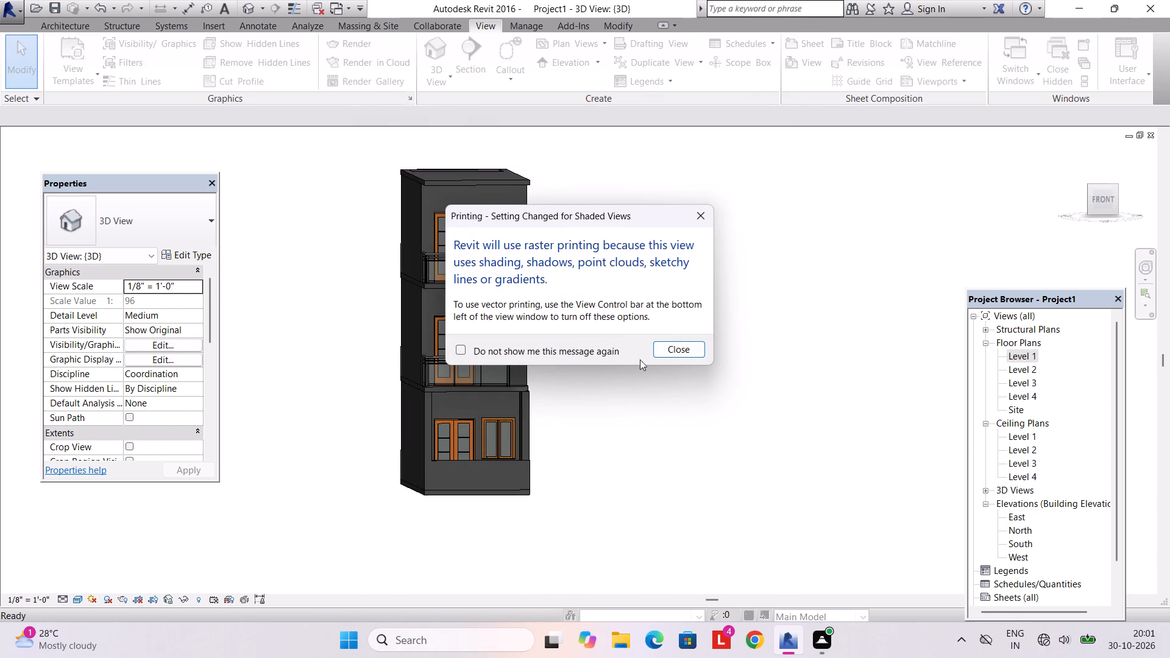
{"action": "left_click", "coordinate": [686, 342]}
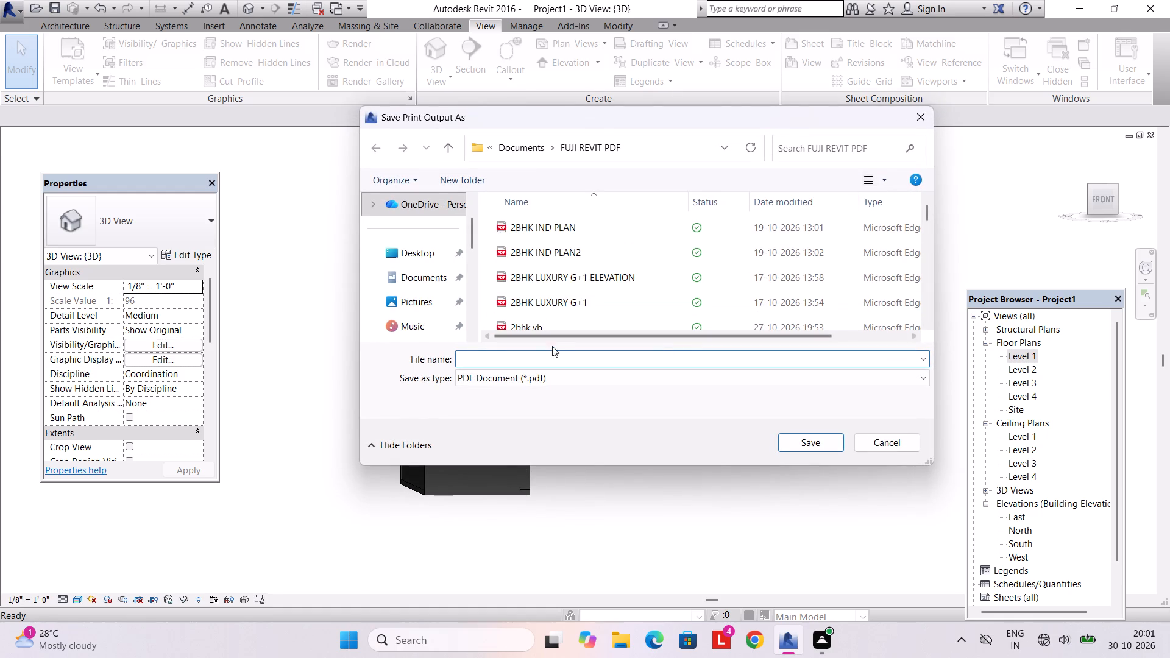
{"action": "left_click", "coordinate": [562, 364]}
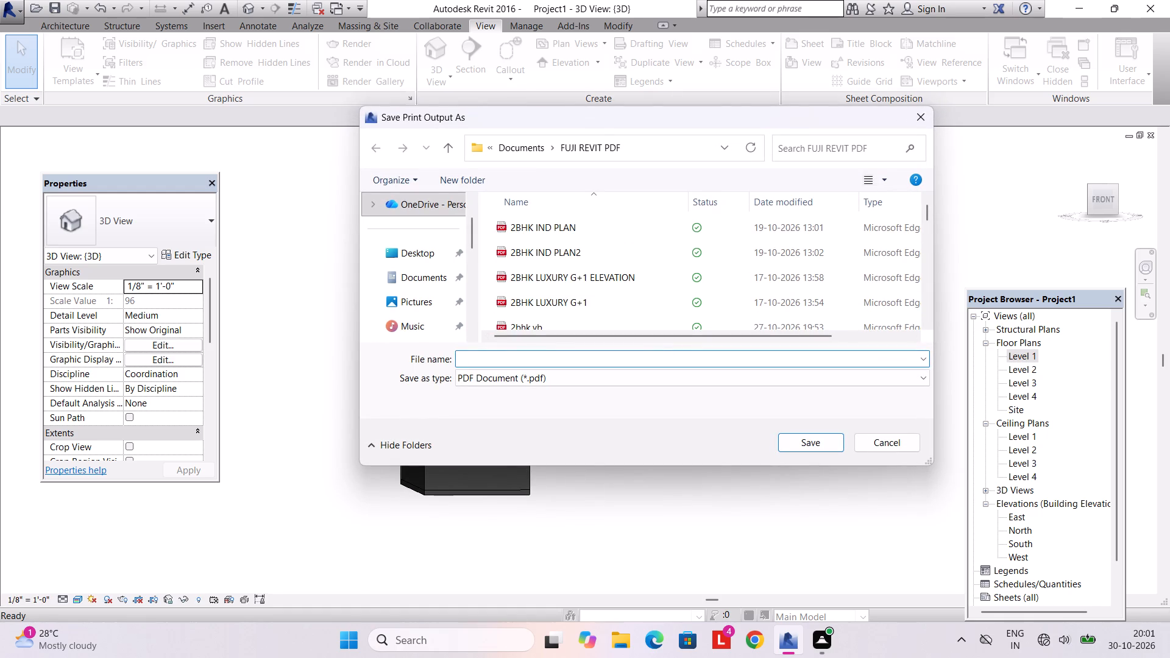
{"action": "key", "text": "g"}
{"action": "type", "text": "+2"}
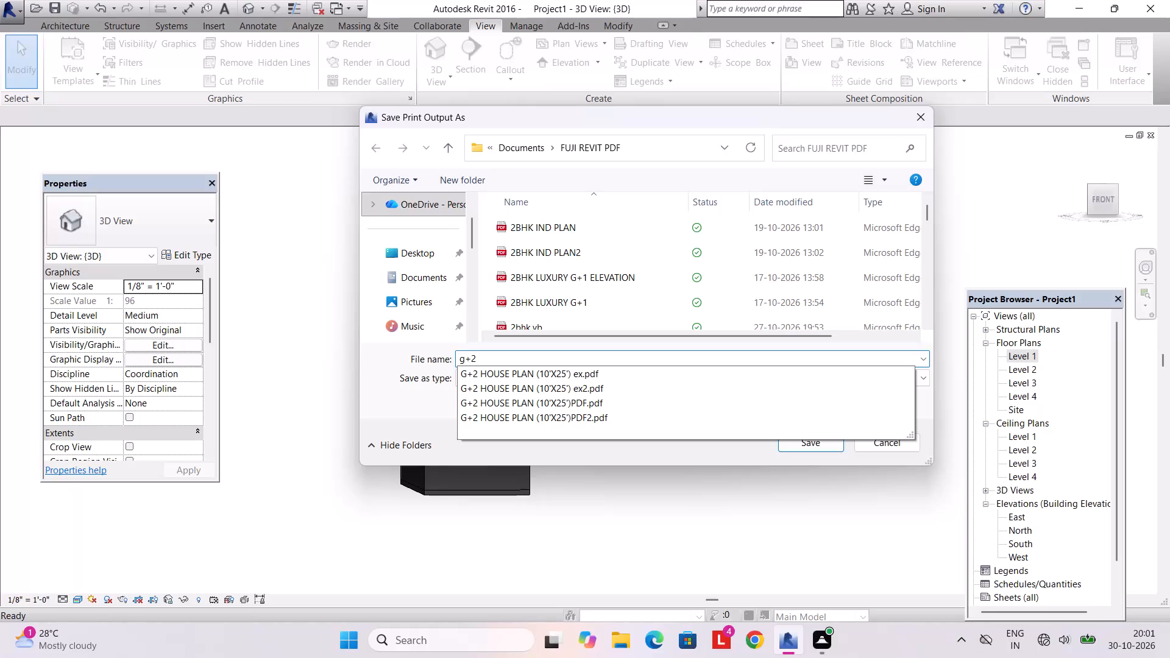
{"action": "key", "text": "space"}
{"action": "type", "text": "10'"}
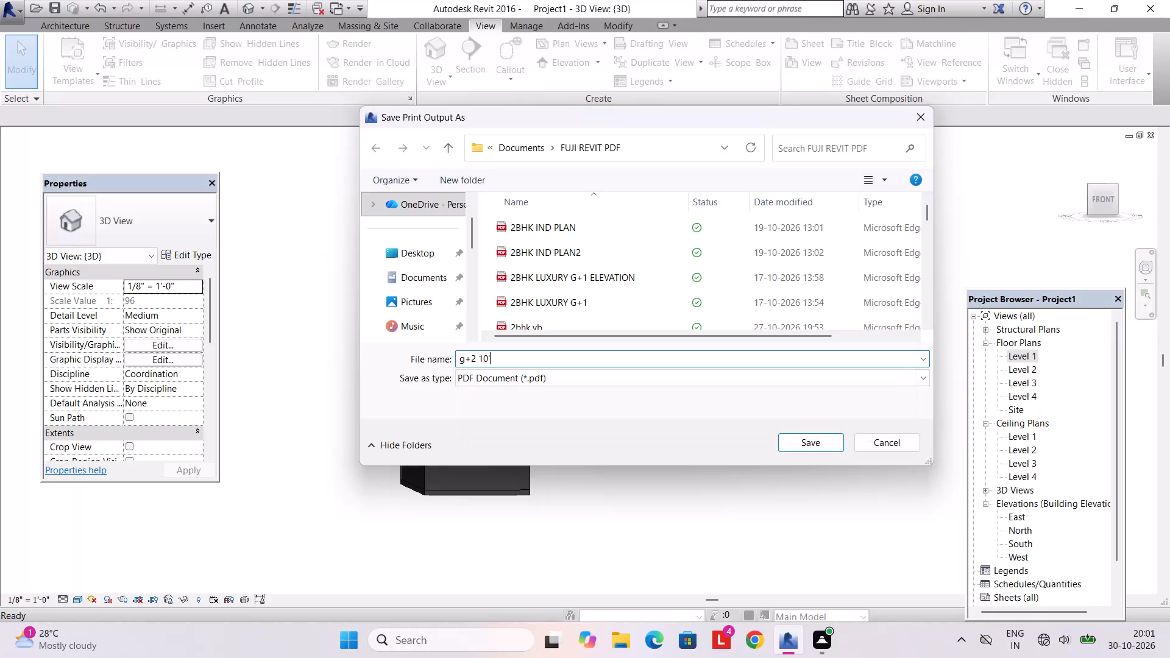
{"action": "type", "text": "X2"}
{"action": "key", "text": "BackSpace"}
{"action": "type", "text": "30'"}
{"action": "key", "text": "space"}
{"action": "type", "text": "house plan"}
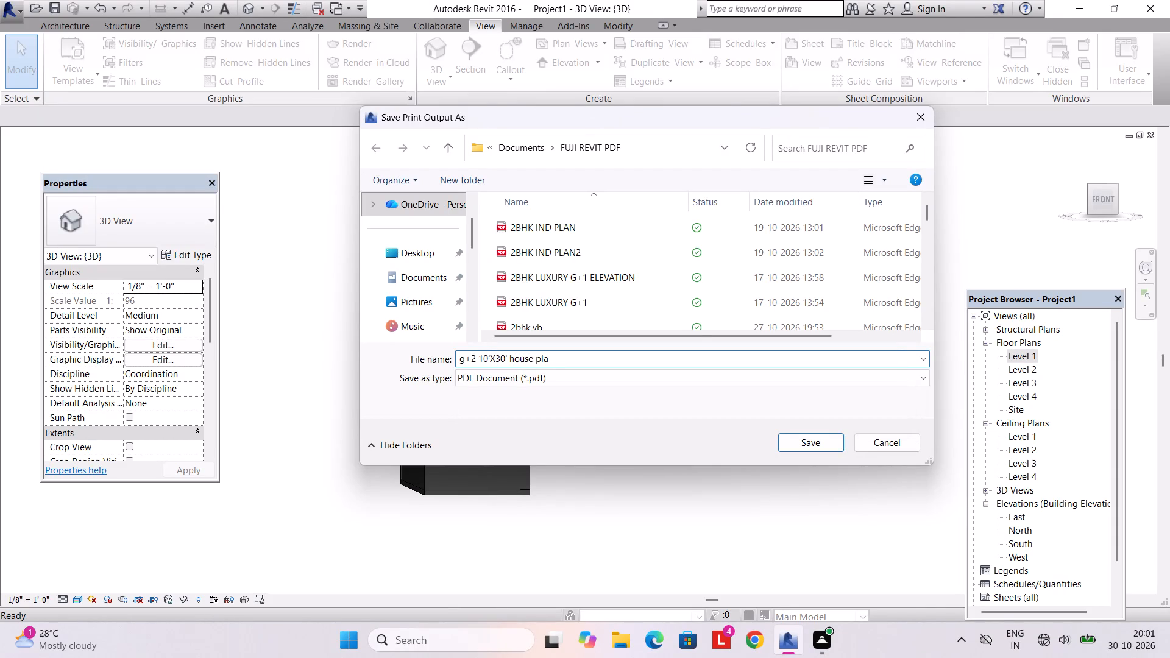
{"action": "key", "text": "Return"}
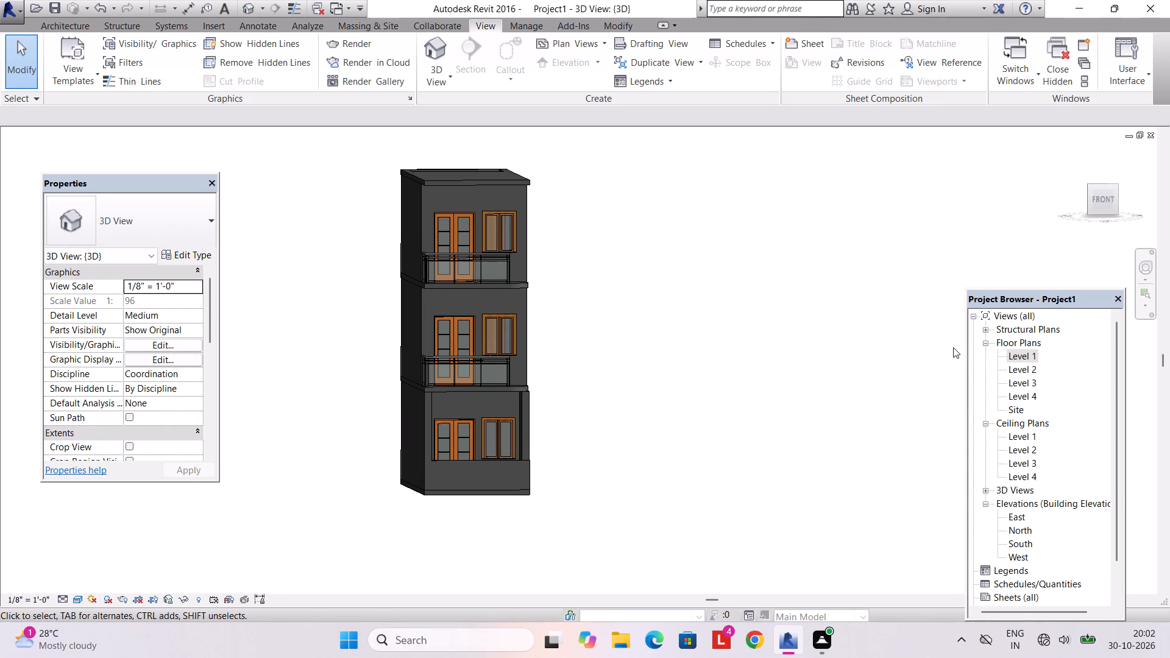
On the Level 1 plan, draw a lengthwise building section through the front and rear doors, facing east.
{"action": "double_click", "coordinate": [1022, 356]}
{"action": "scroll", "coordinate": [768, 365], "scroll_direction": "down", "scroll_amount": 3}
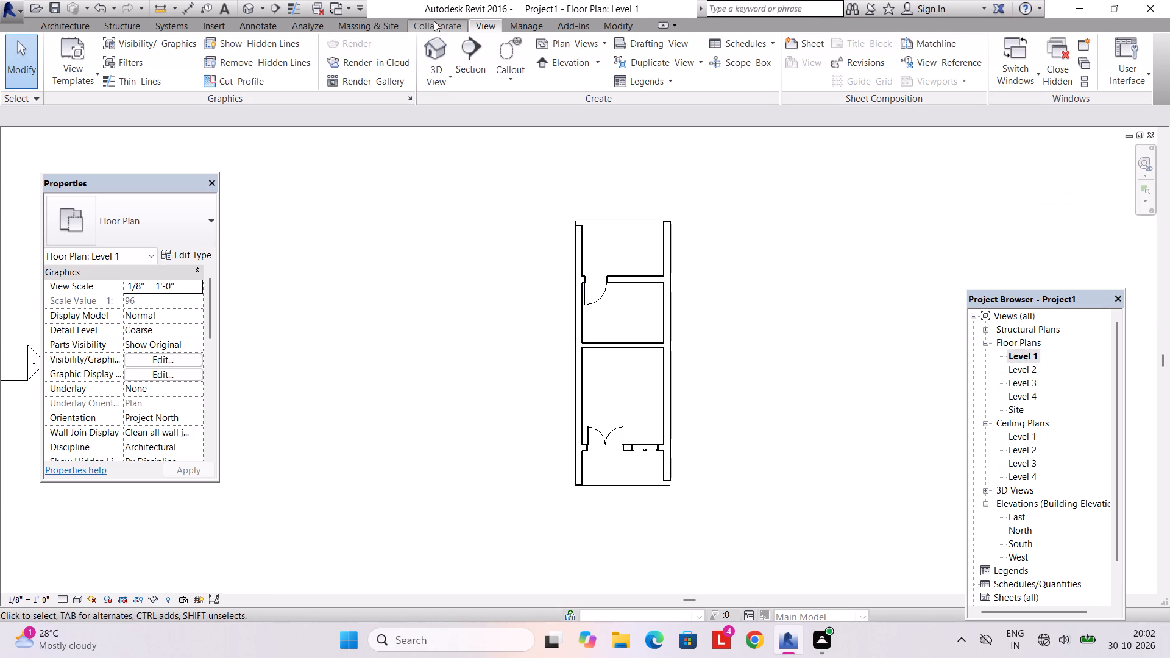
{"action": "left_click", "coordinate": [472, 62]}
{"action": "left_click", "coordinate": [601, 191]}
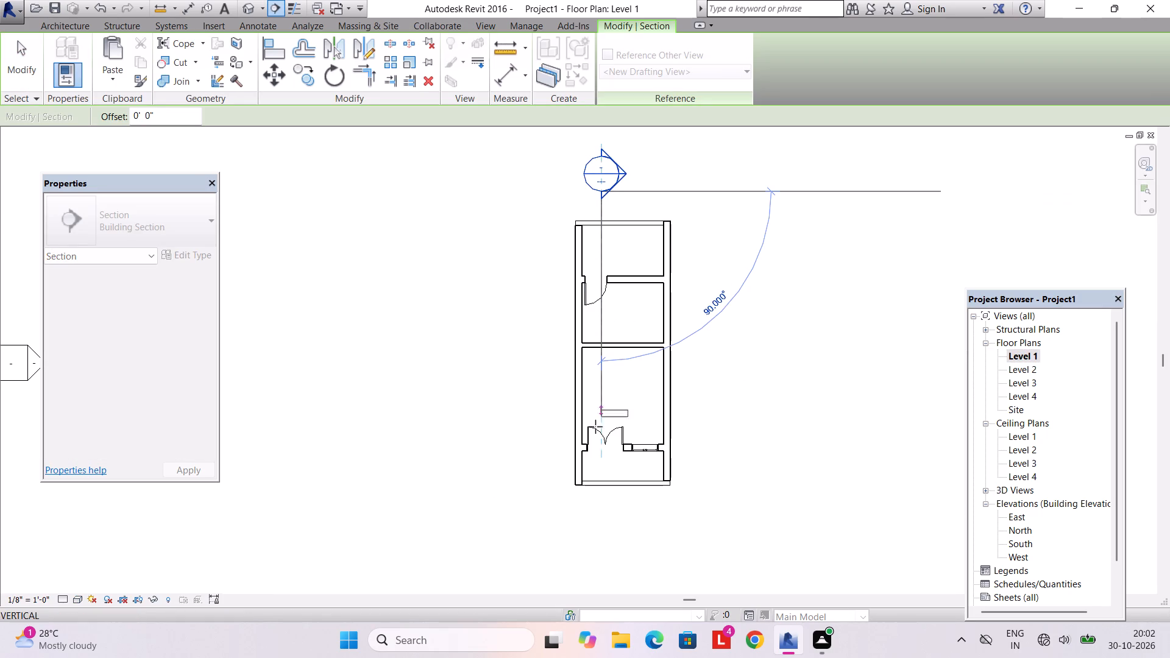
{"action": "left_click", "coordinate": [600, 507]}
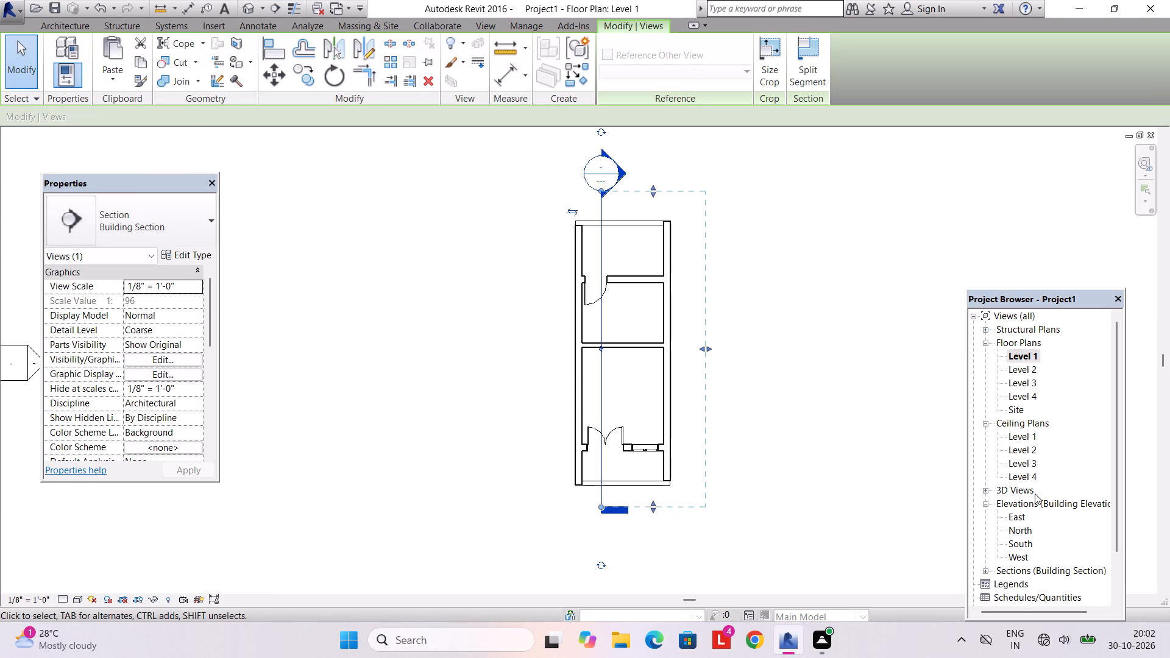
Open the new section view and examine the floor slabs, walls and levels of all storeys.
{"action": "double_click", "coordinate": [1033, 568]}
{"action": "double_click", "coordinate": [1026, 578]}
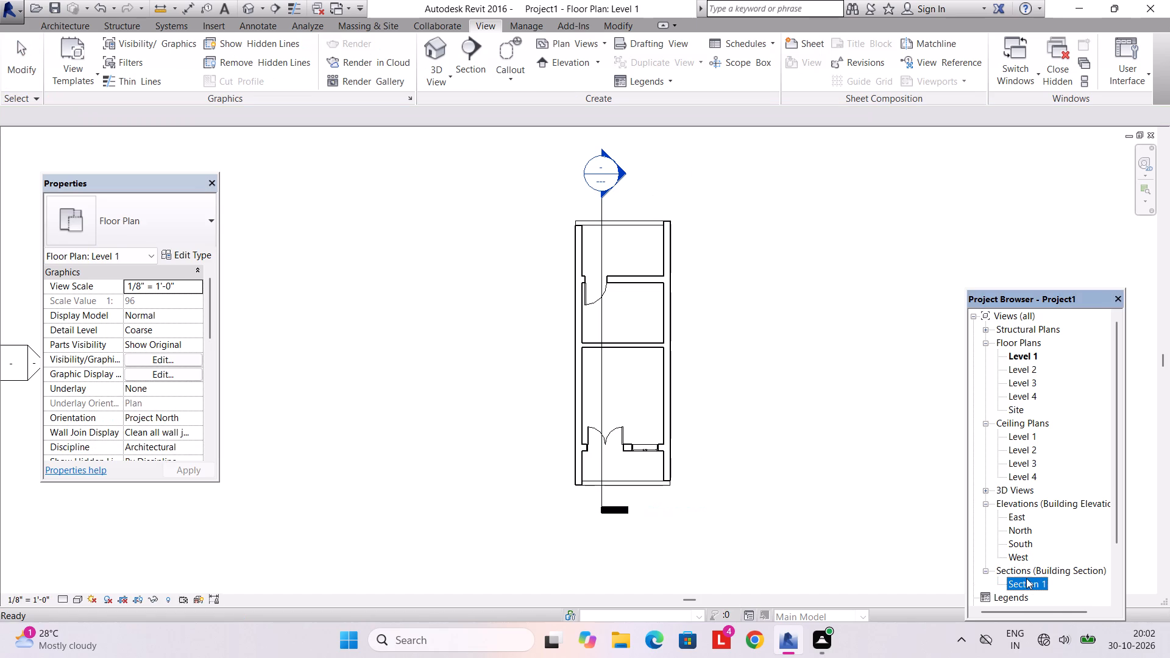
{"action": "scroll", "coordinate": [715, 450], "scroll_direction": "down", "scroll_amount": 3}
{"action": "scroll", "coordinate": [712, 450], "scroll_direction": "up", "scroll_amount": 3}
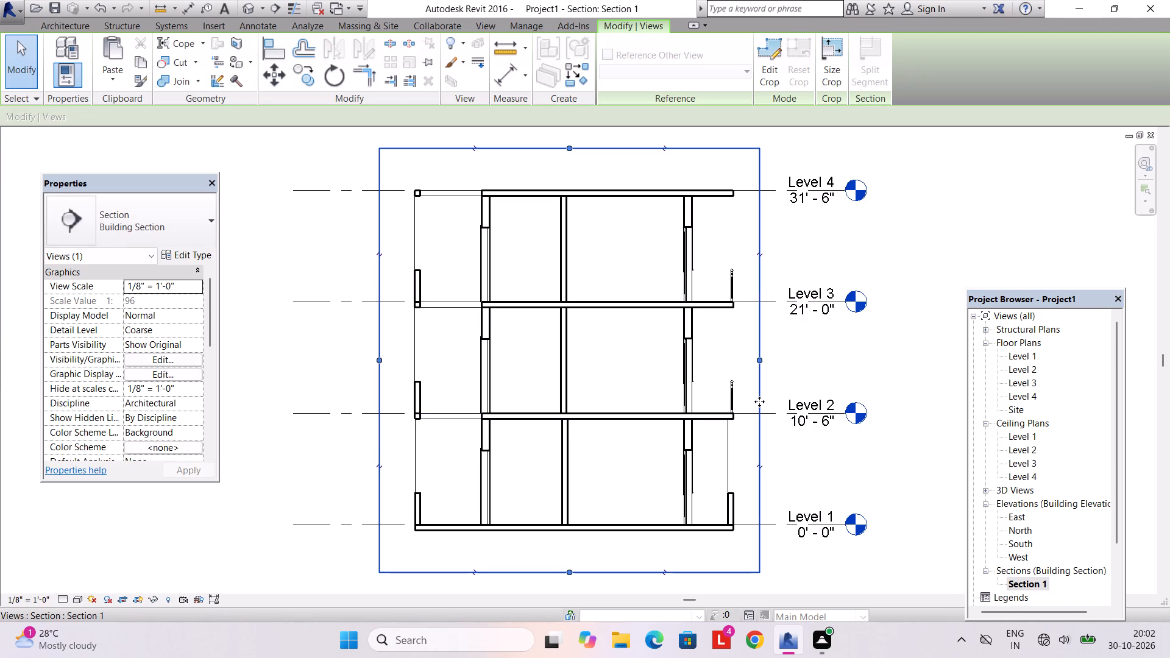
{"action": "scroll", "coordinate": [836, 361], "scroll_direction": "up", "scroll_amount": 2}
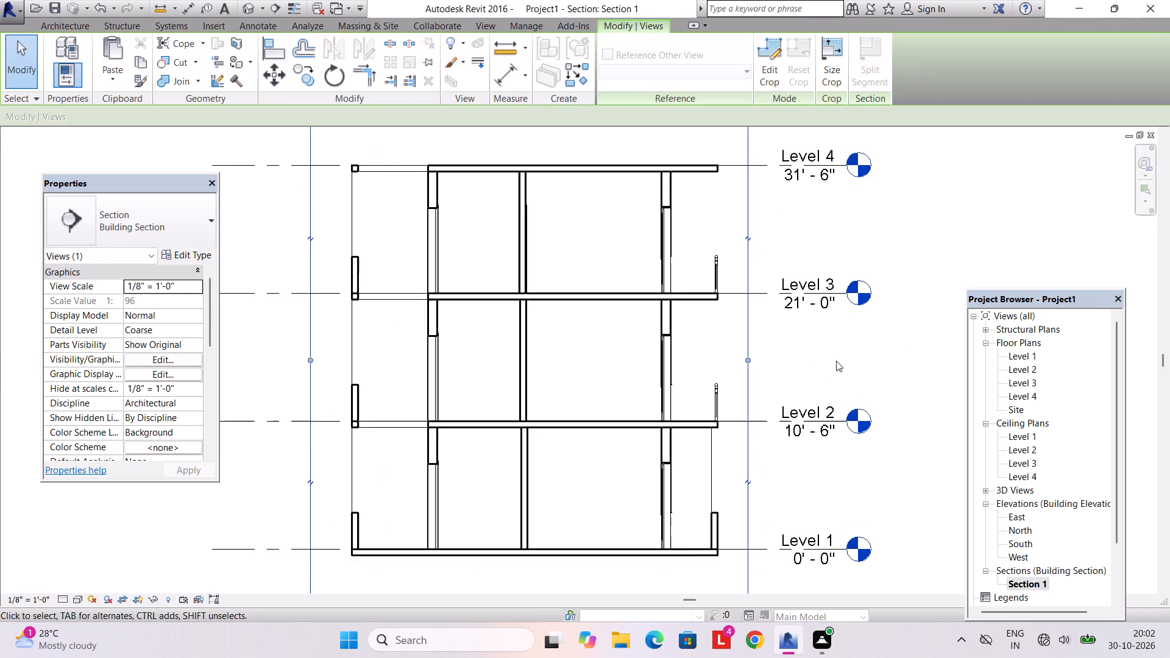
{"action": "scroll", "coordinate": [836, 361], "scroll_direction": "down", "scroll_amount": 4}
{"action": "scroll", "coordinate": [885, 358], "scroll_direction": "up", "scroll_amount": 1}
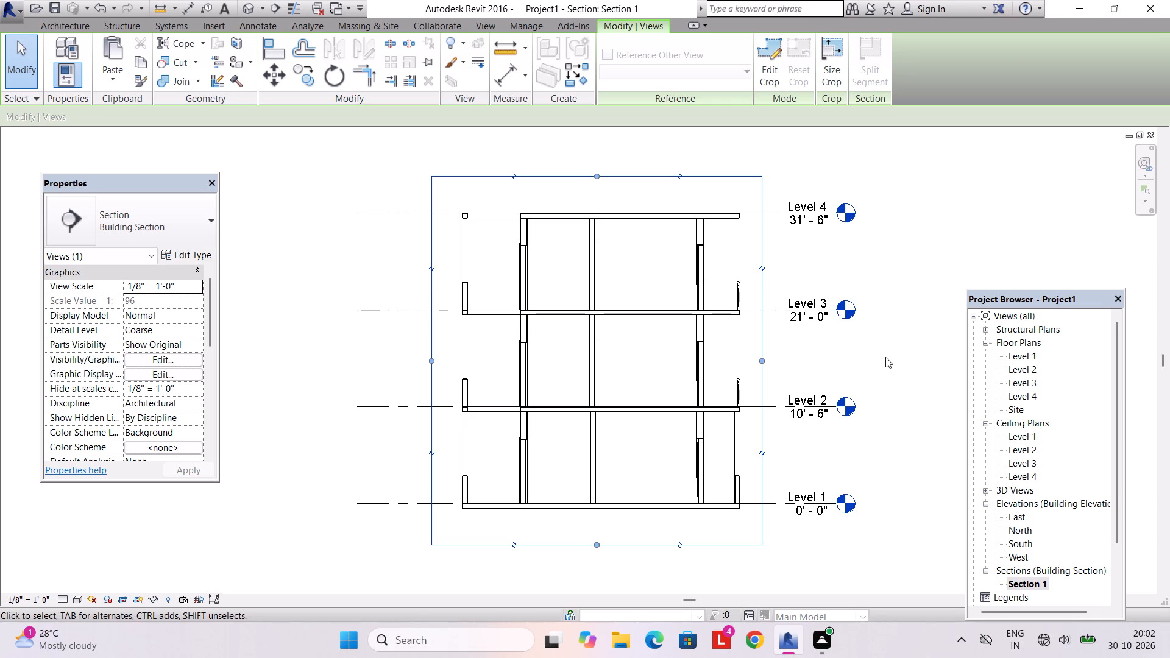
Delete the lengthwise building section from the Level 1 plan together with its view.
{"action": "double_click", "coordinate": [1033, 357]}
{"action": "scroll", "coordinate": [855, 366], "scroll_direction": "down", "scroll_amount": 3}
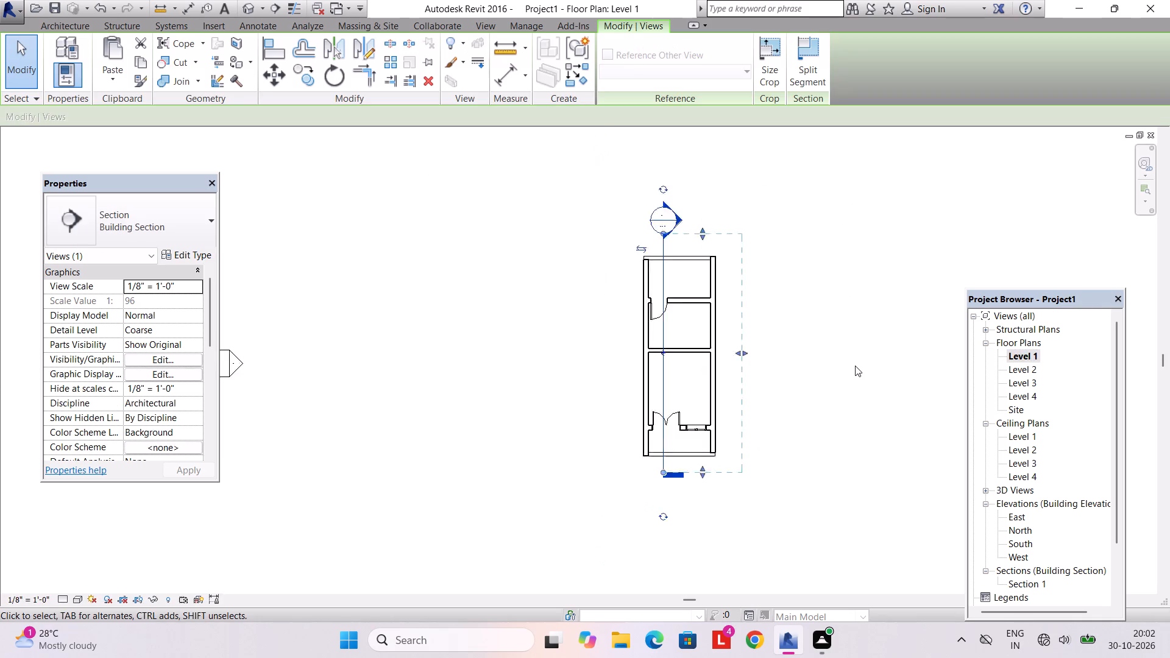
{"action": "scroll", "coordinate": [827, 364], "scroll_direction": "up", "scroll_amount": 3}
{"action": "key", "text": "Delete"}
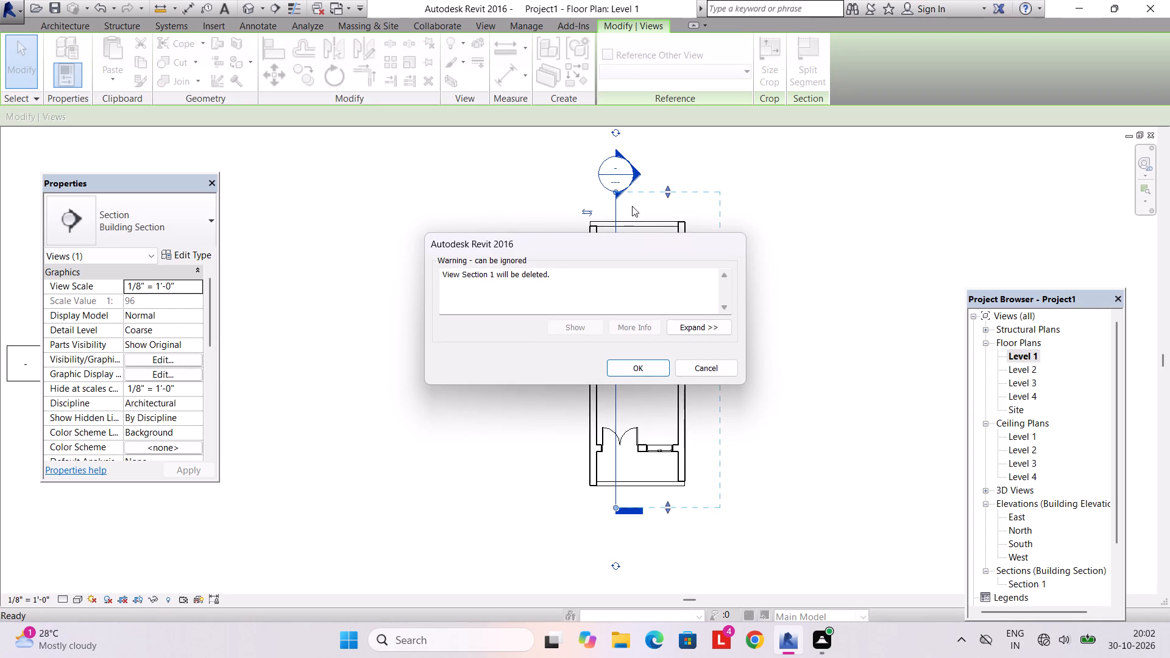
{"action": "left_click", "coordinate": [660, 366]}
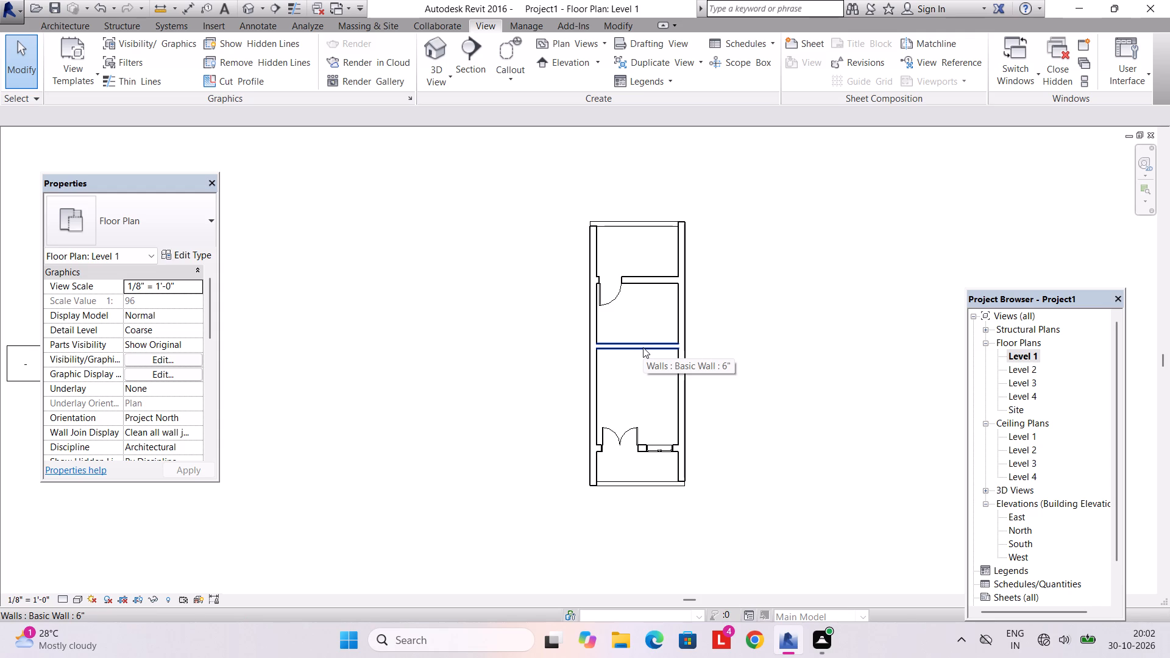
Examine the room layout on the Level 2 floor plan and return to the Level 1 plan.
{"action": "double_click", "coordinate": [1033, 364]}
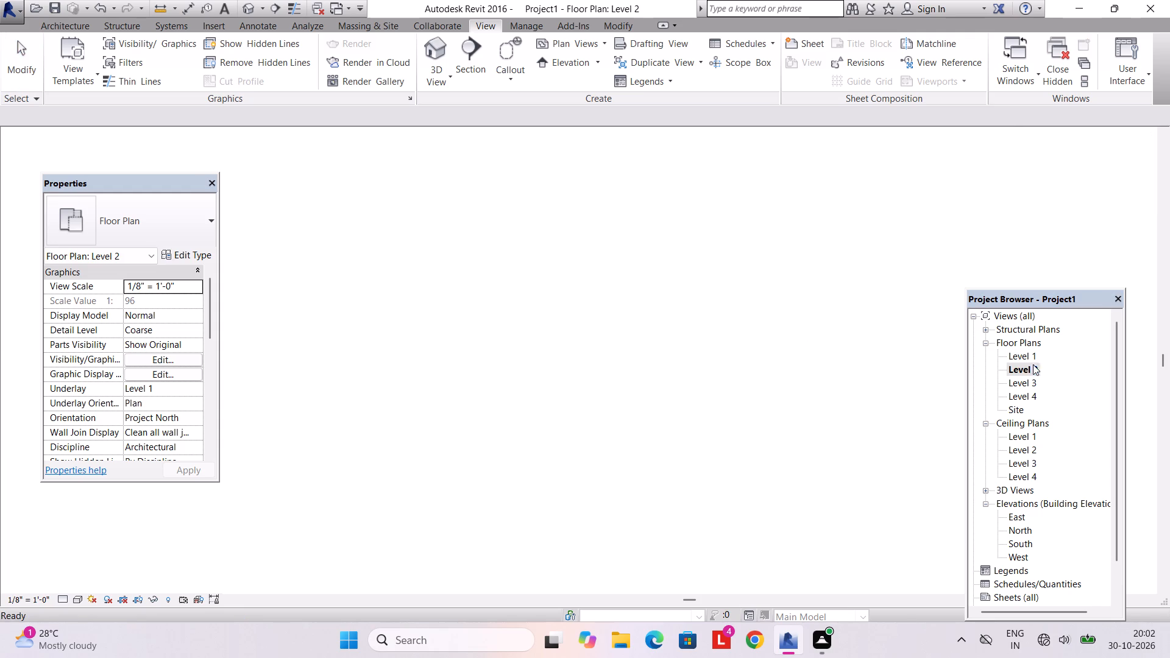
{"action": "scroll", "coordinate": [597, 368], "scroll_direction": "up", "scroll_amount": 2}
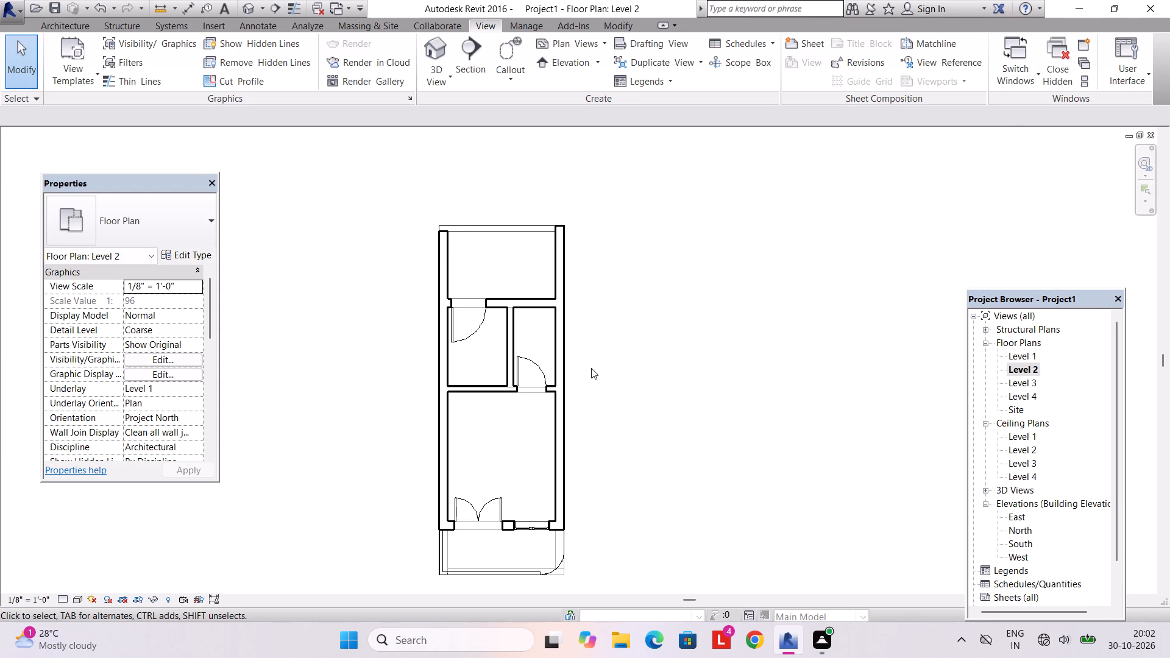
{"action": "double_click", "coordinate": [1028, 359]}
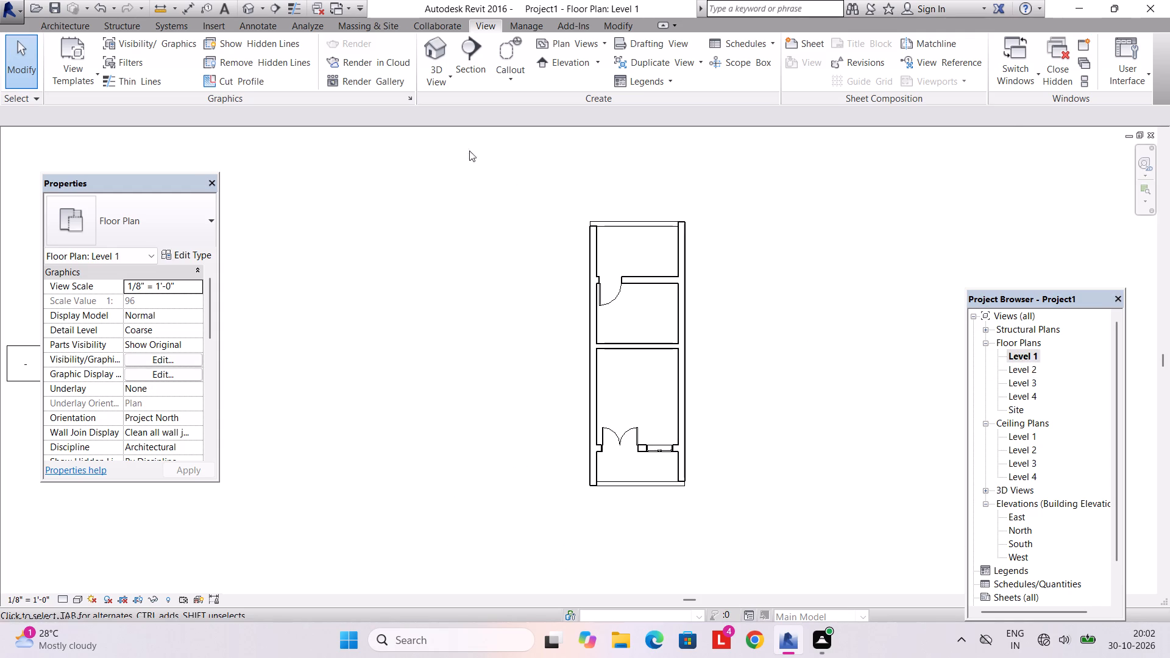
{"action": "left_click", "coordinate": [433, 81]}
{"action": "left_click", "coordinate": [433, 82]}
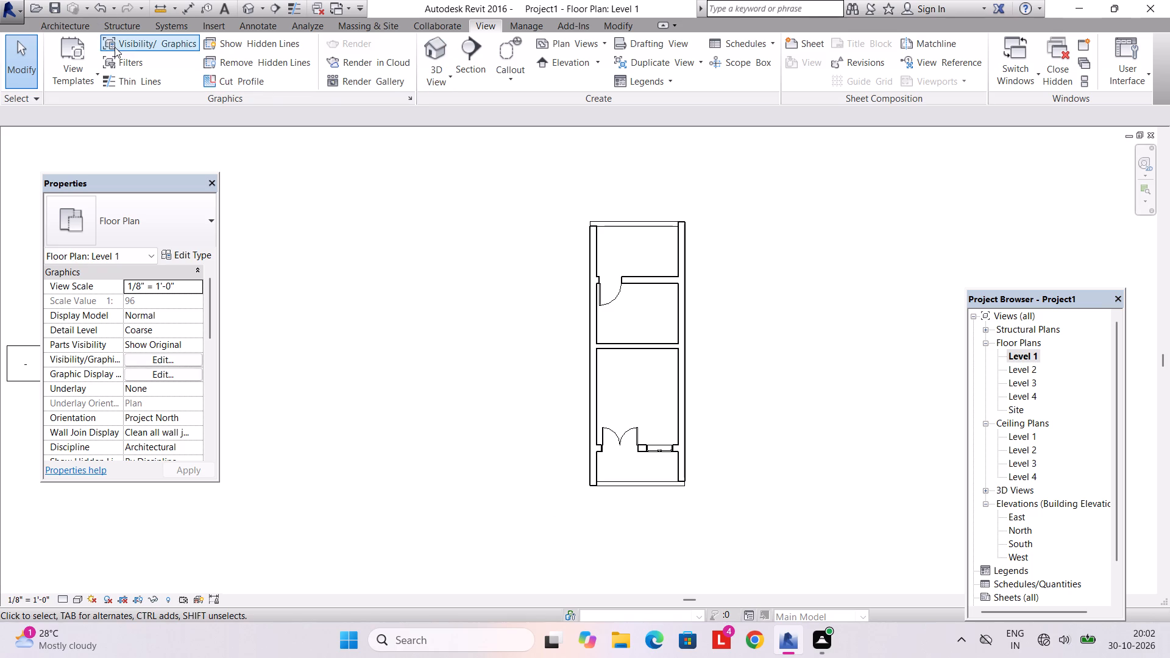
Load the Kitchenette - Small family from US Imperial, Specialty Equipment, Domestic, using the existing shared sub-component family in the project.
{"action": "left_click", "coordinate": [72, 27]}
{"action": "left_click", "coordinate": [179, 76]}
{"action": "left_click", "coordinate": [210, 116]}
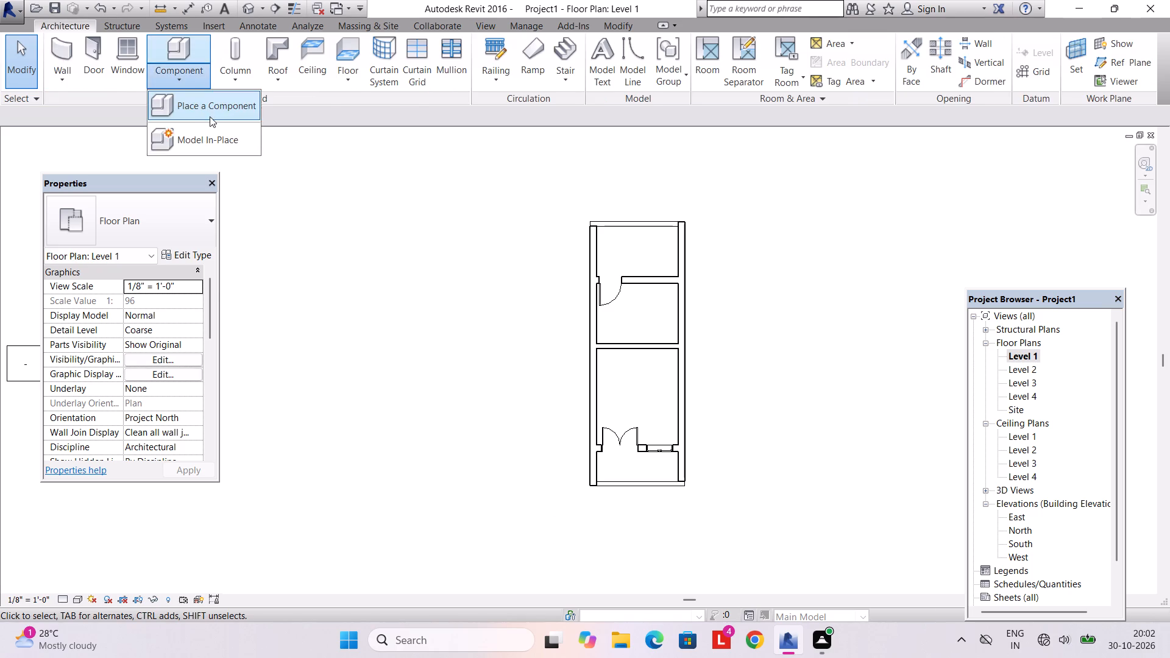
{"action": "left_click", "coordinate": [614, 74]}
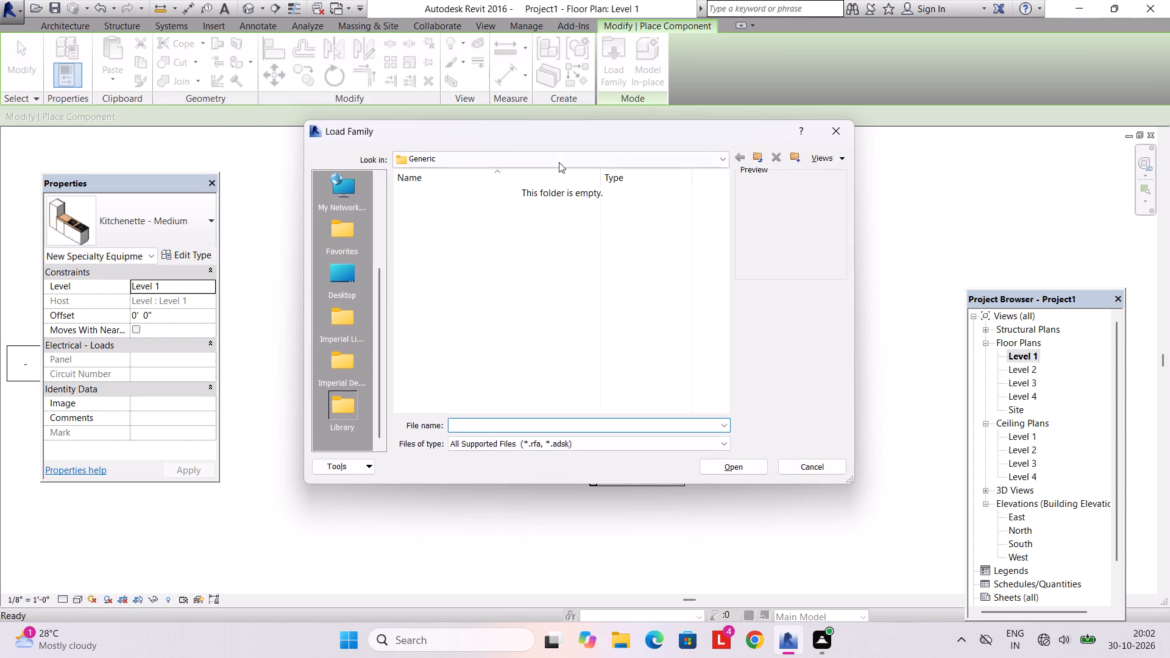
{"action": "left_click", "coordinate": [559, 162]}
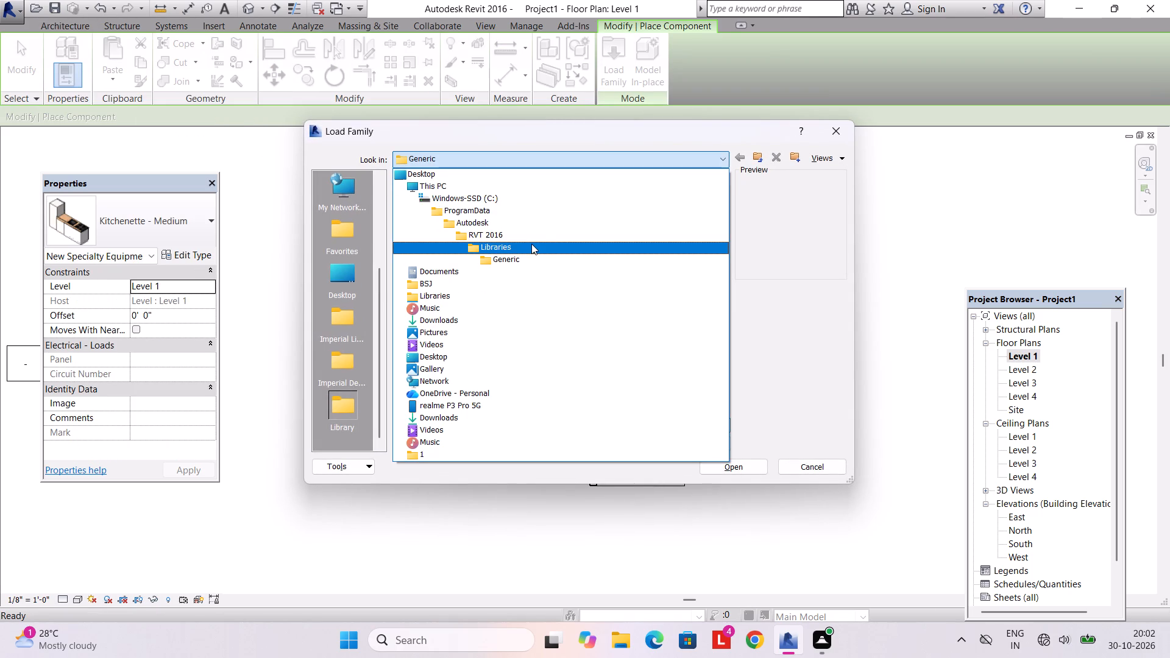
{"action": "left_click", "coordinate": [531, 246]}
{"action": "double_click", "coordinate": [512, 224]}
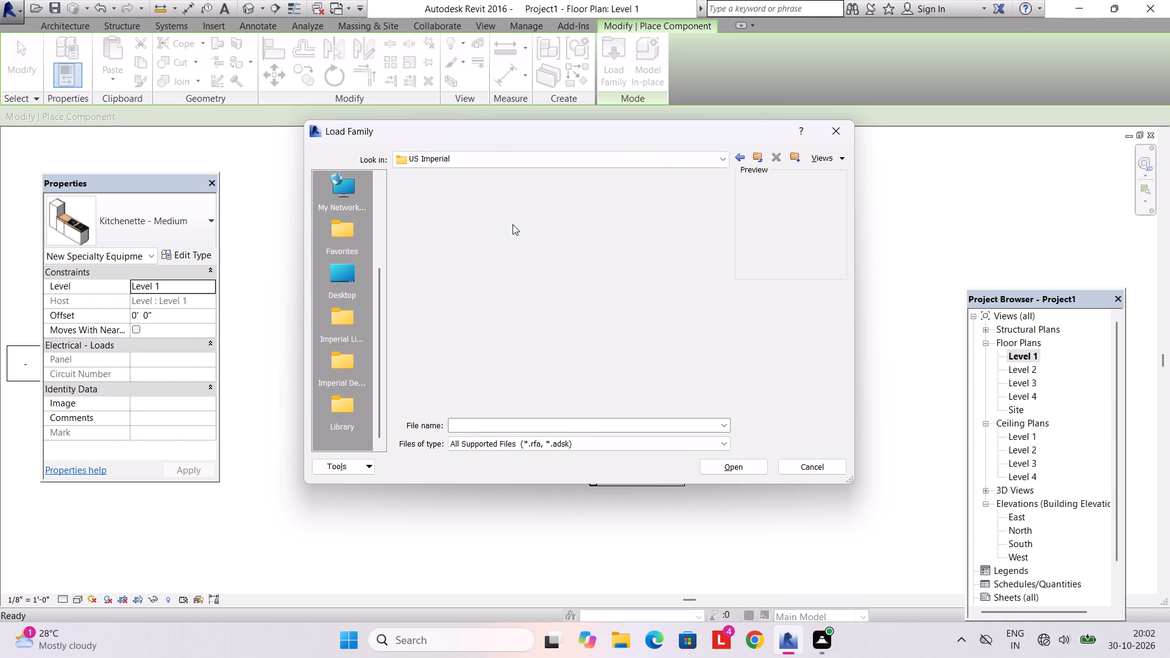
{"action": "scroll", "coordinate": [485, 288], "scroll_direction": "down", "scroll_amount": 9}
{"action": "double_click", "coordinate": [496, 235]}
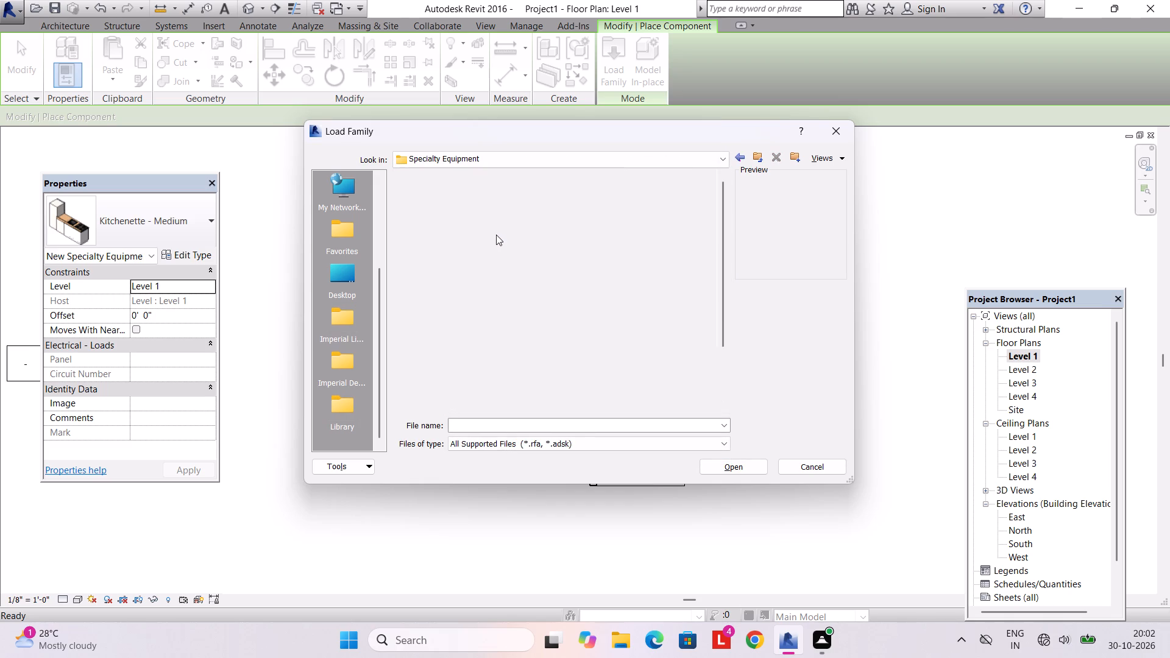
{"action": "left_click", "coordinate": [471, 219]}
{"action": "left_click", "coordinate": [471, 215]}
{"action": "triple_click", "coordinate": [471, 213]}
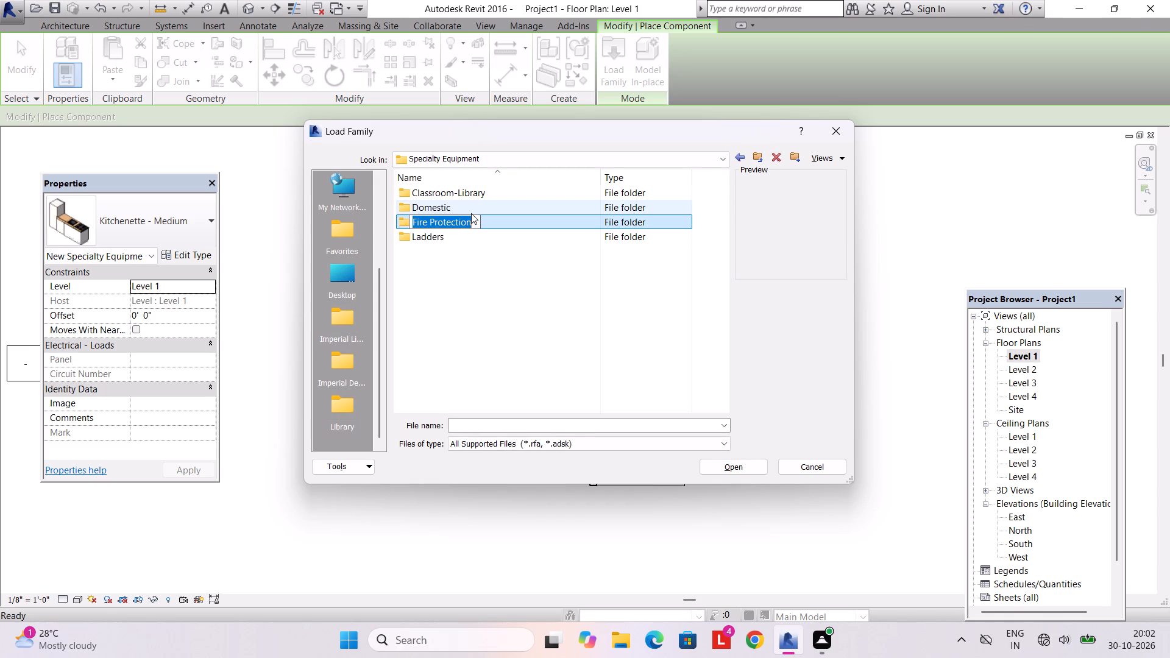
{"action": "left_click", "coordinate": [471, 213]}
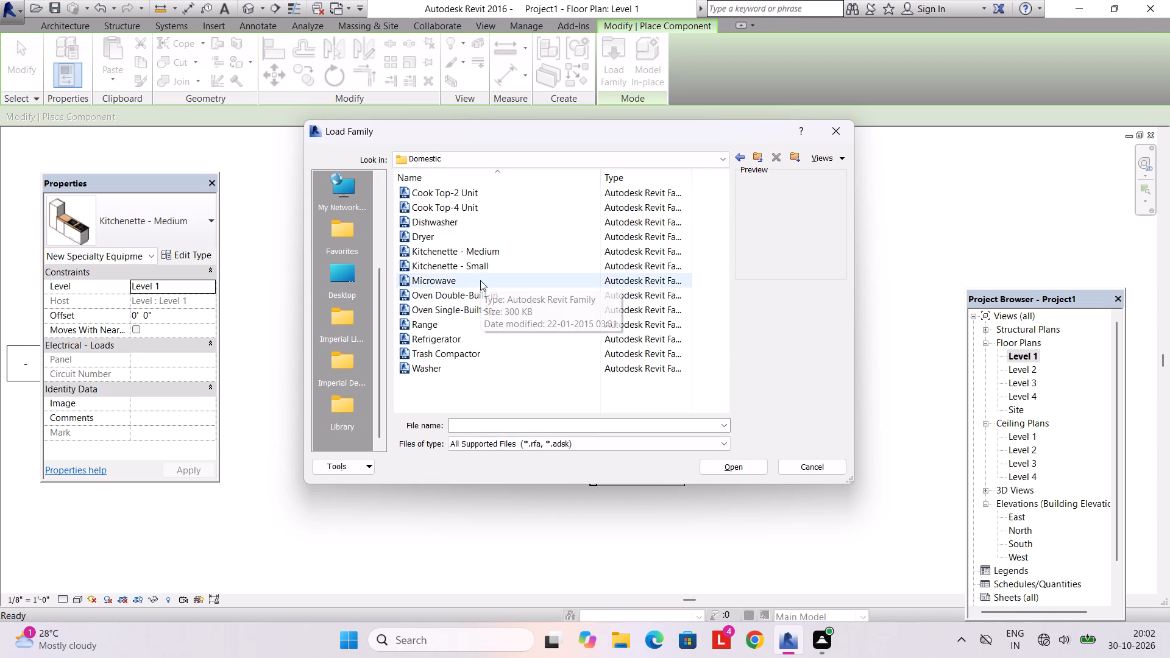
{"action": "left_click", "coordinate": [483, 266]}
{"action": "left_click", "coordinate": [729, 462]}
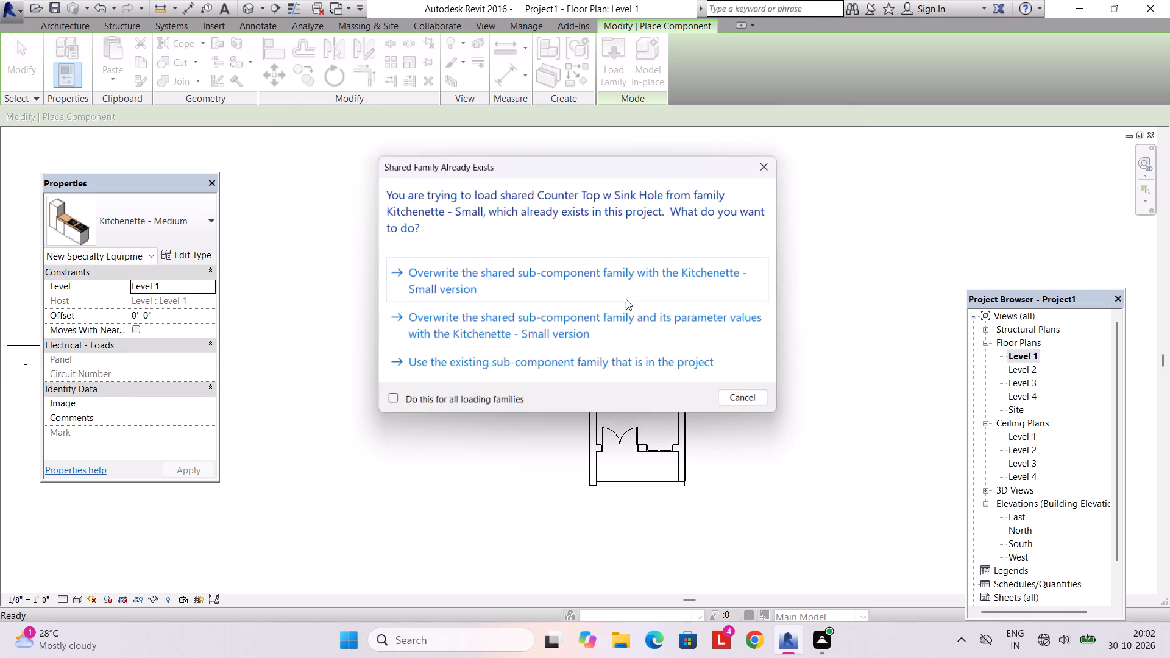
{"action": "scroll", "coordinate": [628, 297], "scroll_direction": "up", "scroll_amount": 2}
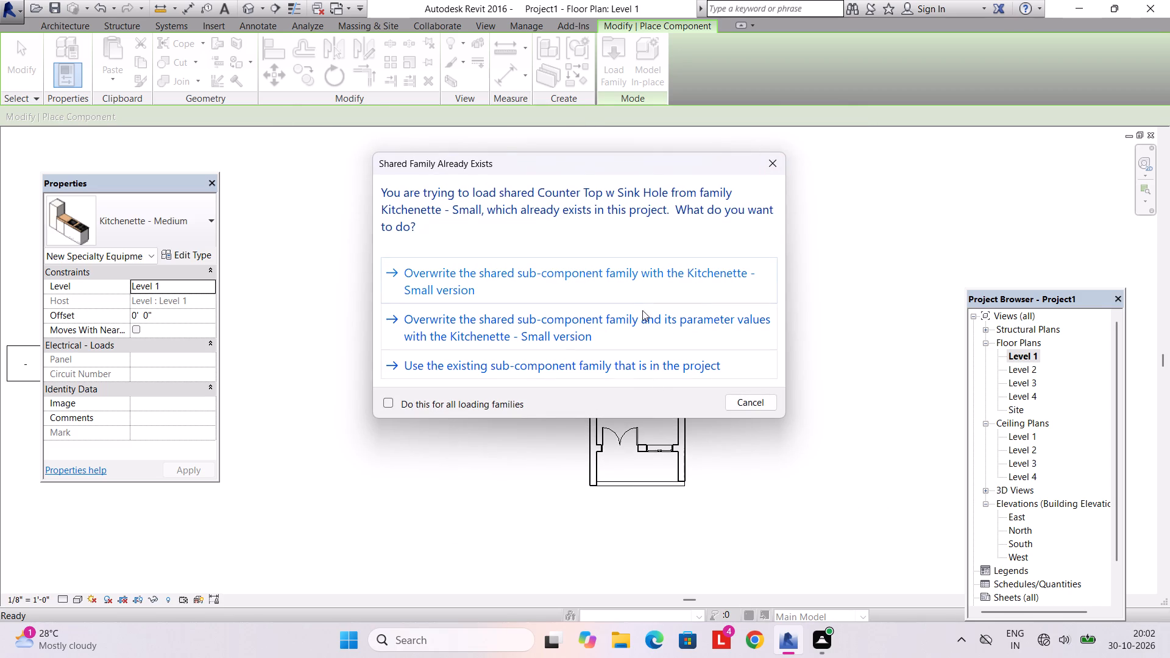
{"action": "left_click", "coordinate": [648, 372]}
Place the 54" Kitchenette - Small in the Level 1 middle room, along the rear partition wall beside the door swing.
{"action": "scroll", "coordinate": [645, 324], "scroll_direction": "up", "scroll_amount": 5}
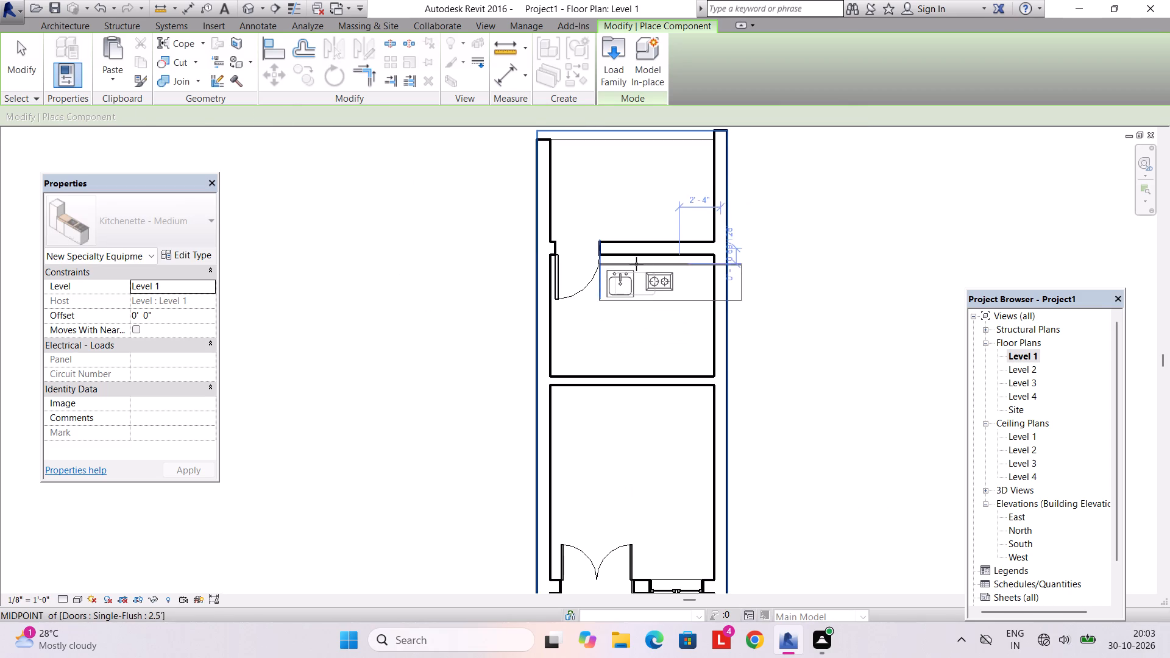
{"action": "scroll", "coordinate": [636, 264], "scroll_direction": "up", "scroll_amount": 4}
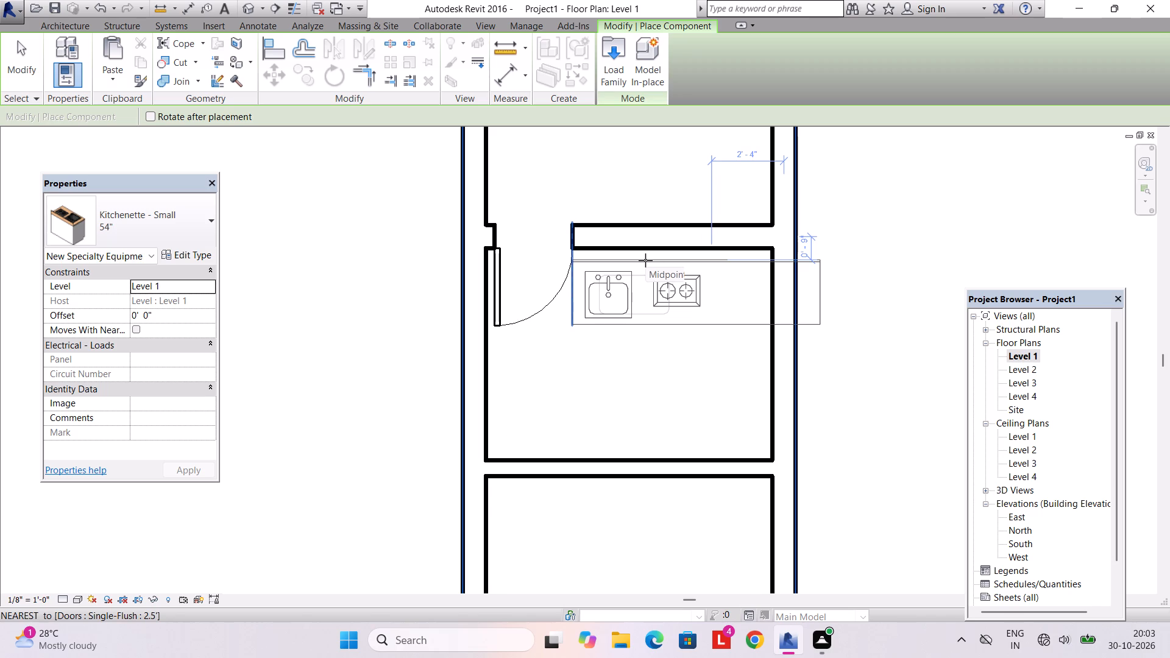
{"action": "left_click", "coordinate": [648, 260]}
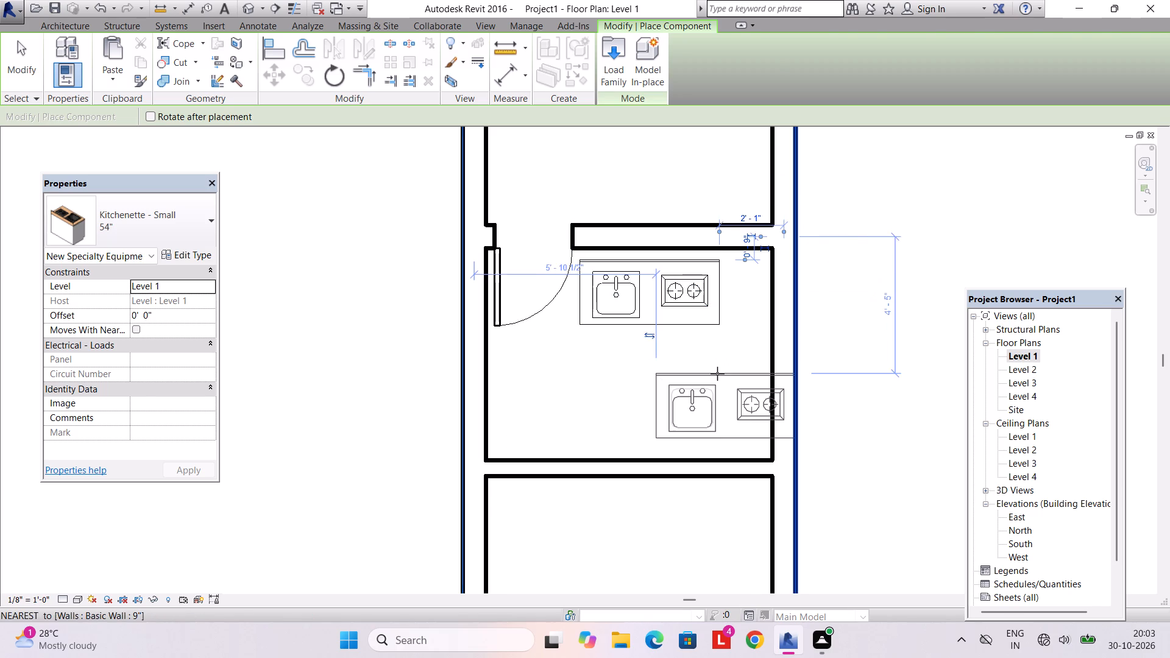
{"action": "key", "text": "Escape"}
{"action": "key", "text": "Escape"}
{"action": "scroll", "coordinate": [674, 321], "scroll_direction": "down", "scroll_amount": 4}
{"action": "scroll", "coordinate": [684, 326], "scroll_direction": "up", "scroll_amount": 3}
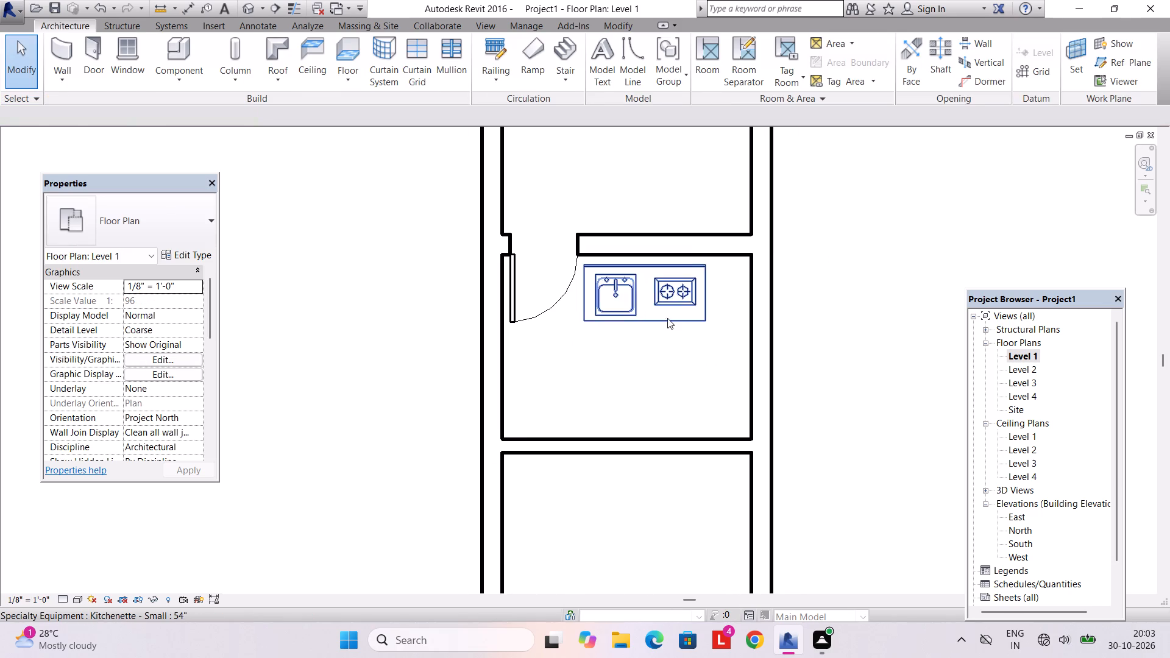
Nudge the kitchenette three increments east, away from the door swing.
{"action": "left_click", "coordinate": [667, 318]}
{"action": "key", "text": "Right"}
{"action": "key", "text": "Right"}
{"action": "key", "text": "Right"}
{"action": "key", "text": "Escape"}
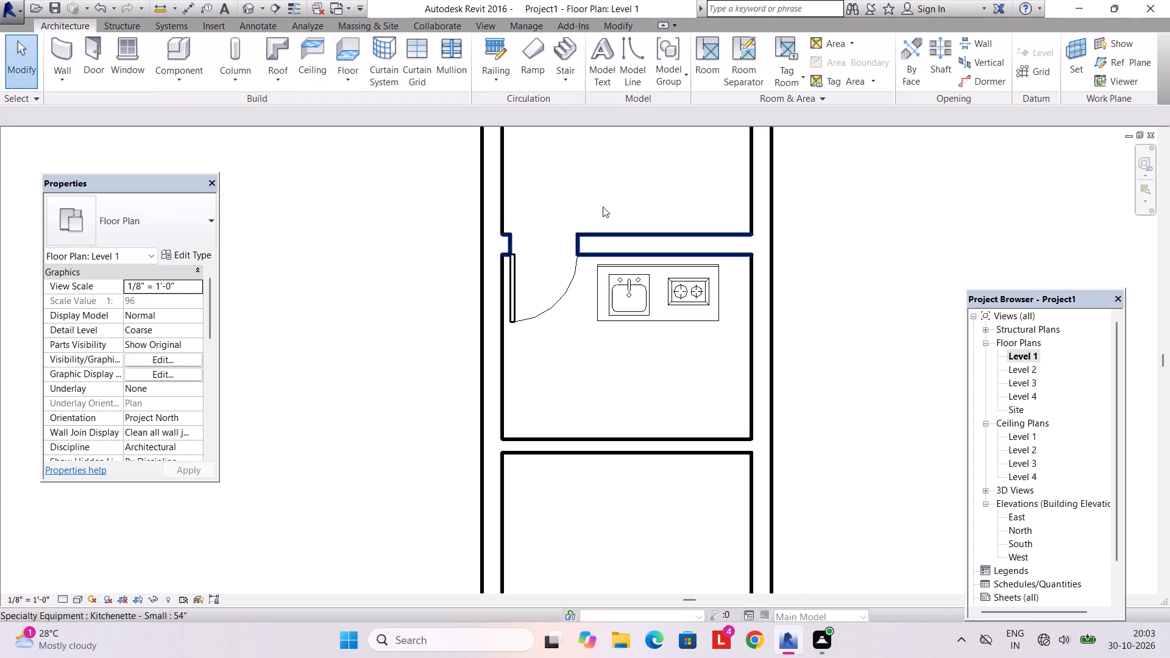
Preview the seating families in the US Imperial Furniture library and load the Sofa family.
{"action": "left_click", "coordinate": [182, 63]}
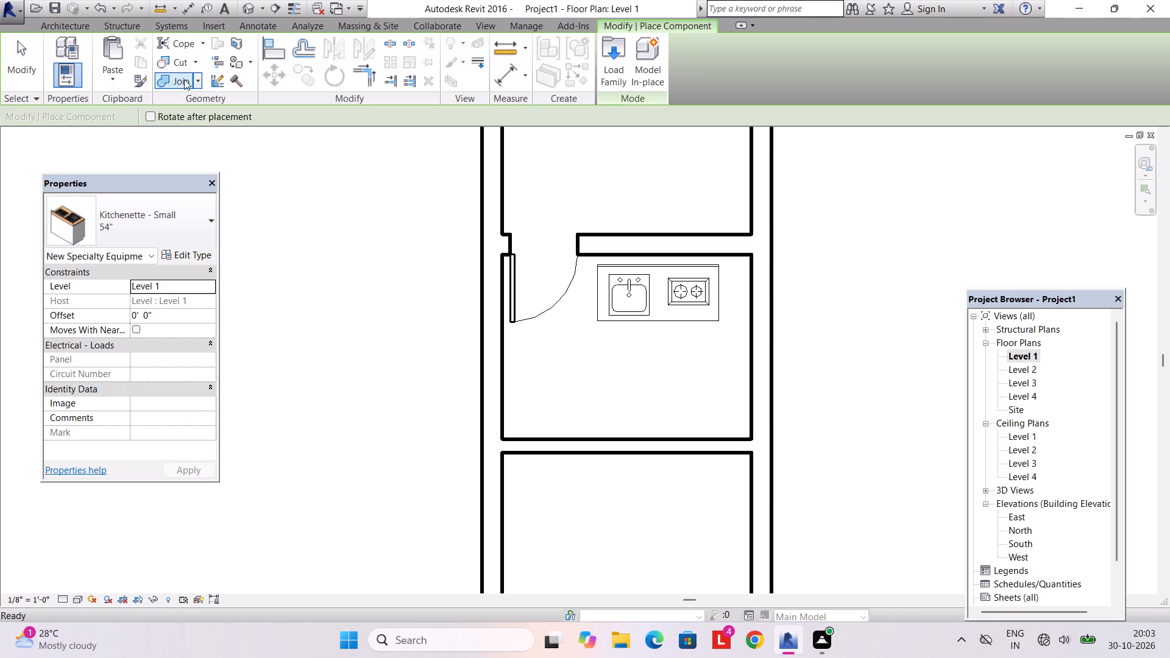
{"action": "left_click", "coordinate": [603, 75]}
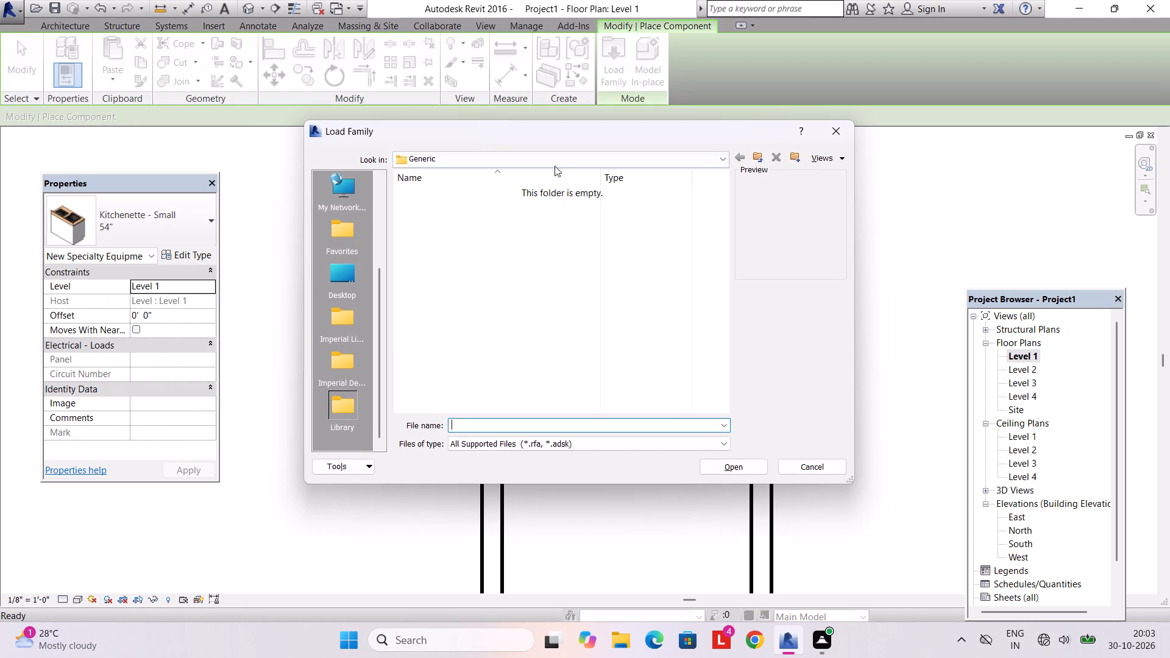
{"action": "left_click", "coordinate": [551, 168]}
{"action": "left_click", "coordinate": [532, 250]}
{"action": "left_click", "coordinate": [523, 229]}
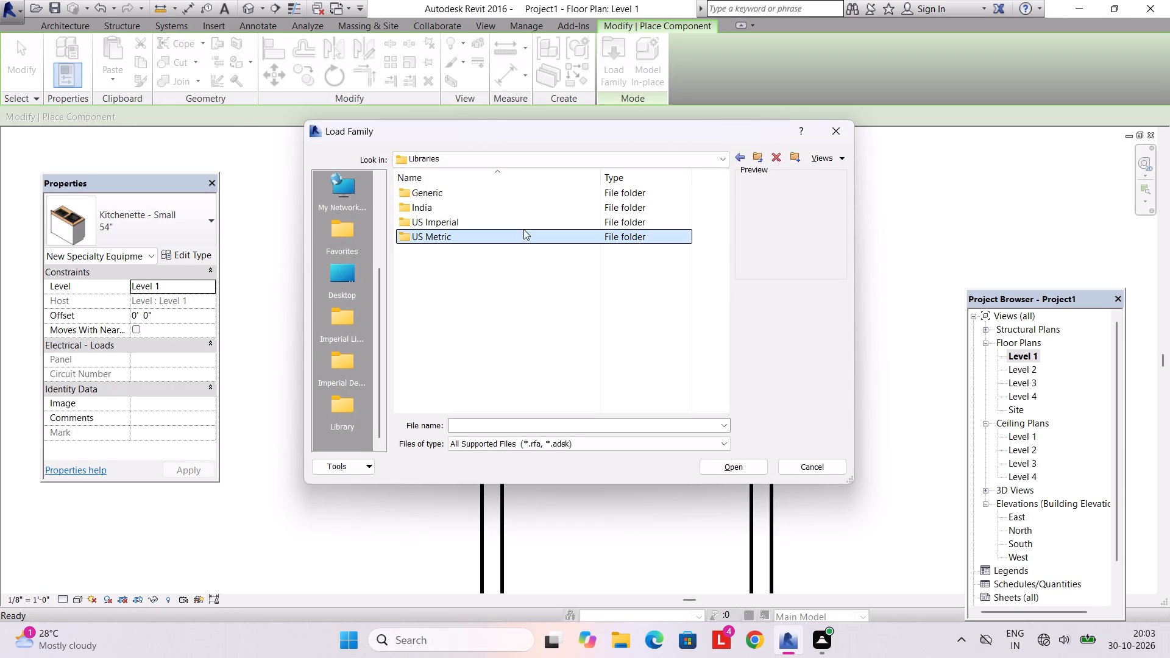
{"action": "double_click", "coordinate": [523, 224]}
{"action": "scroll", "coordinate": [542, 304], "scroll_direction": "down", "scroll_amount": 1}
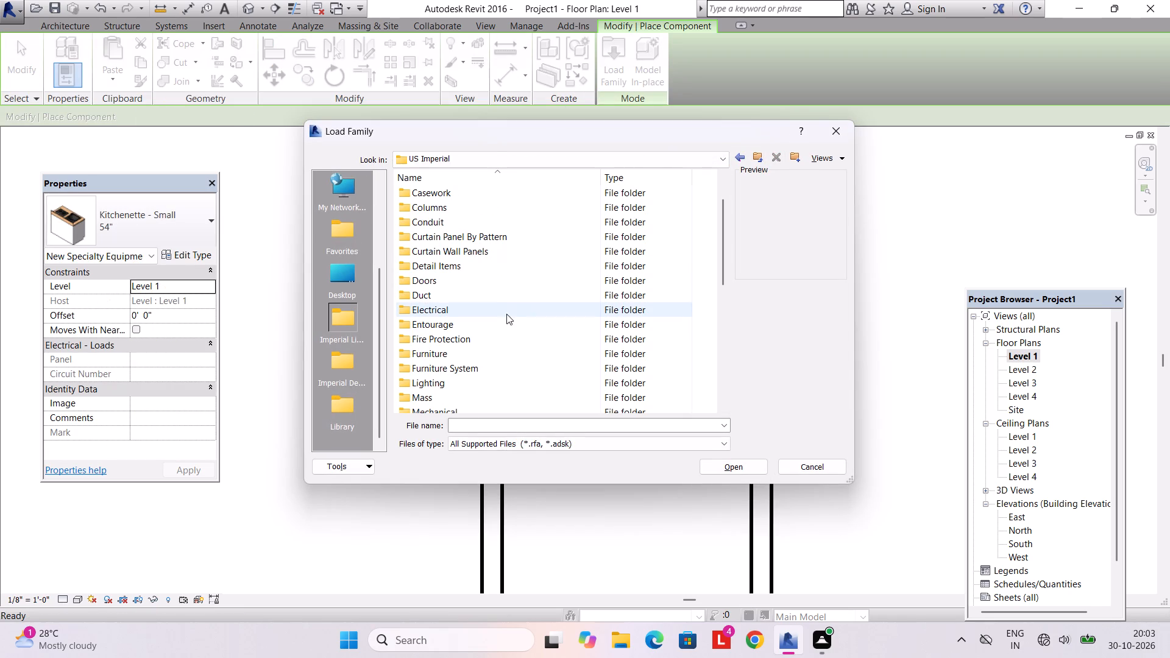
{"action": "double_click", "coordinate": [477, 358]}
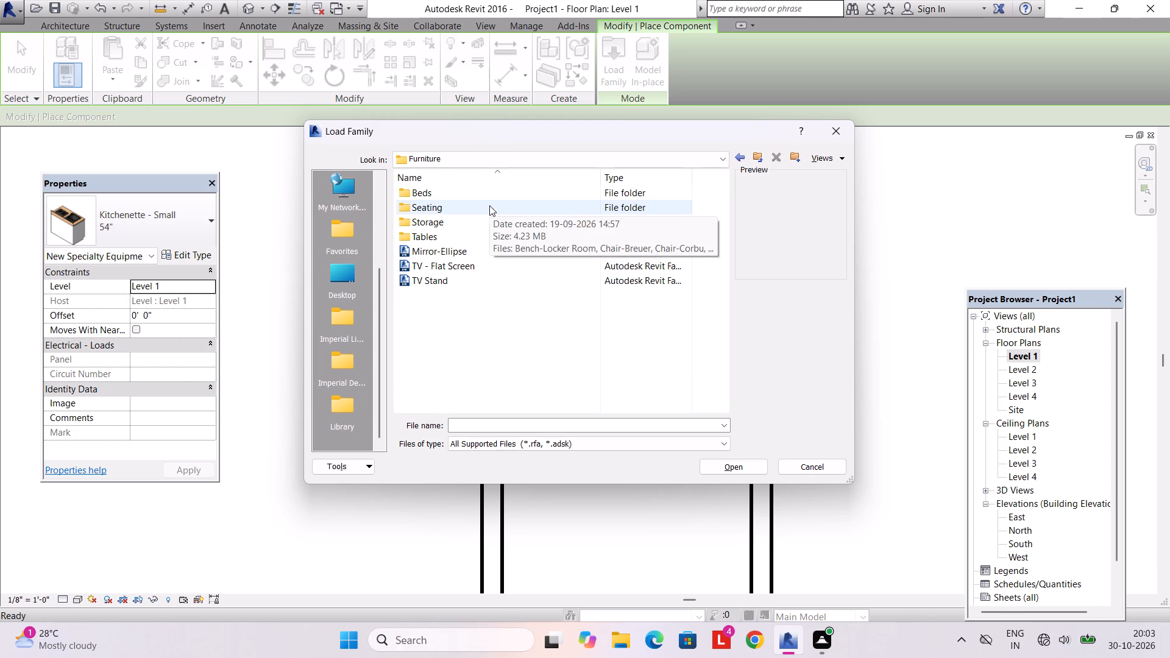
{"action": "double_click", "coordinate": [489, 205]}
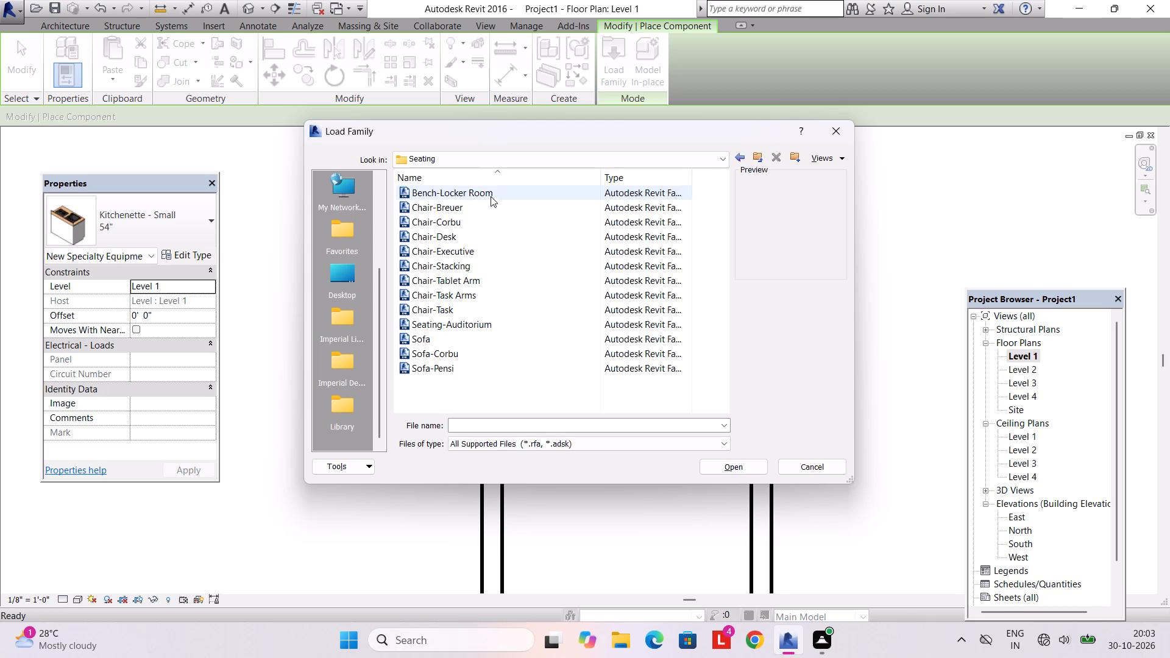
{"action": "left_click", "coordinate": [491, 193]}
{"action": "left_click", "coordinate": [491, 211]}
{"action": "left_click", "coordinate": [491, 232]}
{"action": "left_click", "coordinate": [495, 260]}
{"action": "left_click", "coordinate": [495, 288]}
{"action": "left_click", "coordinate": [500, 323]}
{"action": "left_click", "coordinate": [497, 351]}
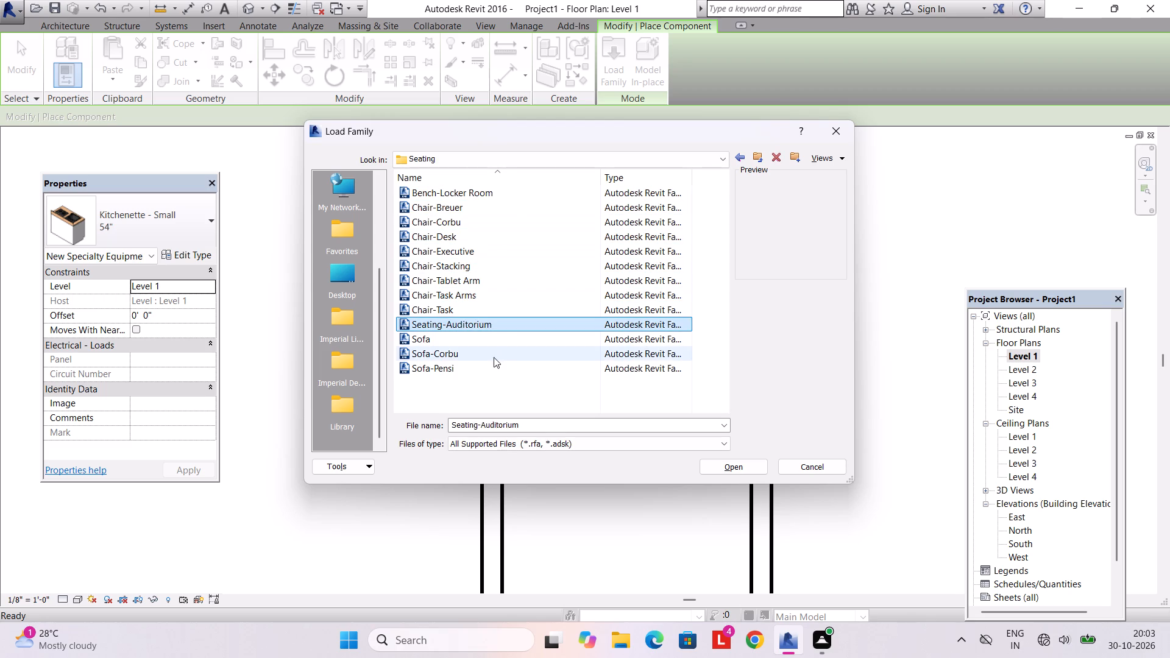
{"action": "left_click", "coordinate": [488, 378]}
{"action": "left_click", "coordinate": [476, 368]}
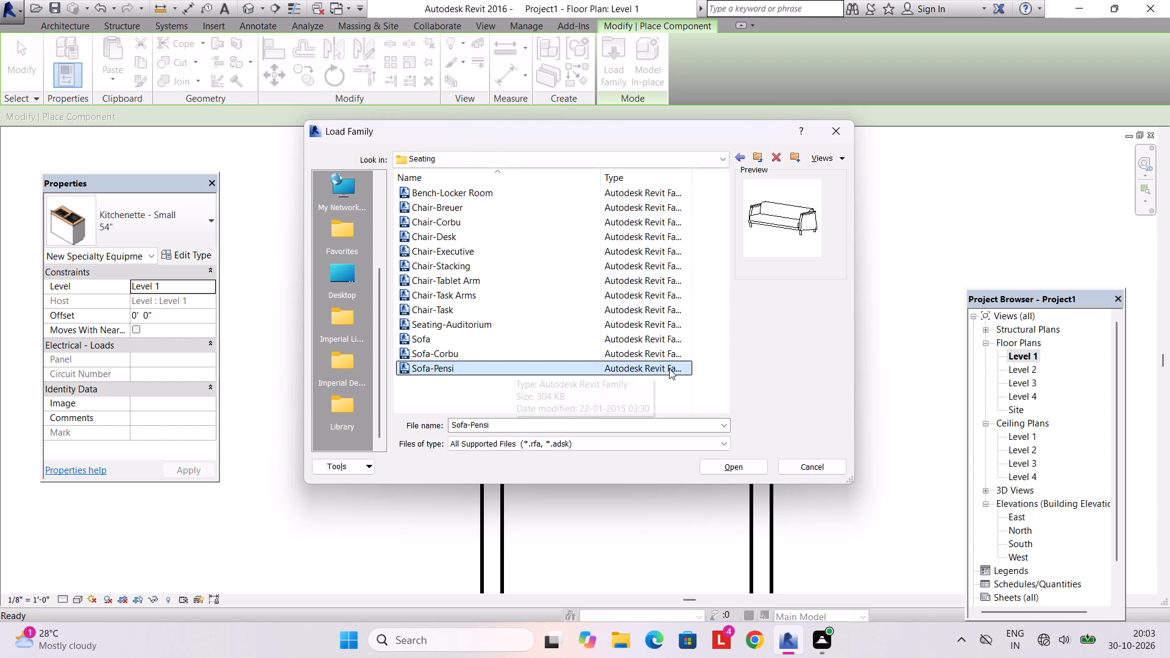
{"action": "left_click", "coordinate": [520, 316]}
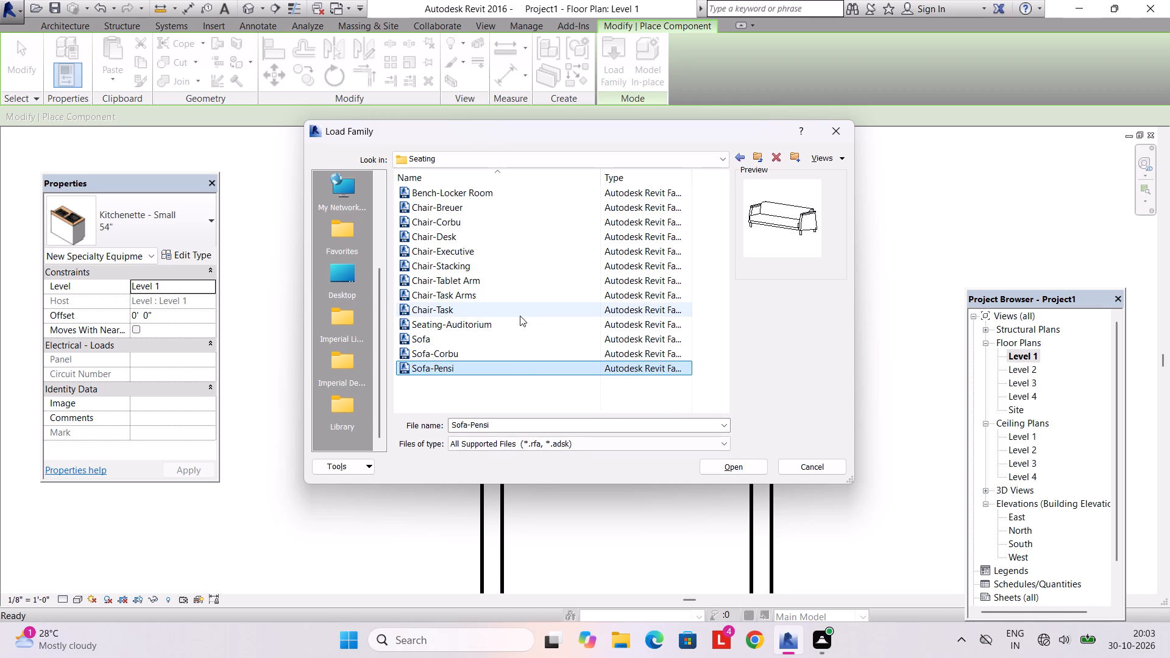
{"action": "left_click", "coordinate": [485, 341]}
{"action": "left_click", "coordinate": [732, 461]}
Place the 72" Sofa, rotated lengthwise, along the front room's west wall, centred about 1' 9" from that wall and 5' 9" from the partition.
{"action": "scroll", "coordinate": [664, 442], "scroll_direction": "down", "scroll_amount": 3}
{"action": "middle_click_drag", "start_coordinate": [653, 436], "coordinate": [641, 376]}
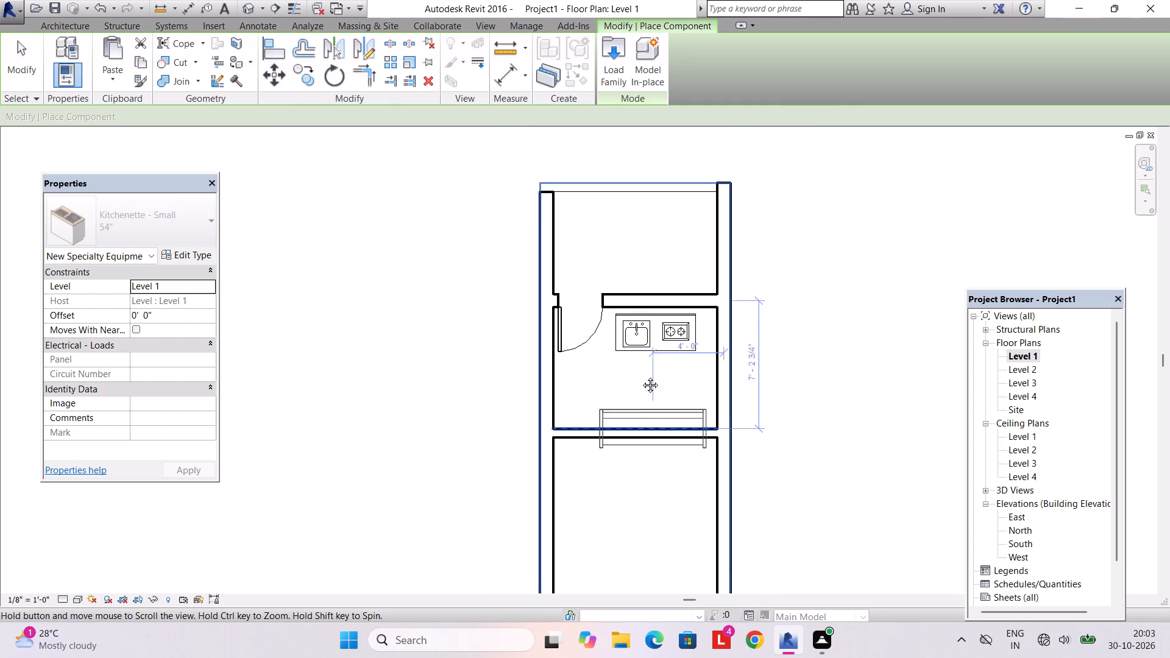
{"action": "middle_click_drag", "start_coordinate": [641, 376], "coordinate": [568, 253]}
{"action": "key", "text": "space"}
{"action": "scroll", "coordinate": [501, 358], "scroll_direction": "up", "scroll_amount": 4}
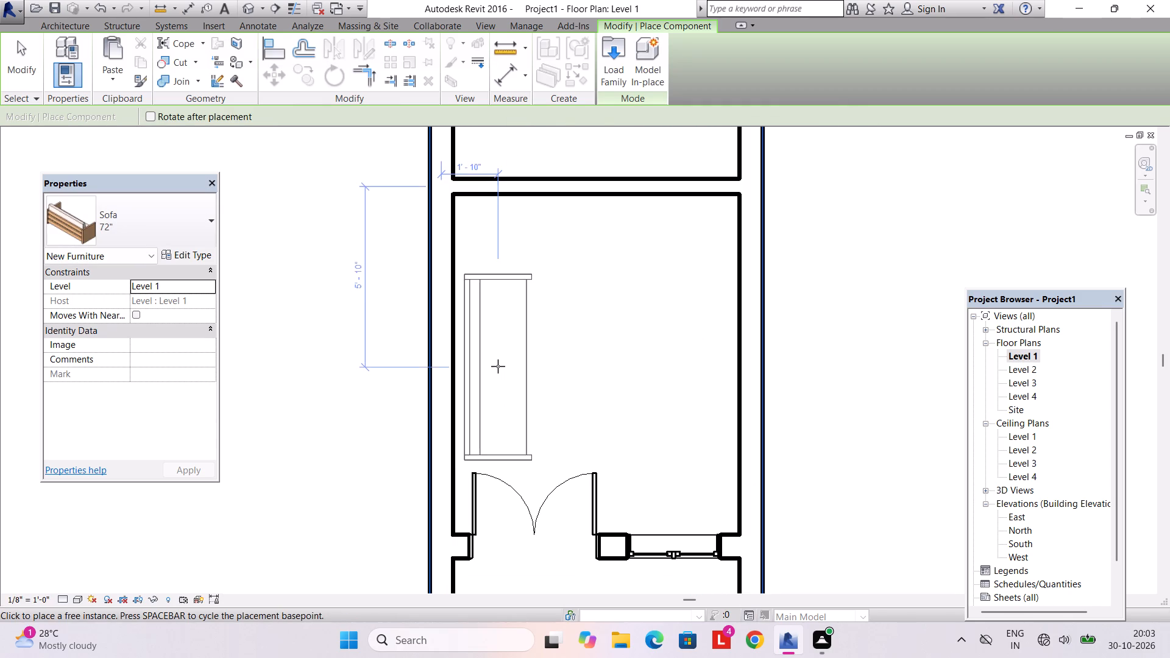
{"action": "left_click", "coordinate": [496, 366]}
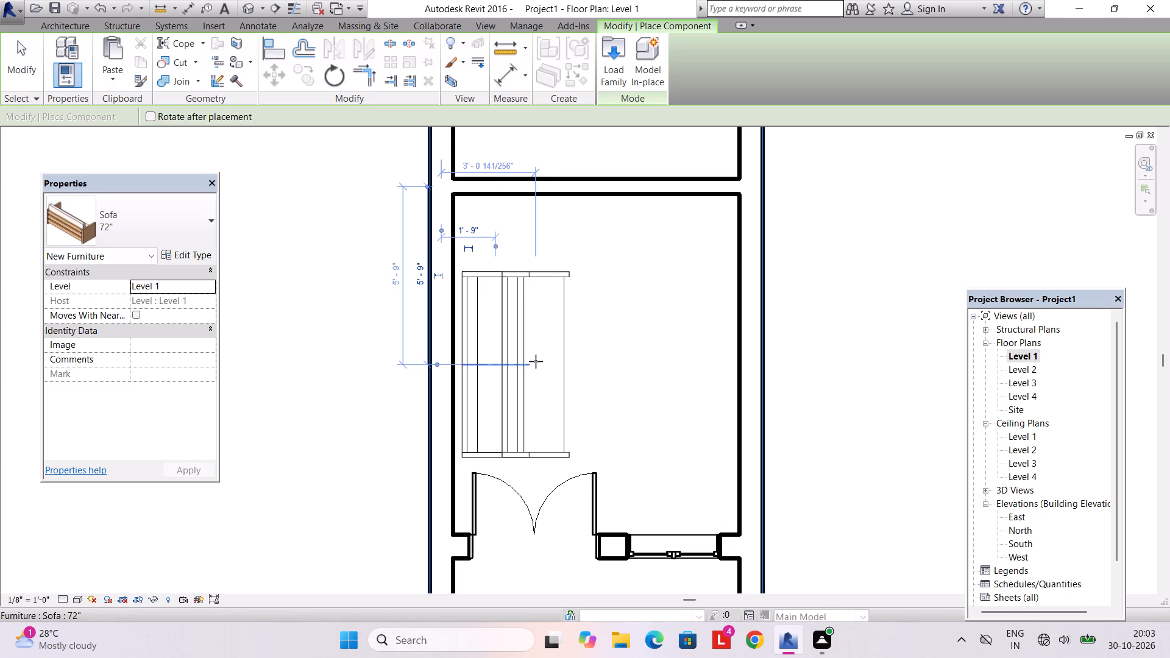
{"action": "key", "text": "Escape"}
{"action": "key", "text": "Escape"}
{"action": "scroll", "coordinate": [579, 327], "scroll_direction": "down", "scroll_amount": 8}
{"action": "middle_click_drag", "start_coordinate": [589, 317], "coordinate": [576, 346]}
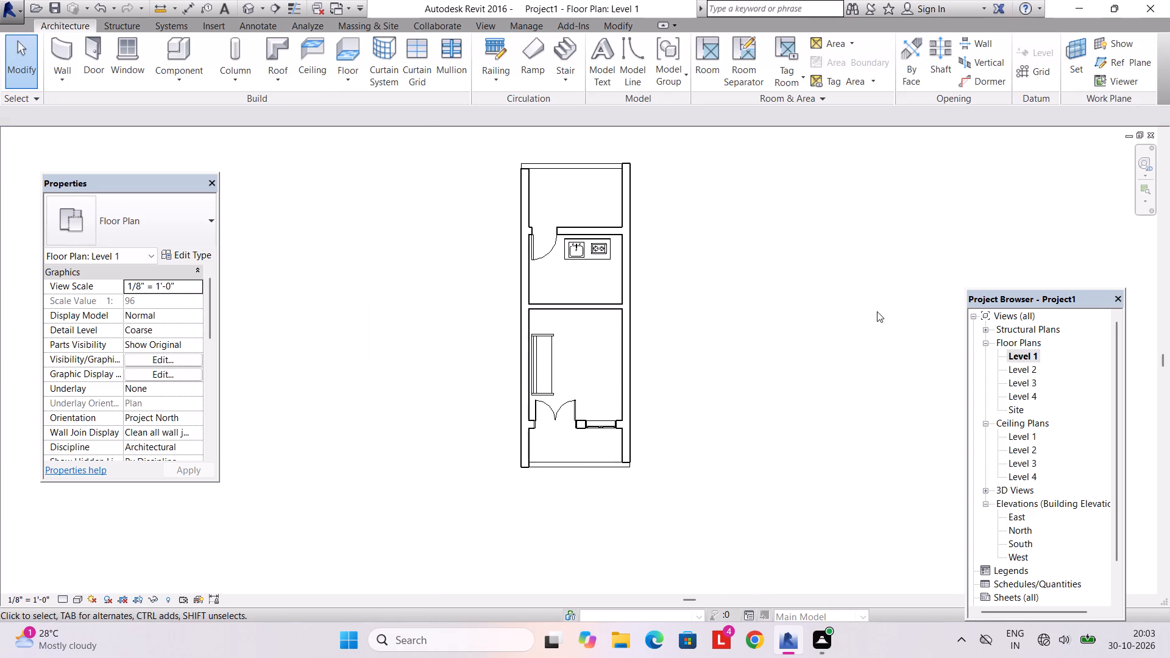
Open the Level 2 floor plan and set its underlay to None.
{"action": "double_click", "coordinate": [1027, 367]}
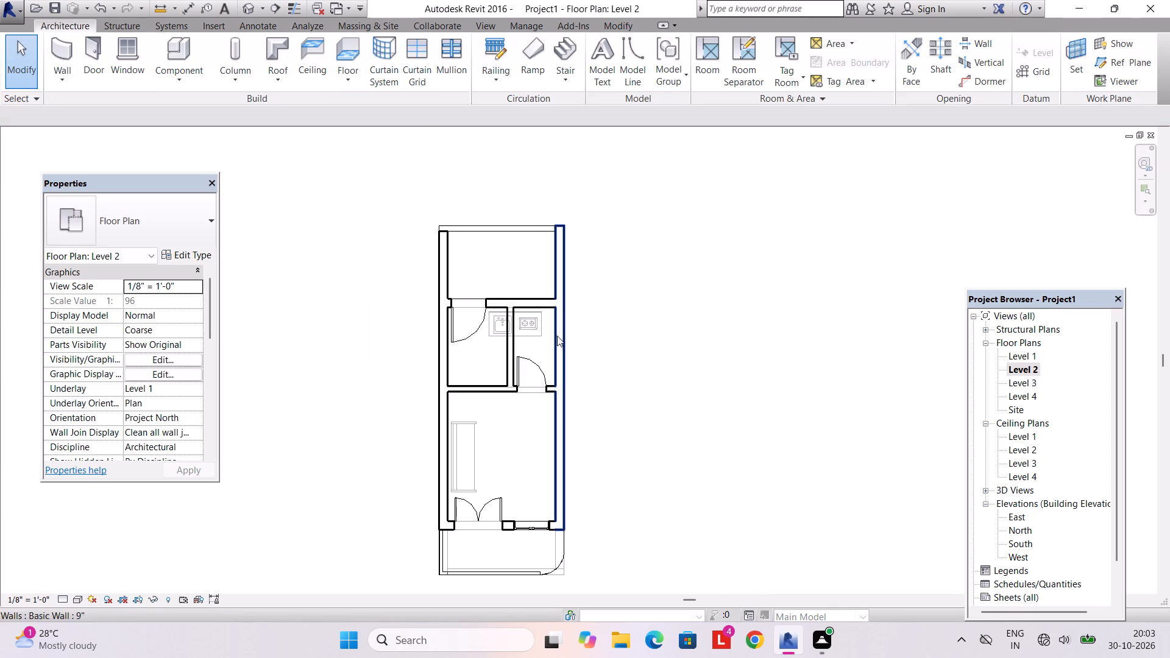
{"action": "scroll", "coordinate": [1068, 390], "scroll_direction": "up", "scroll_amount": 2}
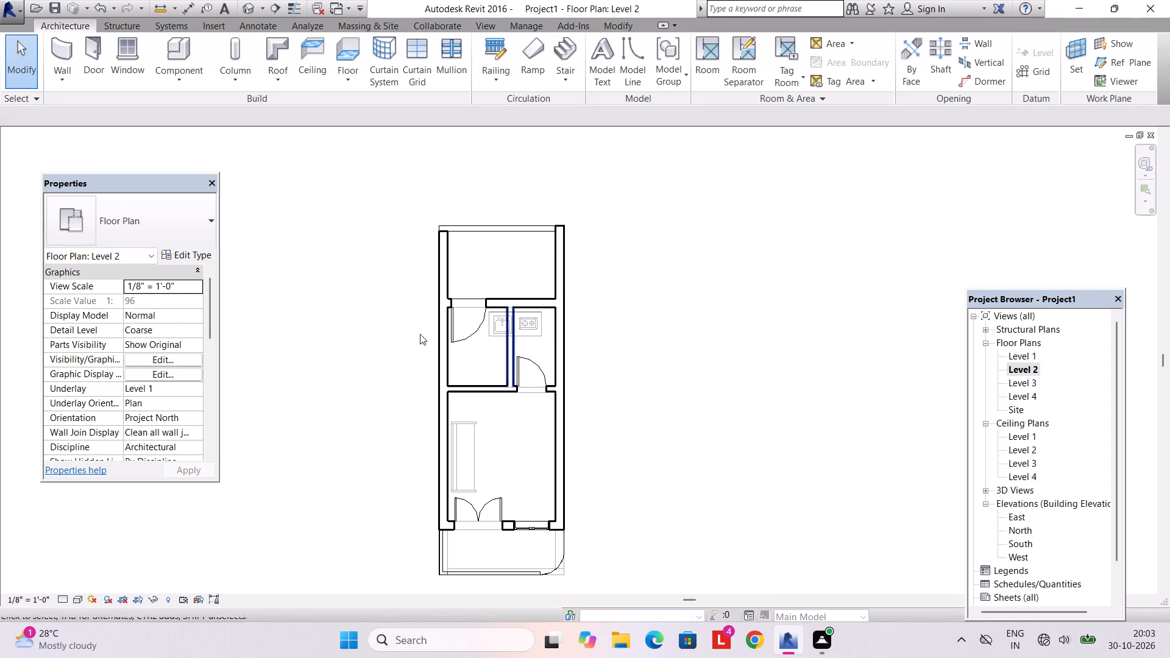
{"action": "left_click", "coordinate": [199, 387]}
{"action": "left_click", "coordinate": [171, 401]}
{"action": "left_click", "coordinate": [194, 474]}
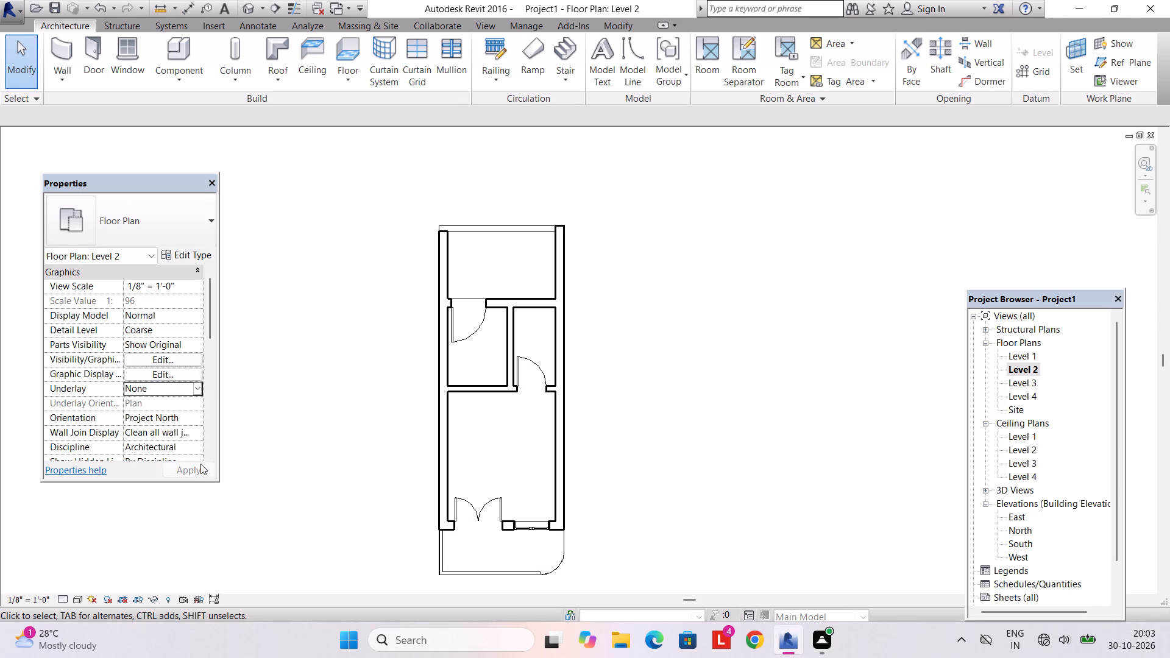
{"action": "left_click", "coordinate": [196, 475]}
{"action": "key", "text": "Escape"}
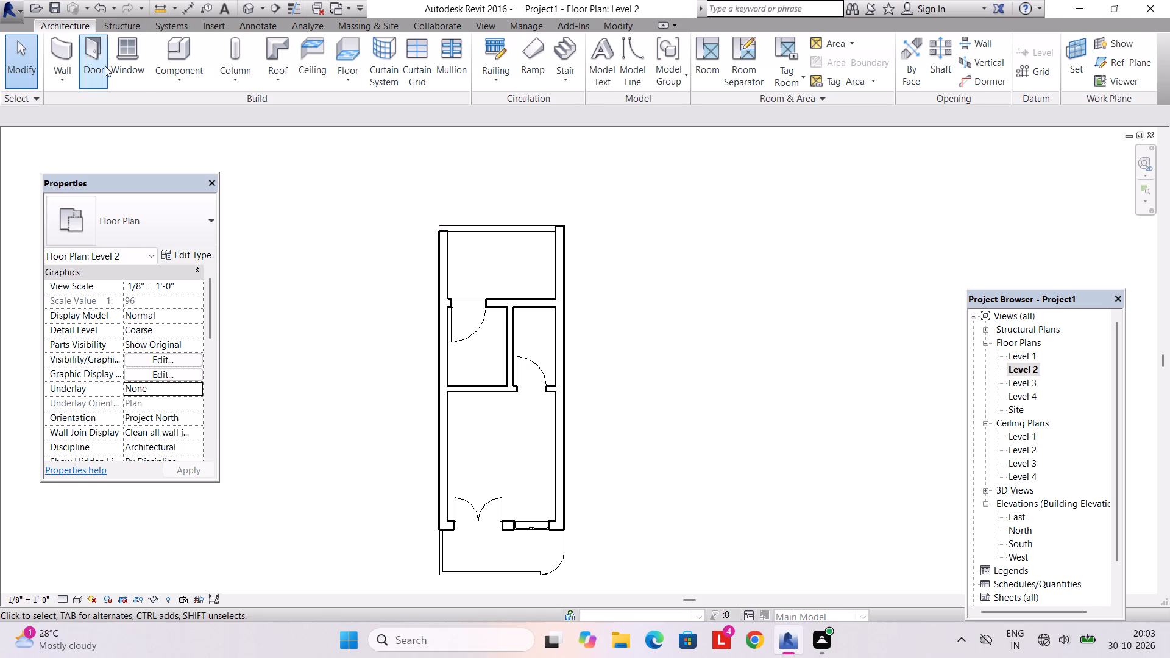
Load the Bed-Box family from the Beds folder of the US Imperial Furniture library for placement on Level 2.
{"action": "left_click", "coordinate": [179, 82]}
{"action": "left_click", "coordinate": [189, 99]}
{"action": "left_click", "coordinate": [625, 80]}
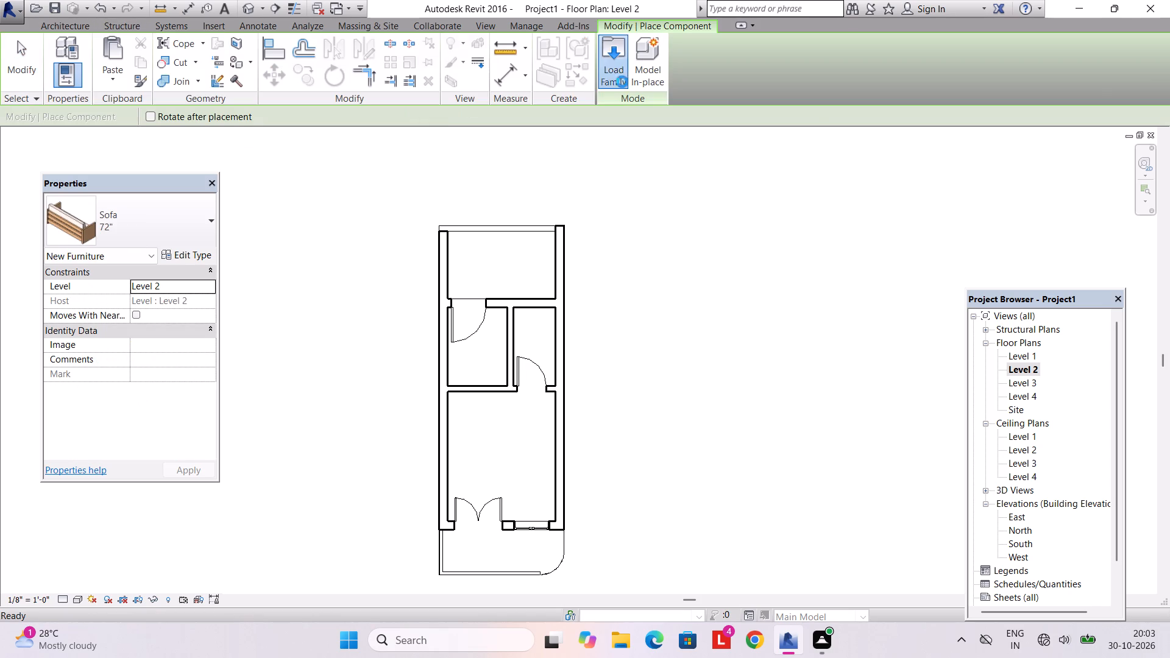
{"action": "left_click", "coordinate": [510, 166]}
{"action": "left_click", "coordinate": [505, 246]}
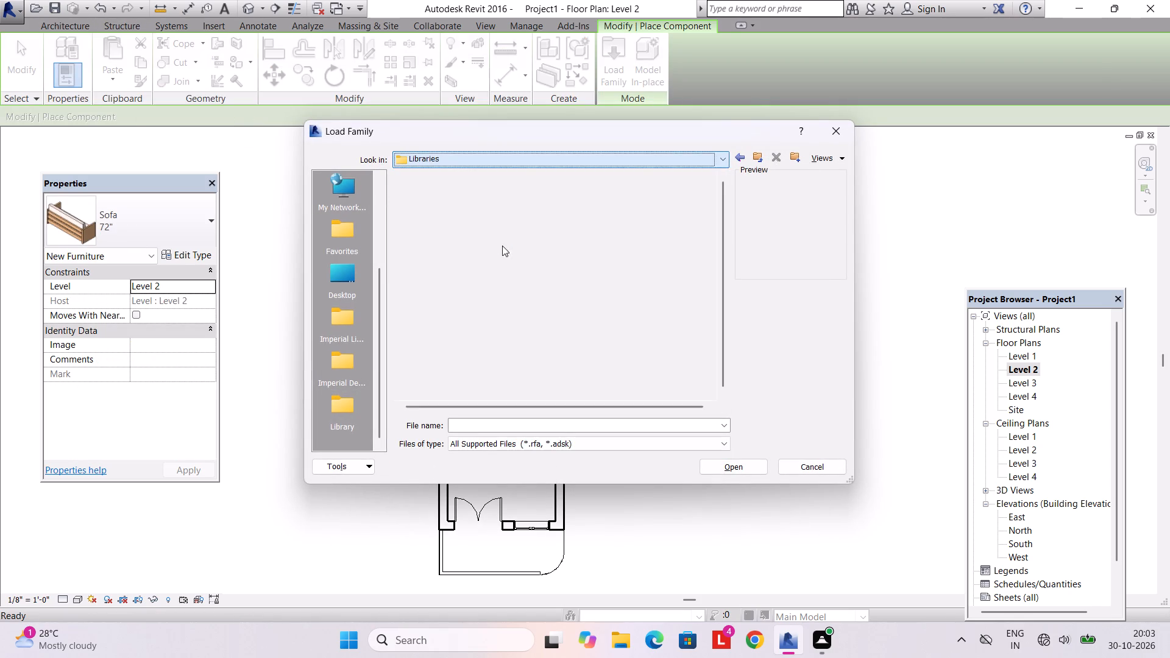
{"action": "double_click", "coordinate": [491, 224]}
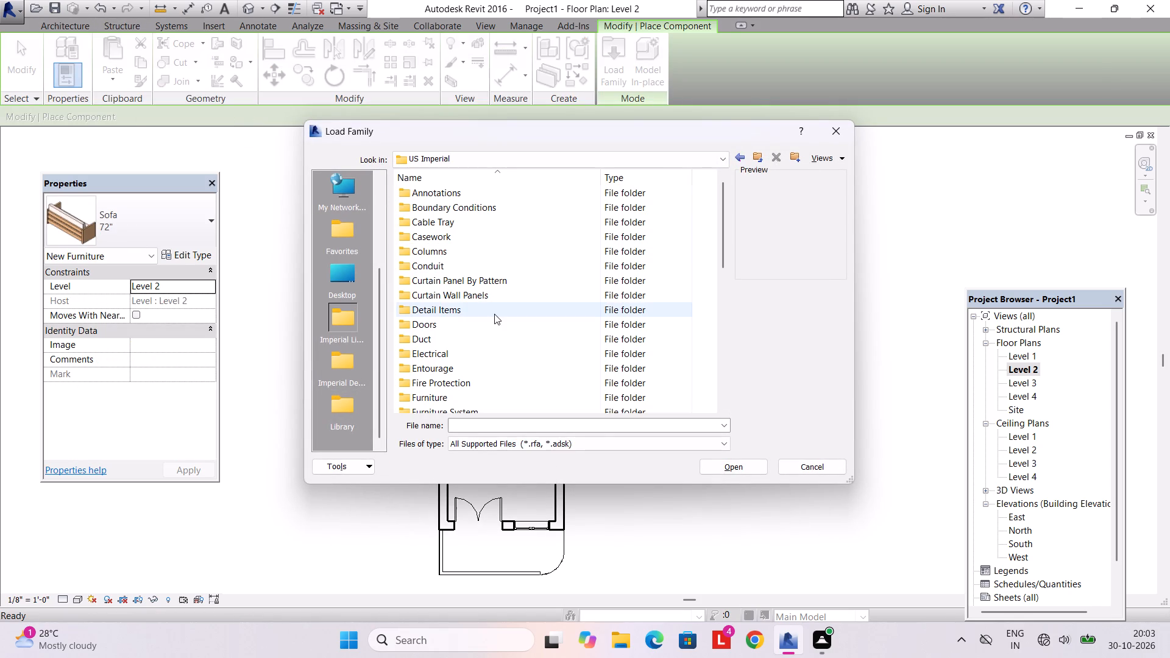
{"action": "double_click", "coordinate": [466, 401]}
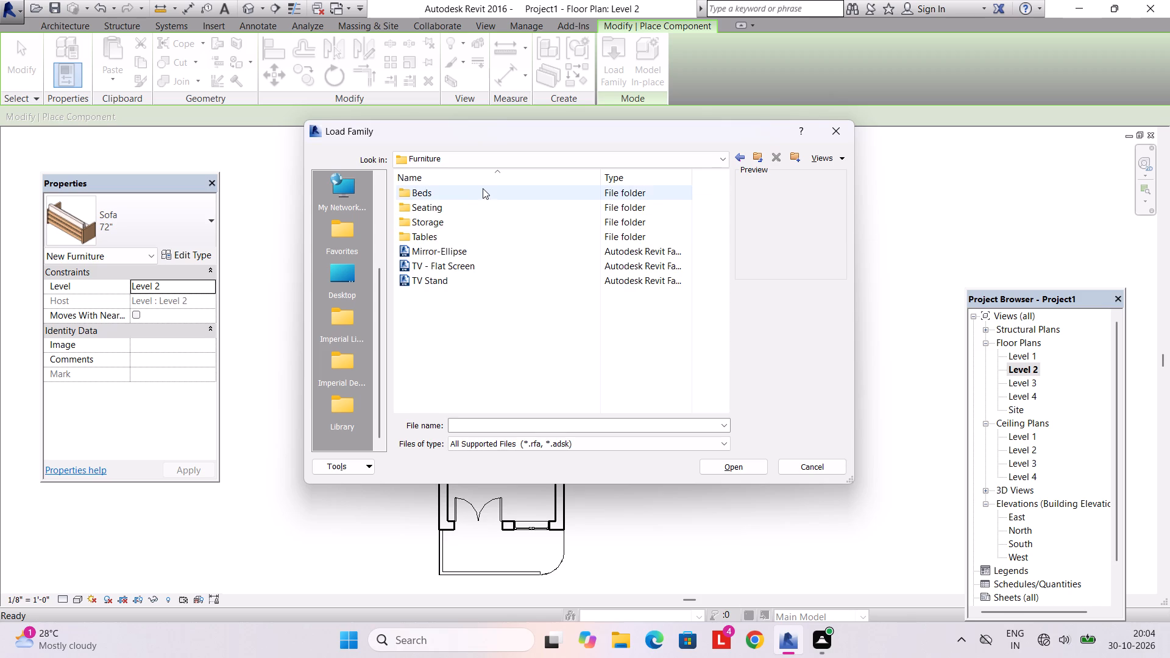
{"action": "double_click", "coordinate": [483, 188]}
{"action": "double_click", "coordinate": [492, 194]}
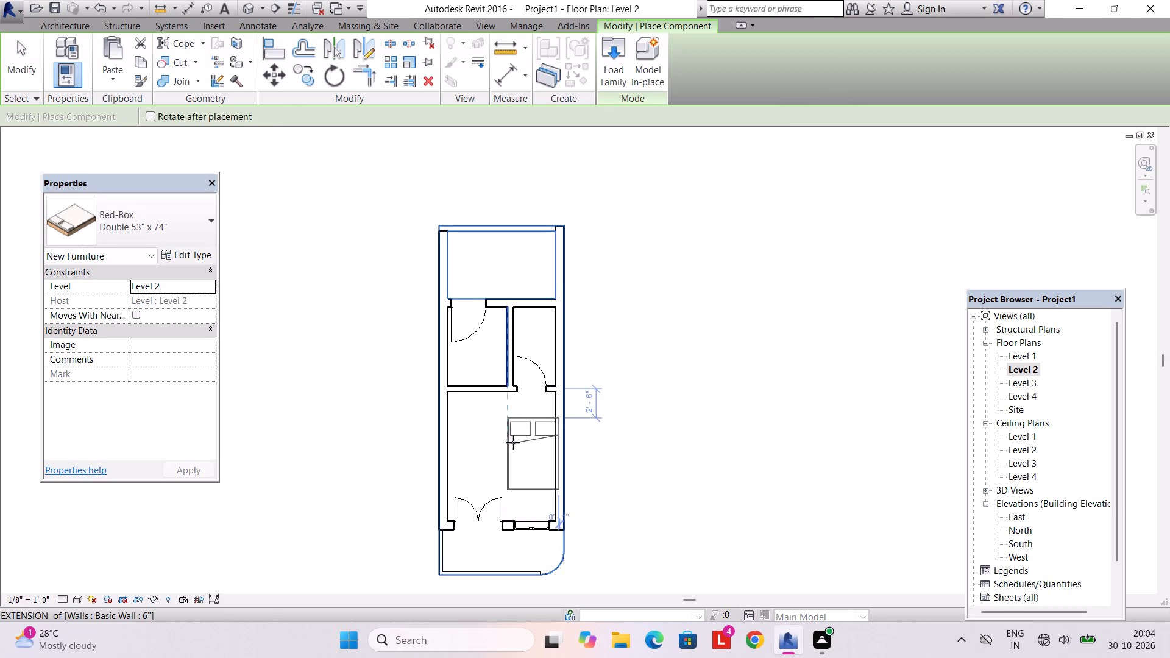
Place the Double 53" x 74" bed in the front room, pillows facing the east wall, about 3' 6" from the front wall.
{"action": "key", "text": "space"}
{"action": "scroll", "coordinate": [513, 441], "scroll_direction": "up", "scroll_amount": 2}
{"action": "key", "text": "space"}
{"action": "key", "text": "space"}
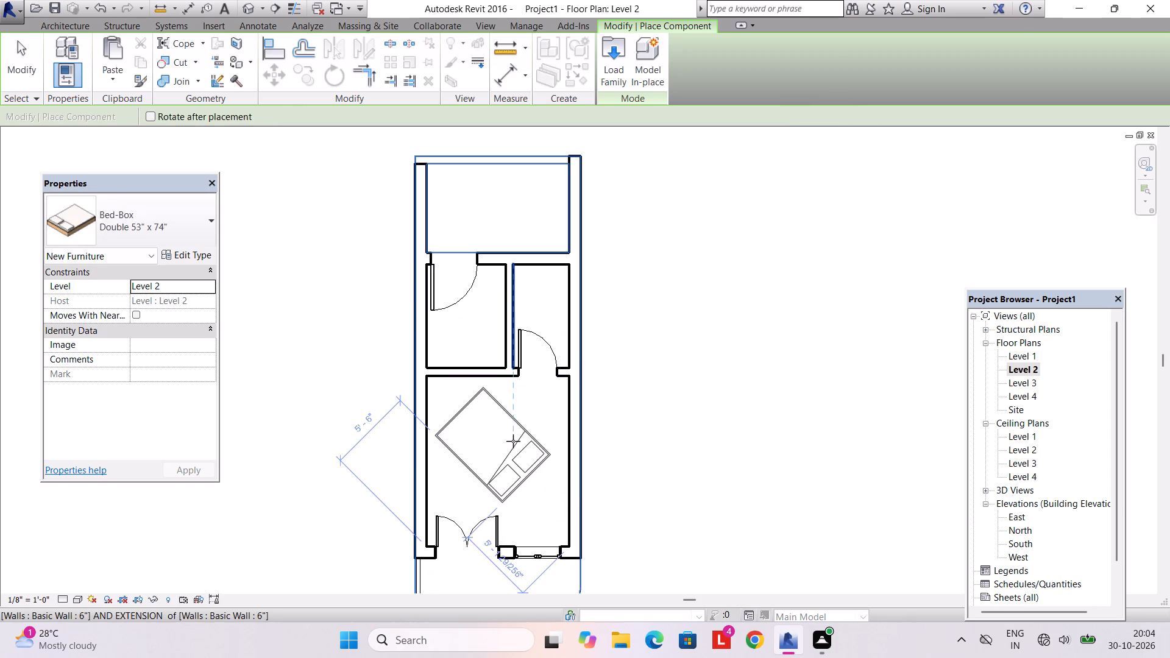
{"action": "key", "text": "space"}
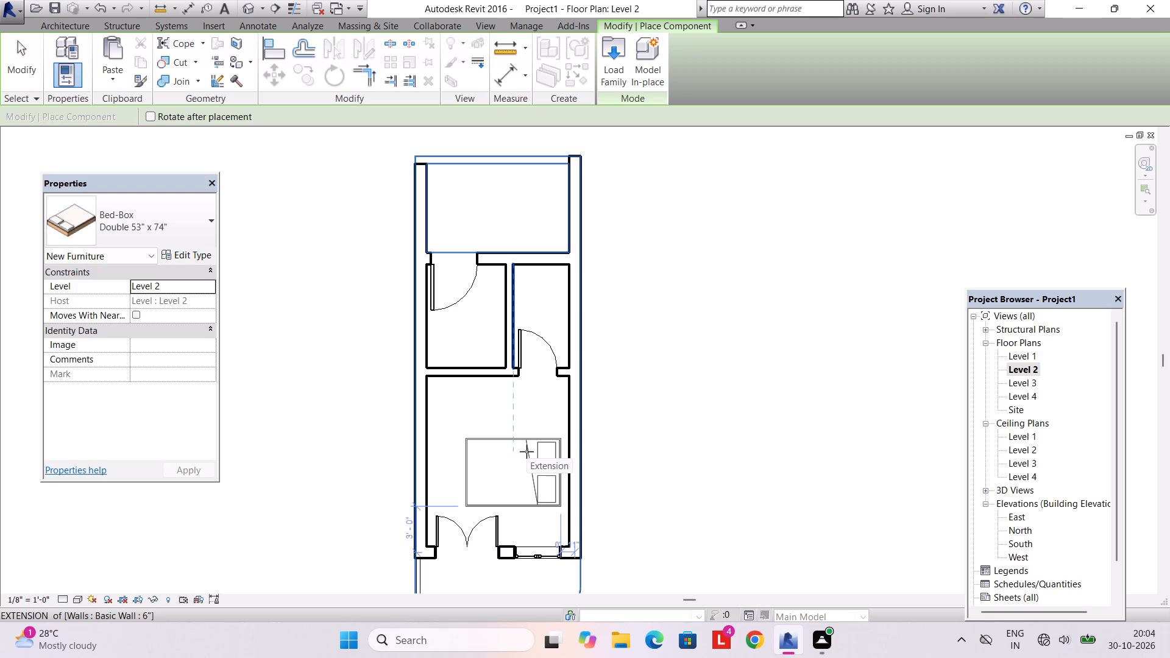
{"action": "scroll", "coordinate": [530, 449], "scroll_direction": "up", "scroll_amount": 3}
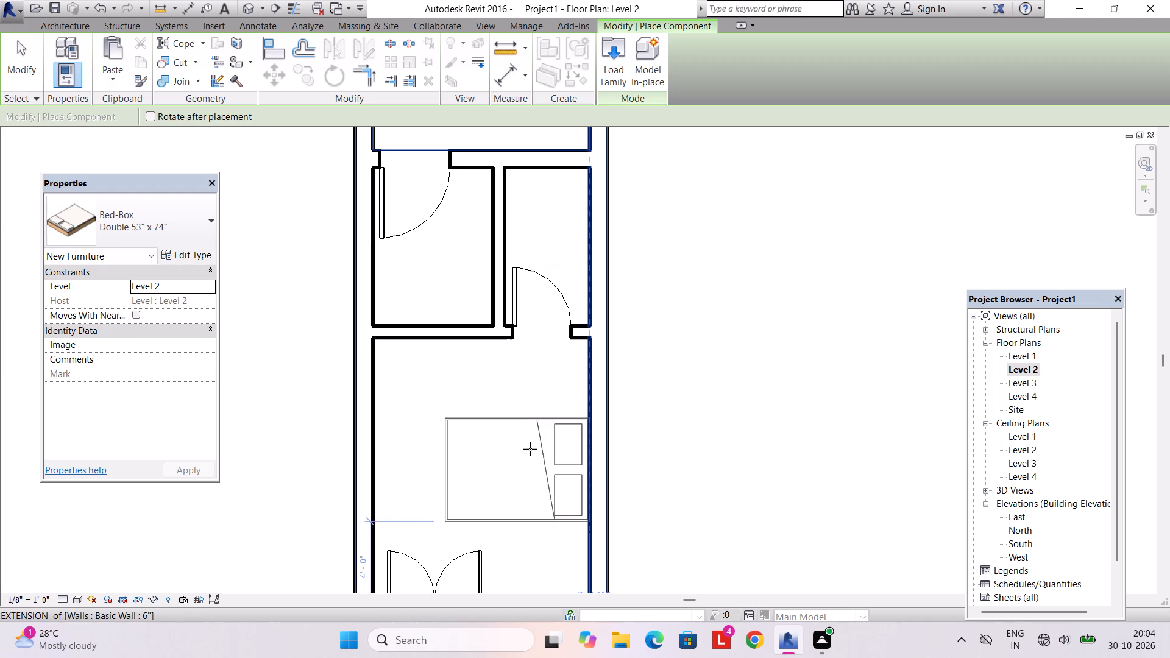
{"action": "scroll", "coordinate": [526, 449], "scroll_direction": "up", "scroll_amount": 5}
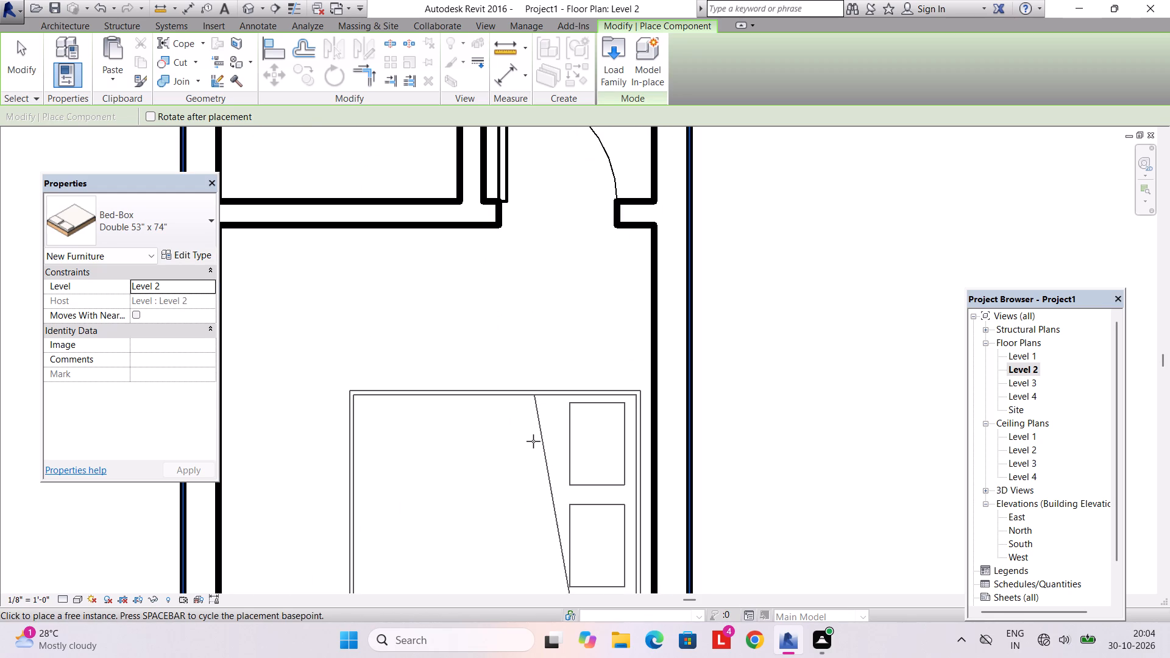
{"action": "scroll", "coordinate": [533, 441], "scroll_direction": "down", "scroll_amount": 4}
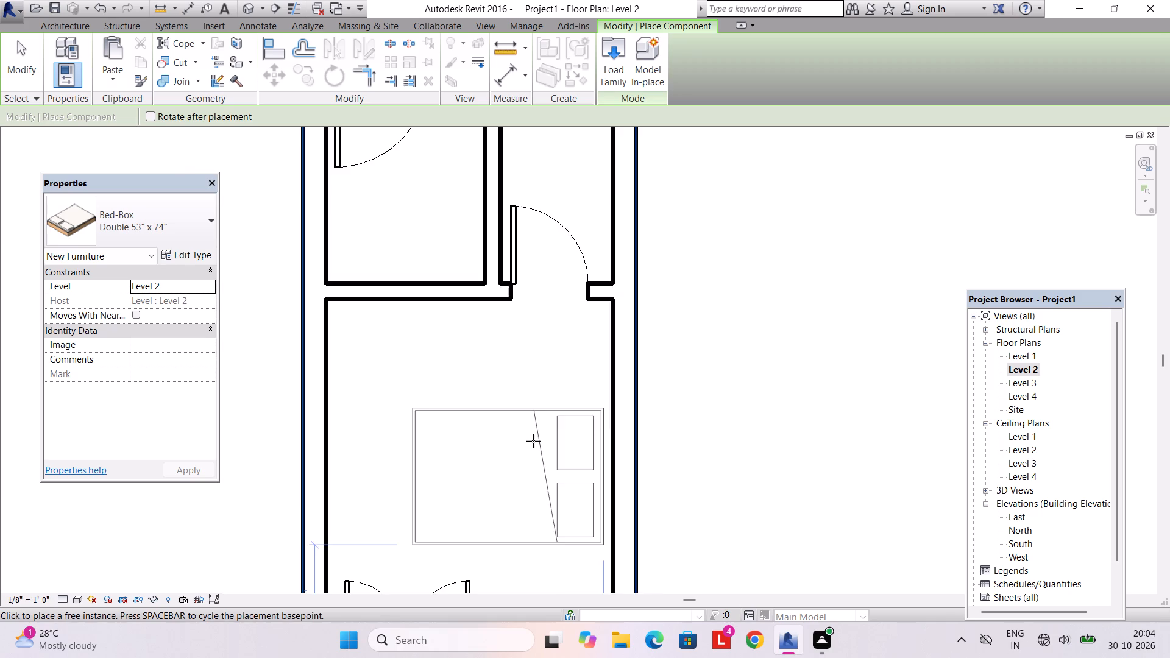
{"action": "middle_click_drag", "start_coordinate": [533, 441], "coordinate": [526, 393]}
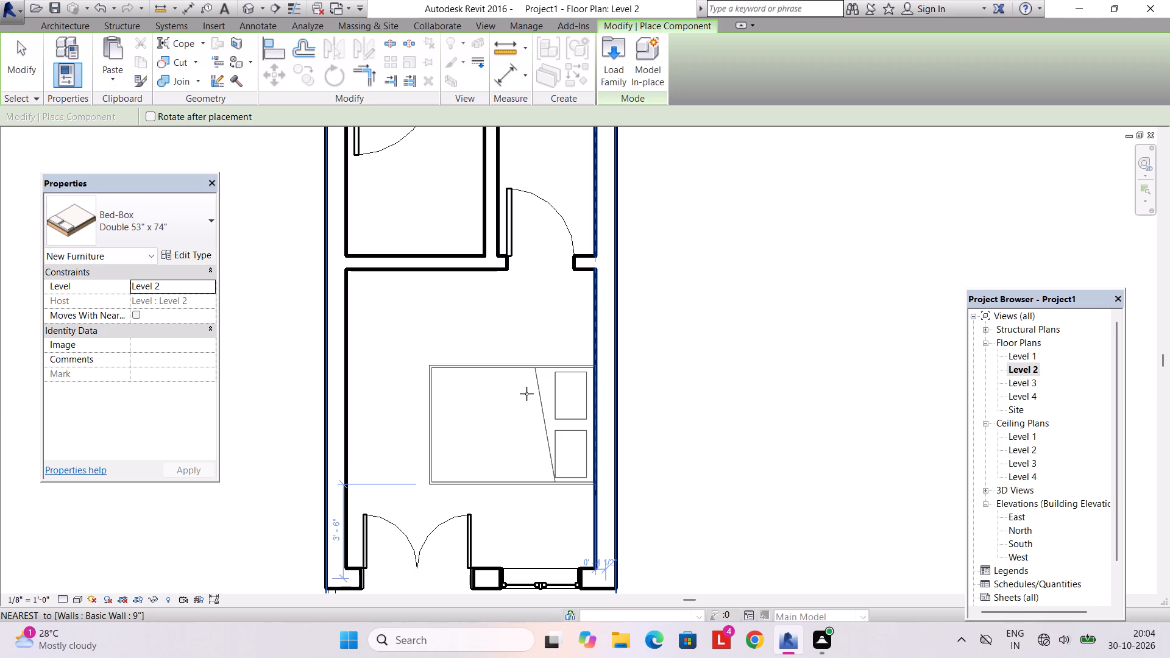
{"action": "left_click", "coordinate": [523, 394]}
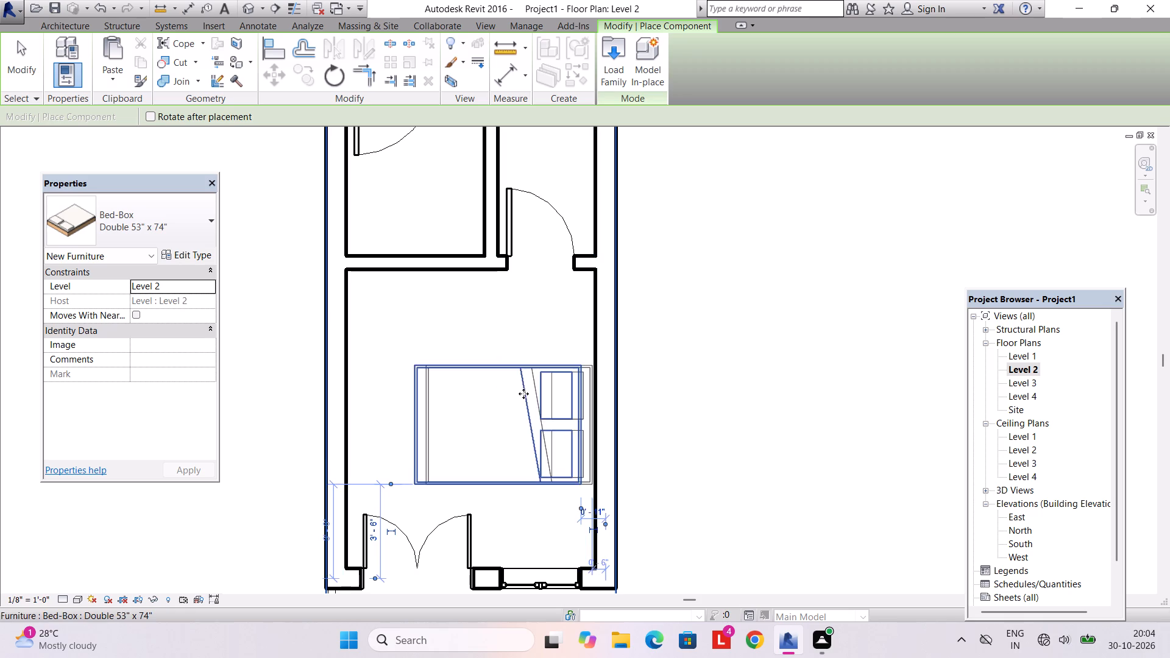
{"action": "key", "text": "Escape"}
{"action": "key", "text": "Escape"}
Place a Single-Flush 36" x 84" door at the bedroom partition's west end, centred about 2' 0" from the west wall, swinging into the bedroom.
{"action": "left_click", "coordinate": [79, 22]}
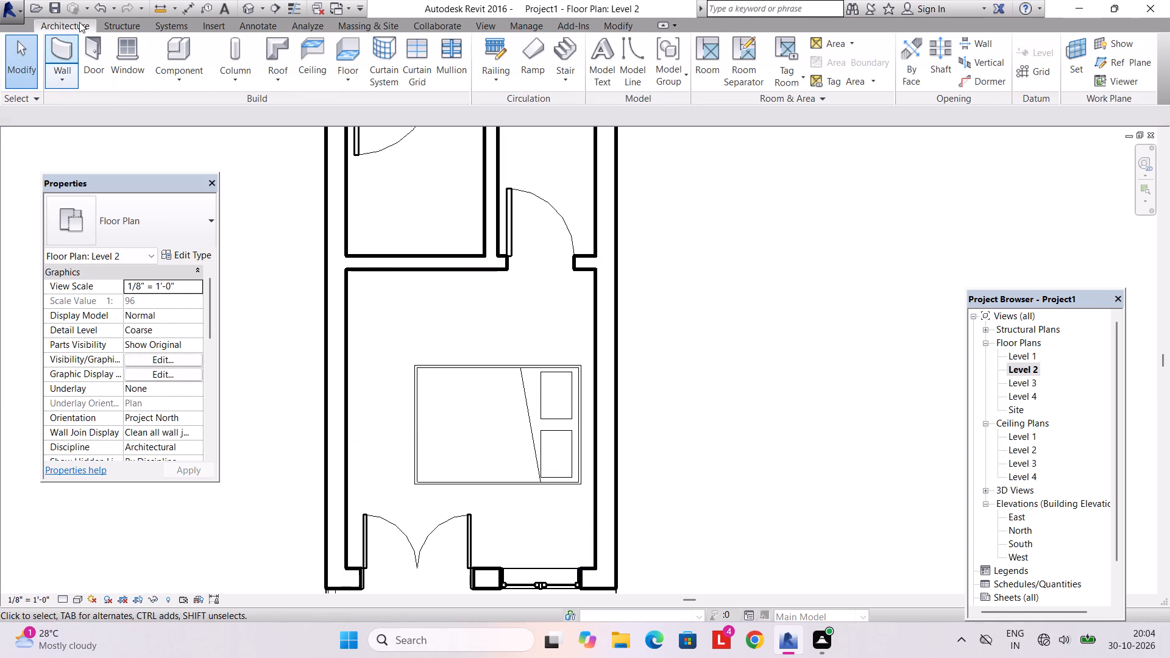
{"action": "left_click", "coordinate": [92, 40]}
{"action": "left_click", "coordinate": [233, 216]}
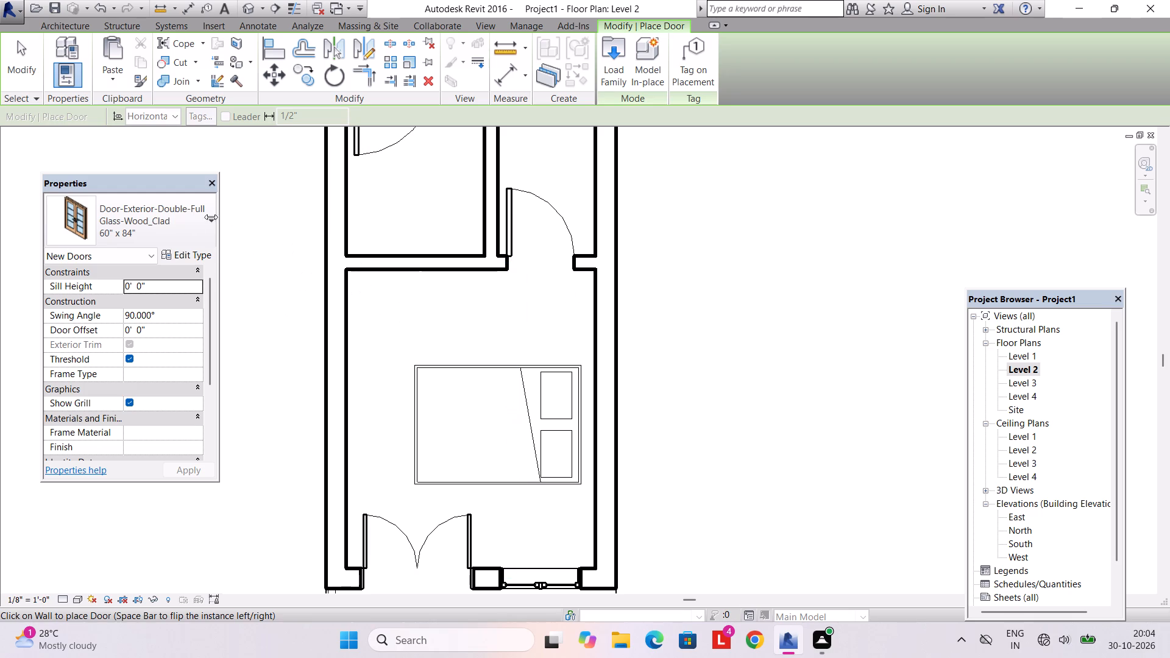
{"action": "left_click", "coordinate": [180, 222]}
{"action": "left_click", "coordinate": [113, 472]}
{"action": "left_click", "coordinate": [200, 223]}
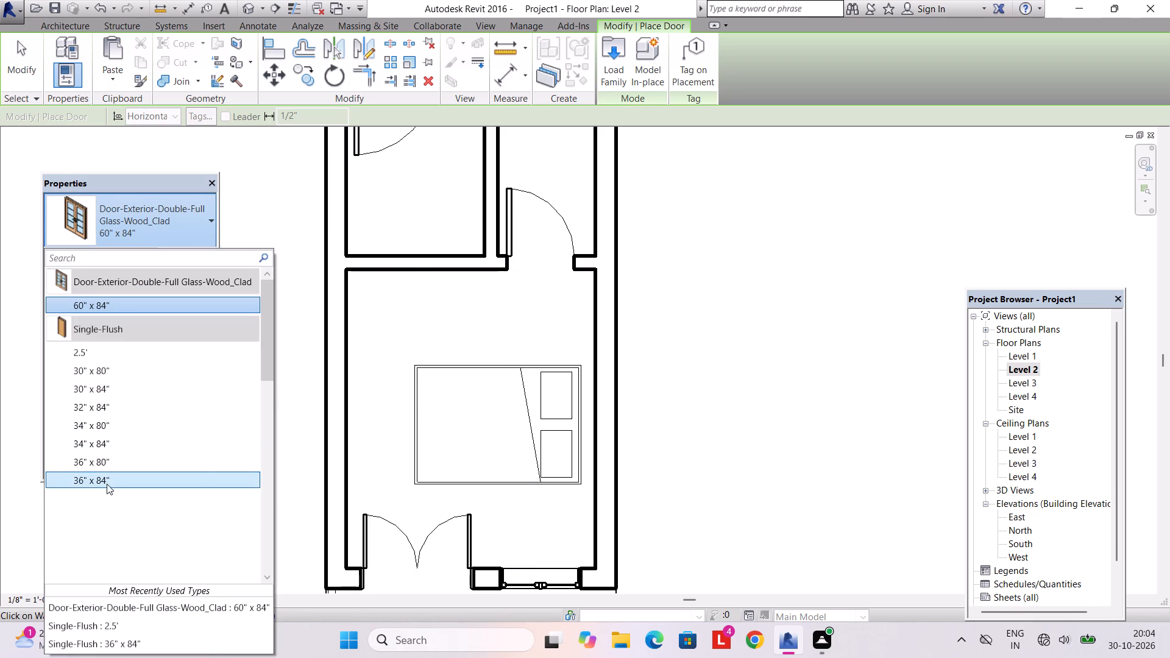
{"action": "left_click", "coordinate": [107, 476]}
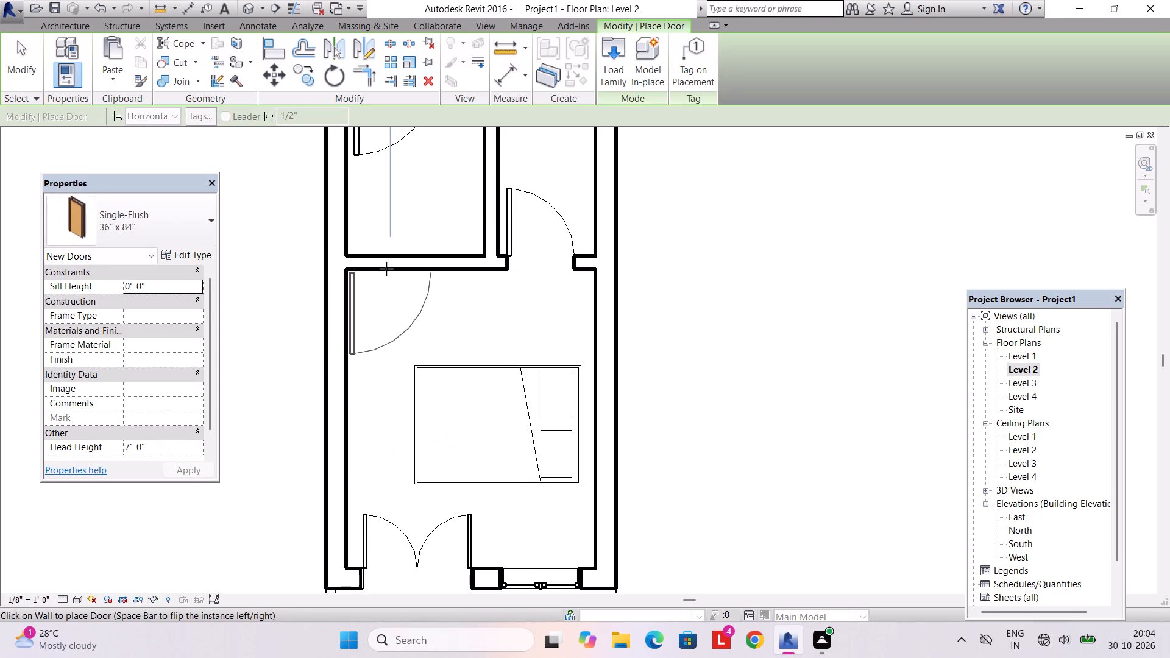
{"action": "left_click", "coordinate": [389, 269]}
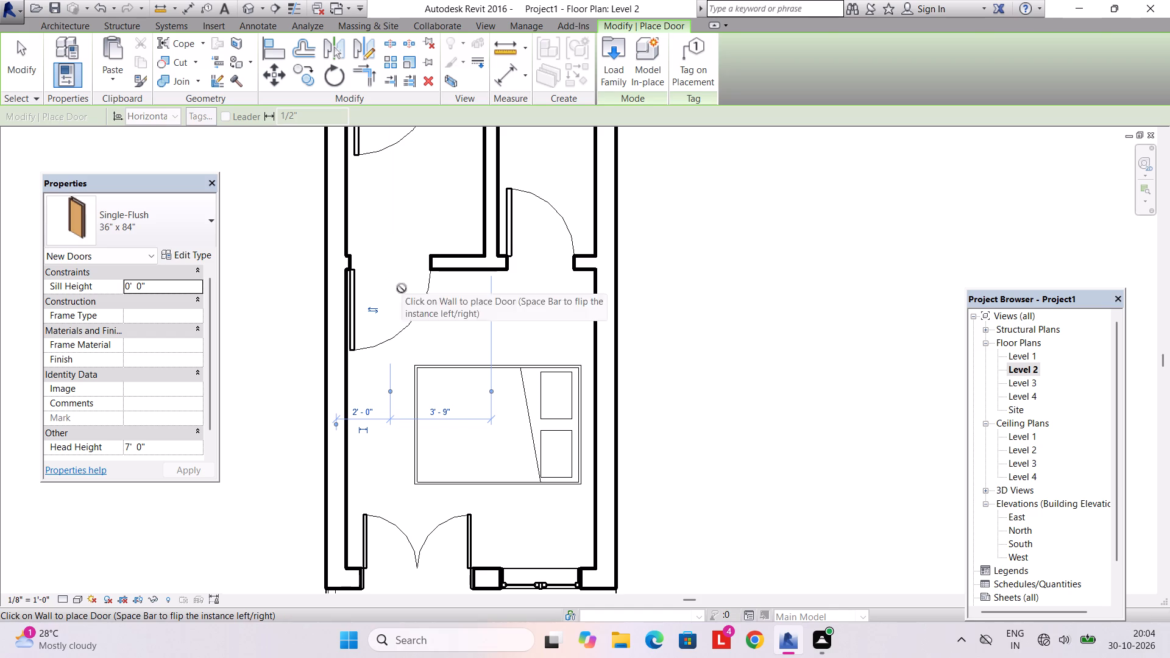
{"action": "key", "text": "Escape"}
{"action": "key", "text": "Escape"}
Review the Level 2 layout, then open the Level 1 floor plan and examine its furnished rooms.
{"action": "scroll", "coordinate": [423, 307], "scroll_direction": "down", "scroll_amount": 2}
{"action": "middle_click_drag", "start_coordinate": [429, 314], "coordinate": [414, 269]}
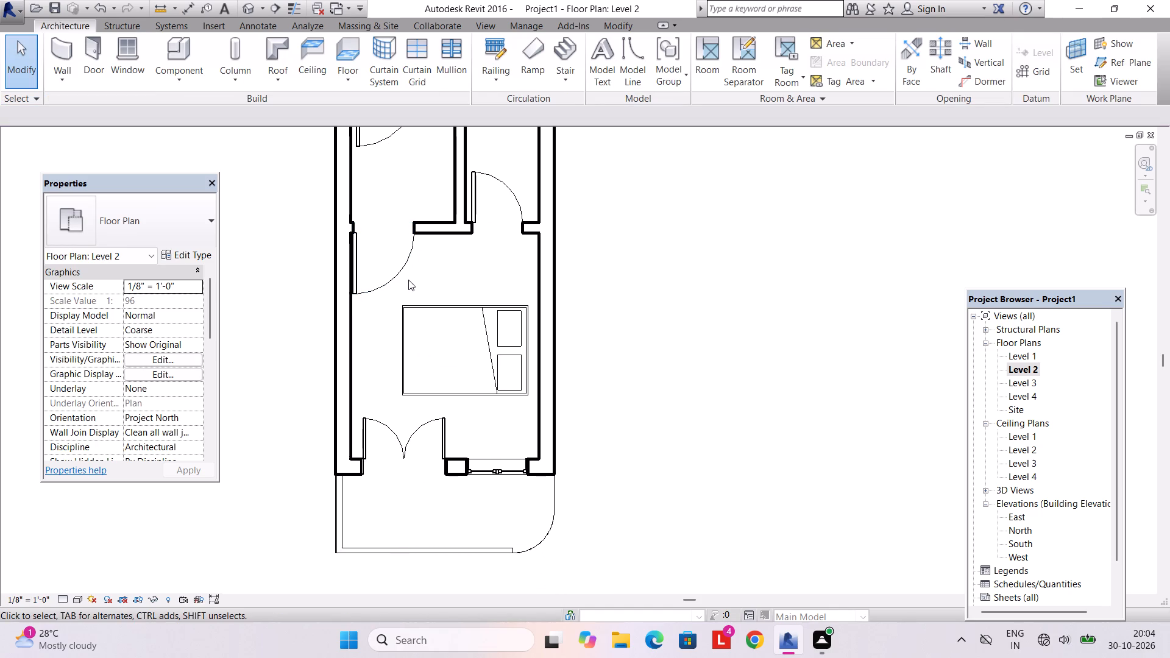
{"action": "key", "text": "Escape"}
{"action": "middle_click_drag", "start_coordinate": [613, 275], "coordinate": [617, 287]}
{"action": "middle_click_drag", "start_coordinate": [617, 287], "coordinate": [635, 369]}
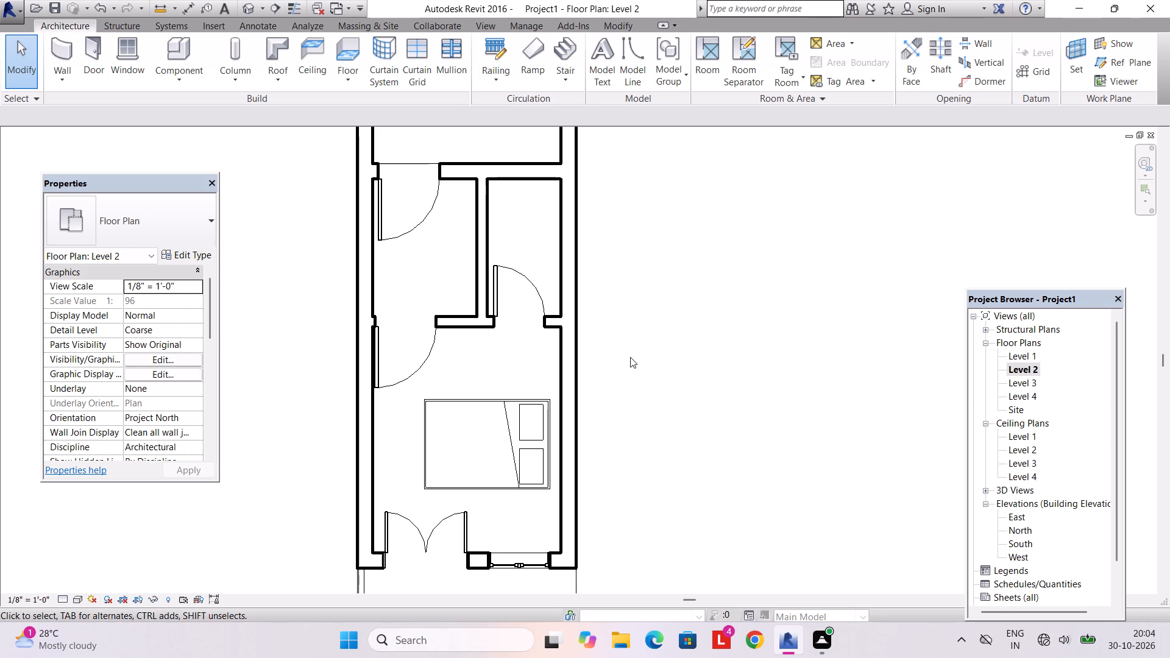
{"action": "scroll", "coordinate": [615, 366], "scroll_direction": "down", "scroll_amount": 3}
{"action": "middle_click_drag", "start_coordinate": [617, 367], "coordinate": [638, 400]}
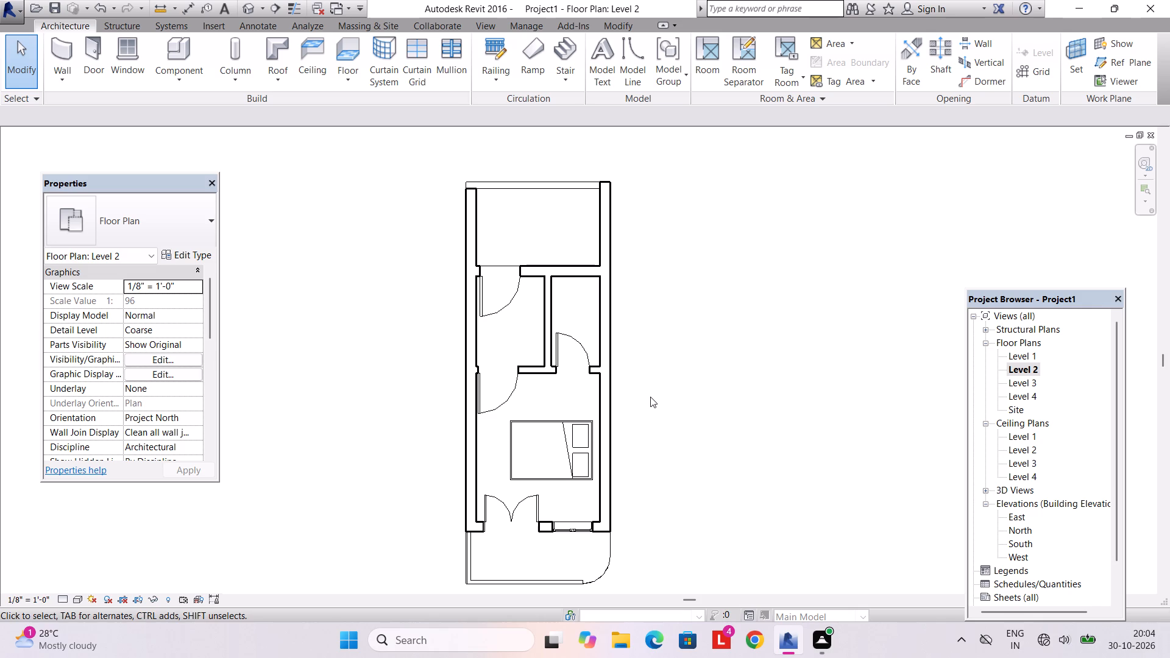
{"action": "double_click", "coordinate": [1038, 356]}
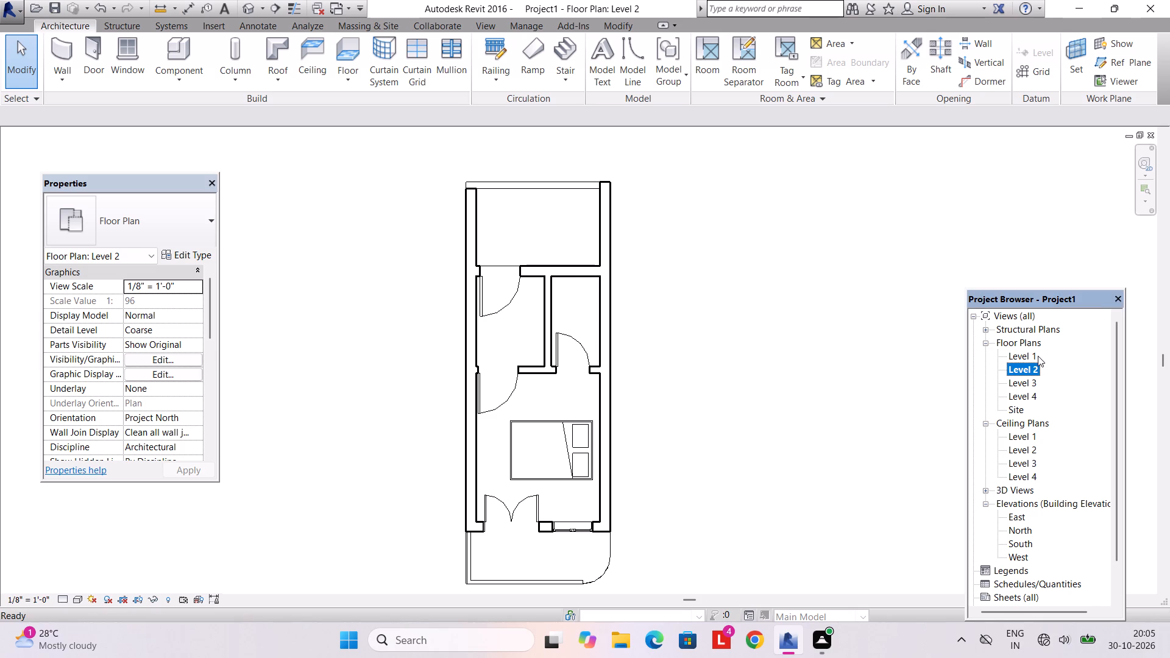
{"action": "double_click", "coordinate": [1034, 356]}
{"action": "scroll", "coordinate": [488, 364], "scroll_direction": "up", "scroll_amount": 2}
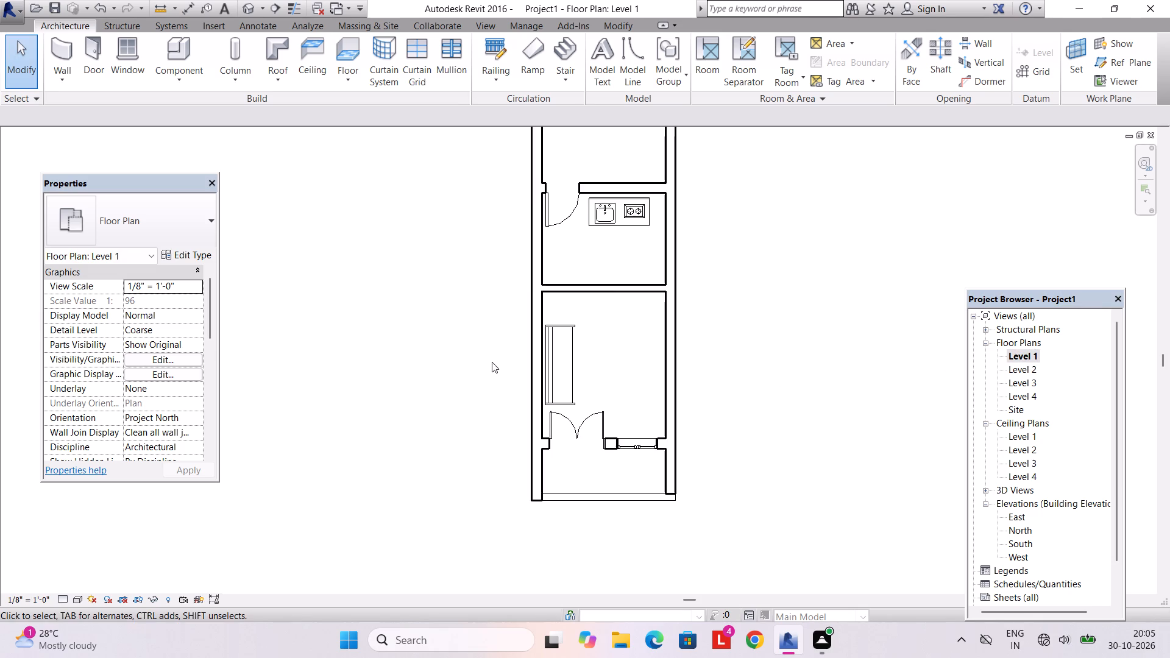
{"action": "scroll", "coordinate": [545, 356], "scroll_direction": "down", "scroll_amount": 3}
{"action": "middle_click_drag", "start_coordinate": [550, 356], "coordinate": [531, 373]}
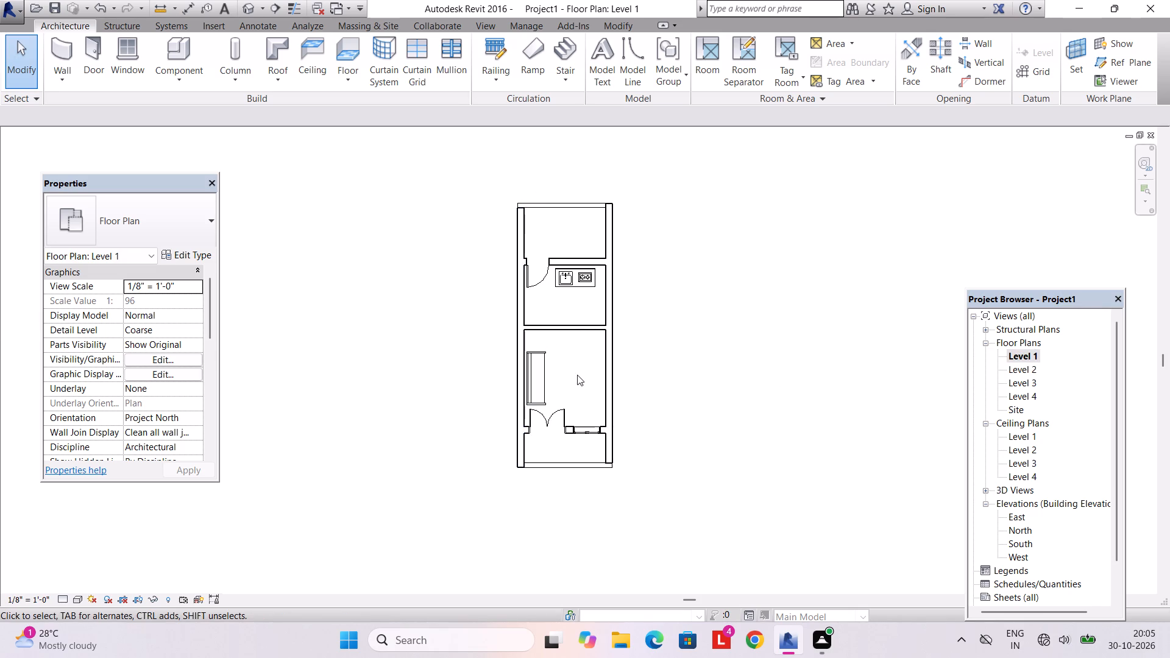
{"action": "key", "text": "Escape"}
{"action": "middle_click_drag", "start_coordinate": [577, 375], "coordinate": [563, 381]}
{"action": "scroll", "coordinate": [564, 372], "scroll_direction": "up", "scroll_amount": 3}
{"action": "middle_click_drag", "start_coordinate": [563, 361], "coordinate": [565, 384]}
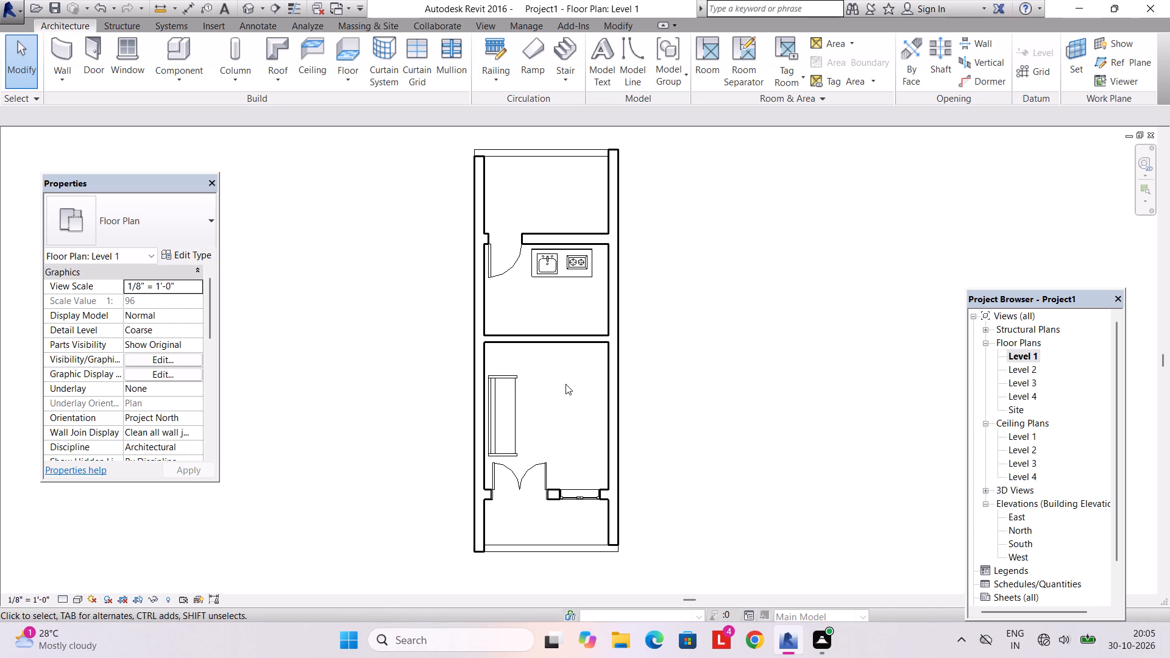
{"action": "scroll", "coordinate": [565, 384], "scroll_direction": "down", "scroll_amount": 1}
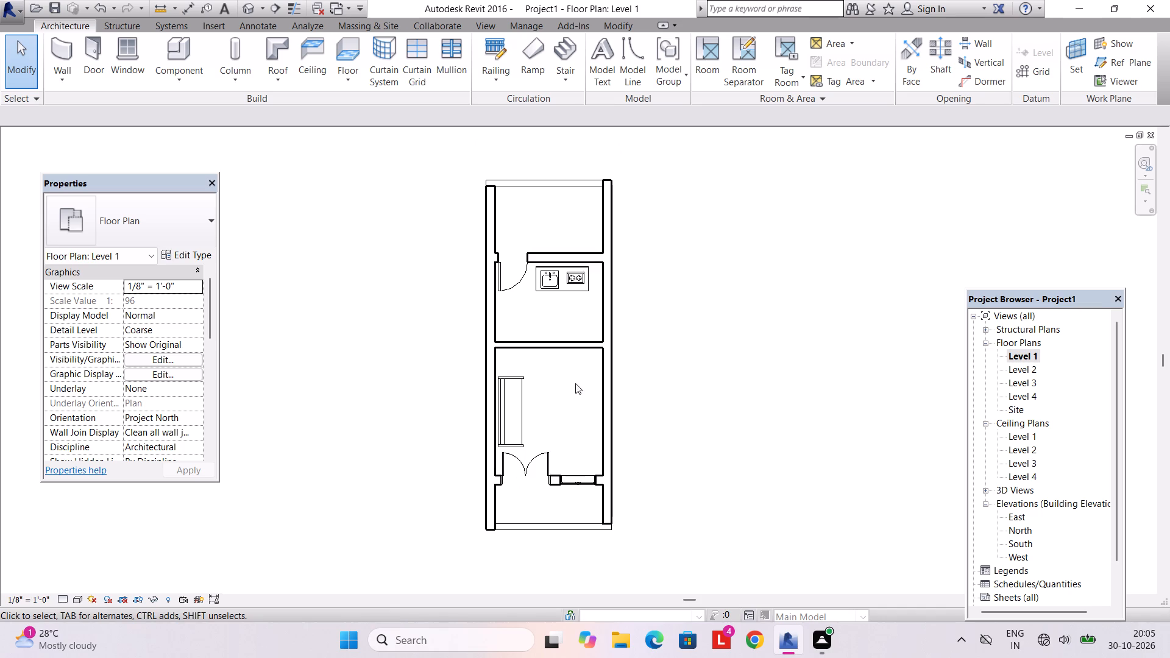
Save the project as "g+2 10'X30' house plan" in the FUJI REVIT folder under Documents.
{"action": "key", "text": "ctrl+s"}
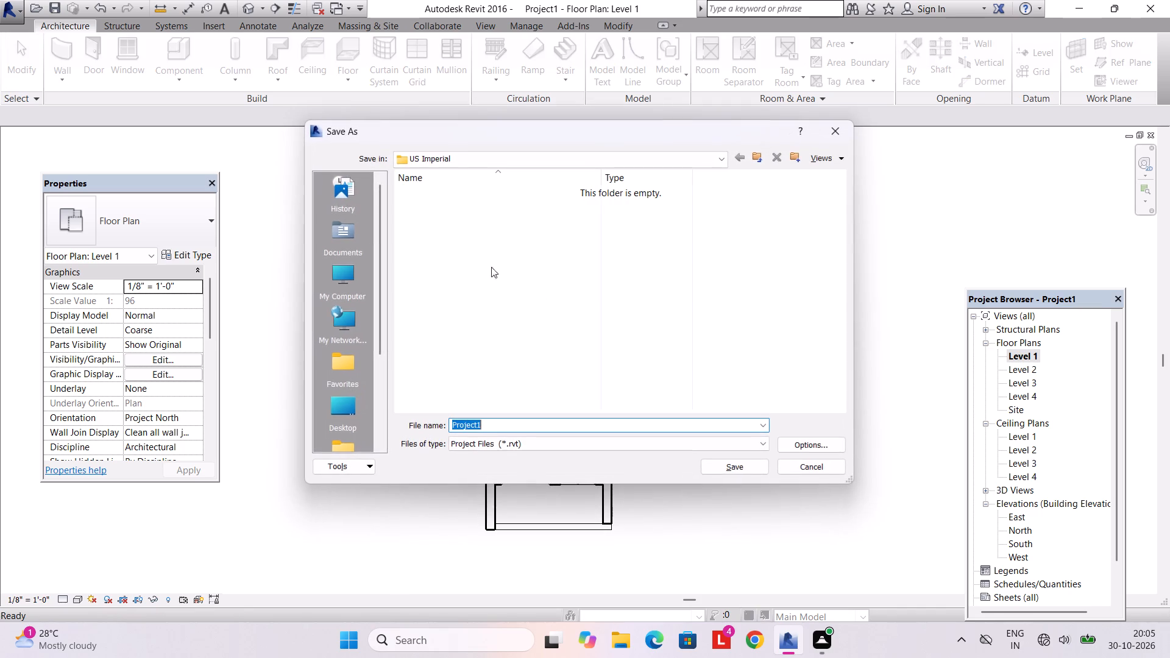
{"action": "double_click", "coordinate": [347, 239]}
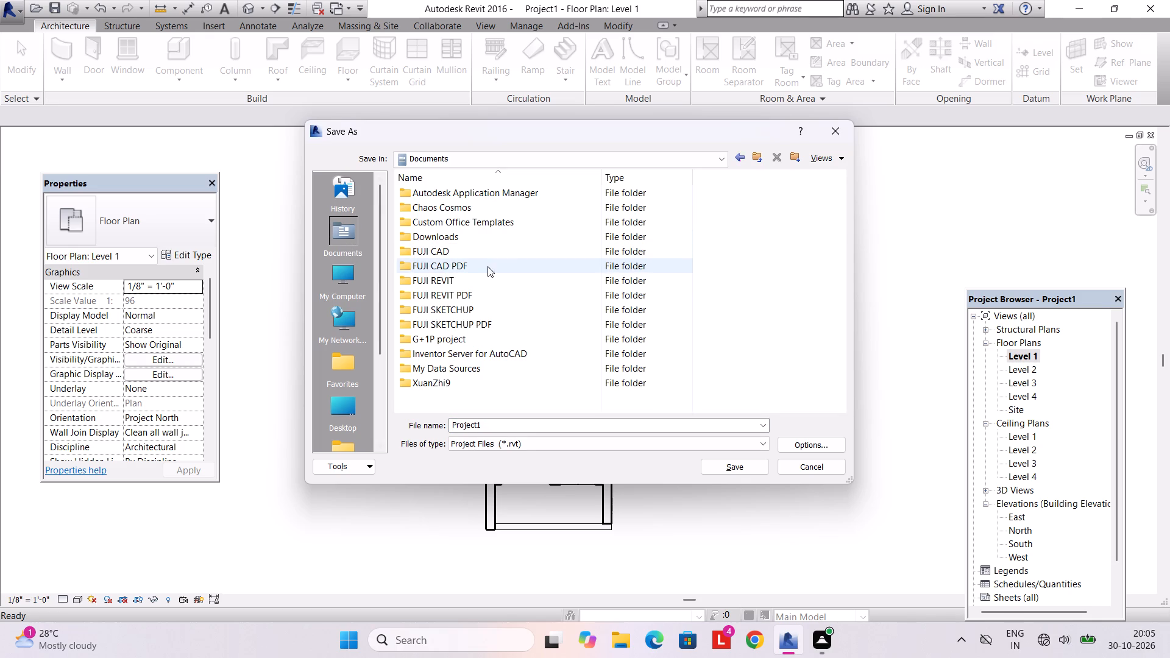
{"action": "double_click", "coordinate": [469, 280]}
{"action": "left_click", "coordinate": [526, 425]}
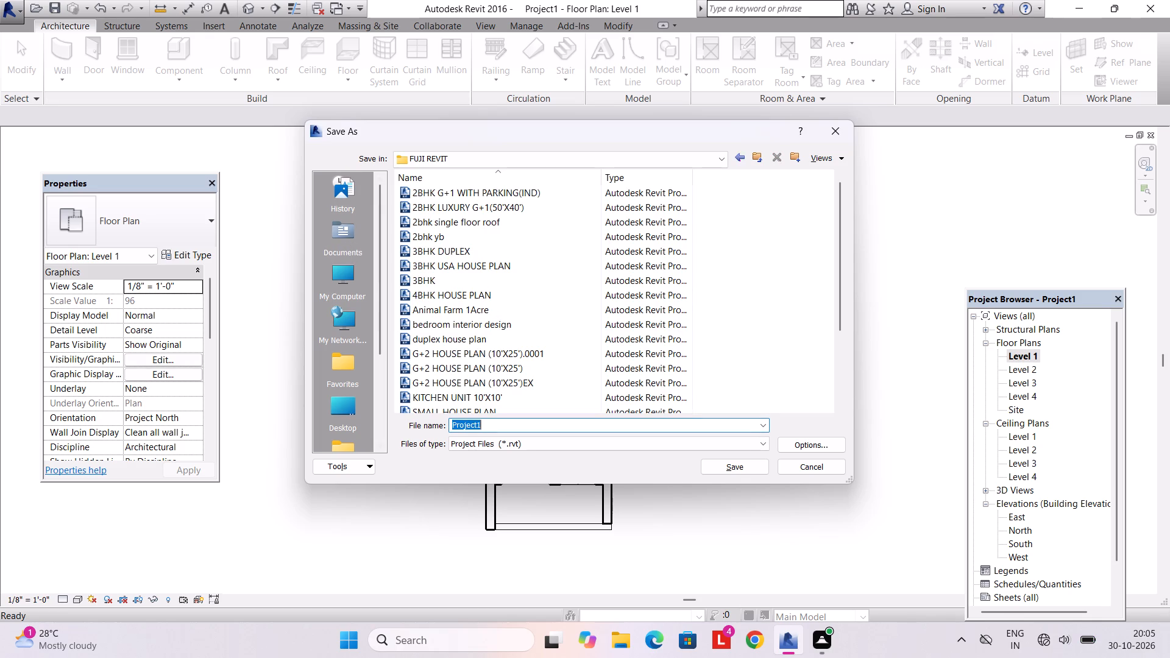
{"action": "key", "text": "g"}
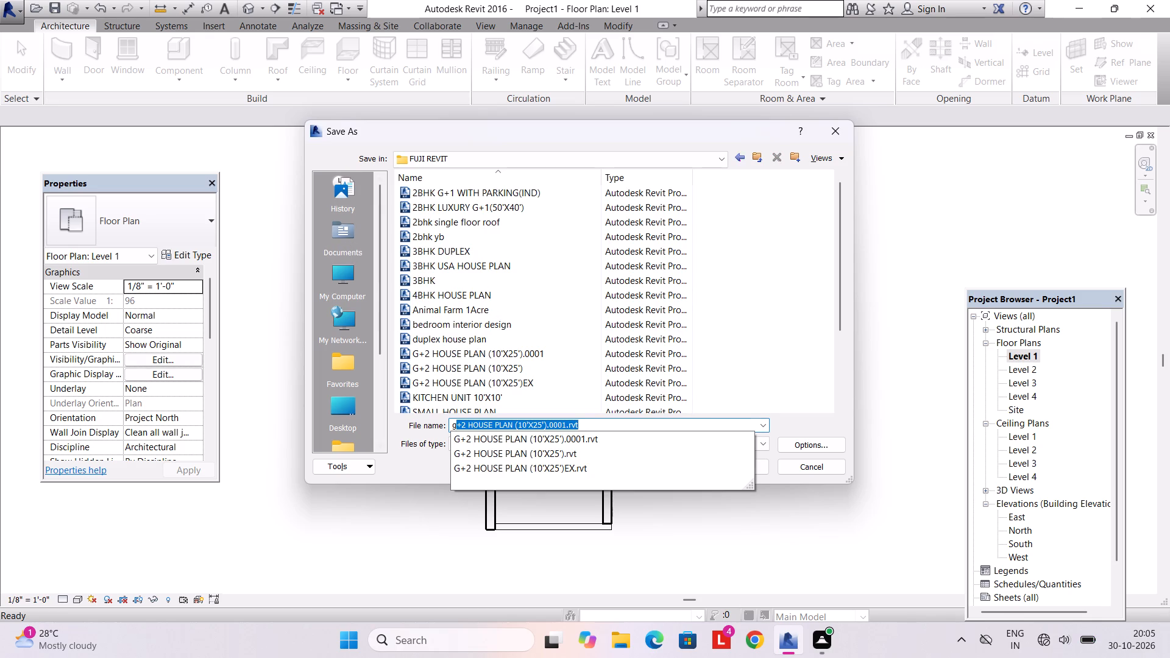
{"action": "key", "text": "shift+plus"}
{"action": "key", "text": "2"}
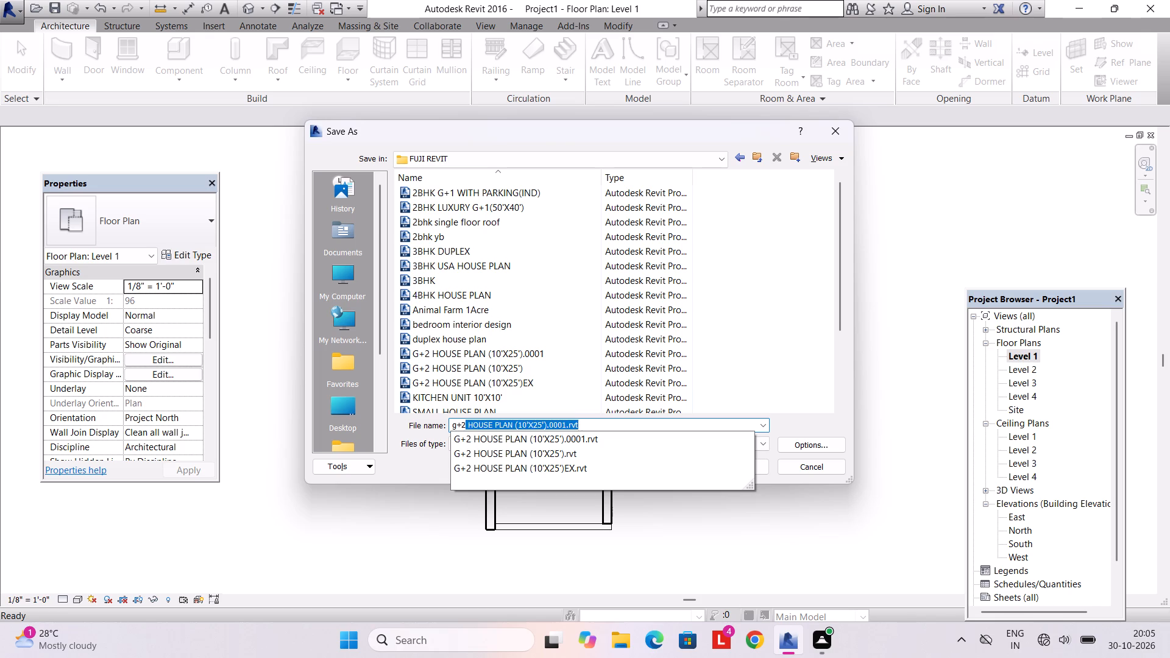
{"action": "key", "text": "space"}
{"action": "type", "text": "10'"}
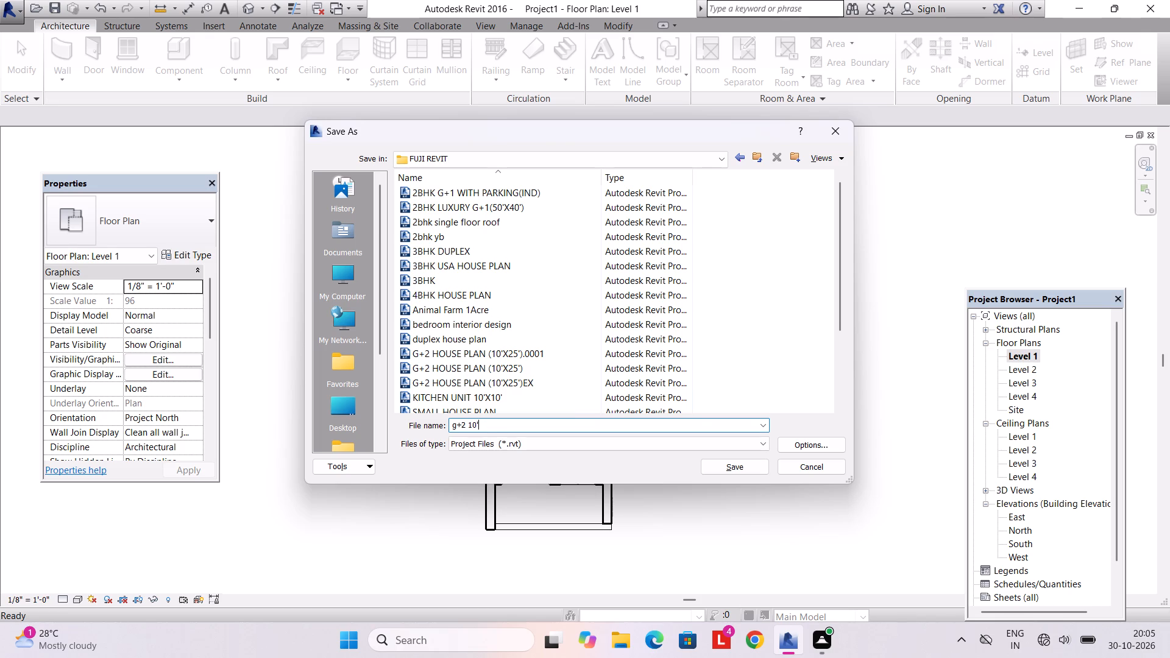
{"action": "type", "text": "X30' house plan"}
{"action": "key", "text": "Return"}
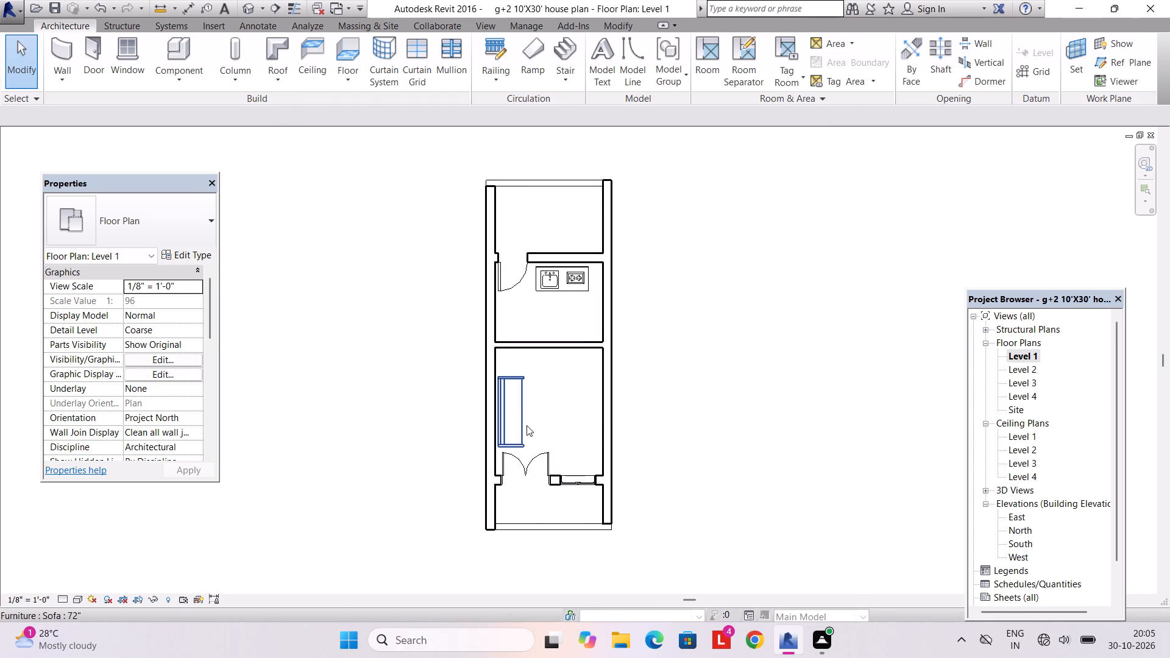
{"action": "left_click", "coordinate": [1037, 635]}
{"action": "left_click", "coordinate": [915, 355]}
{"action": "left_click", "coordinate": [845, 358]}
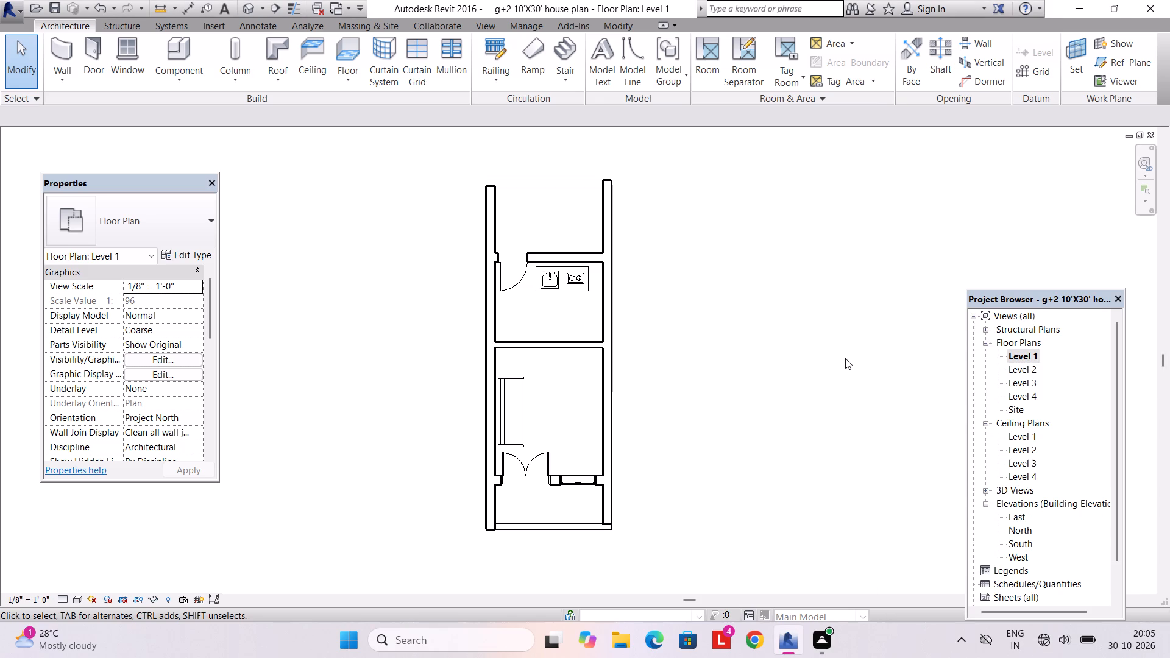